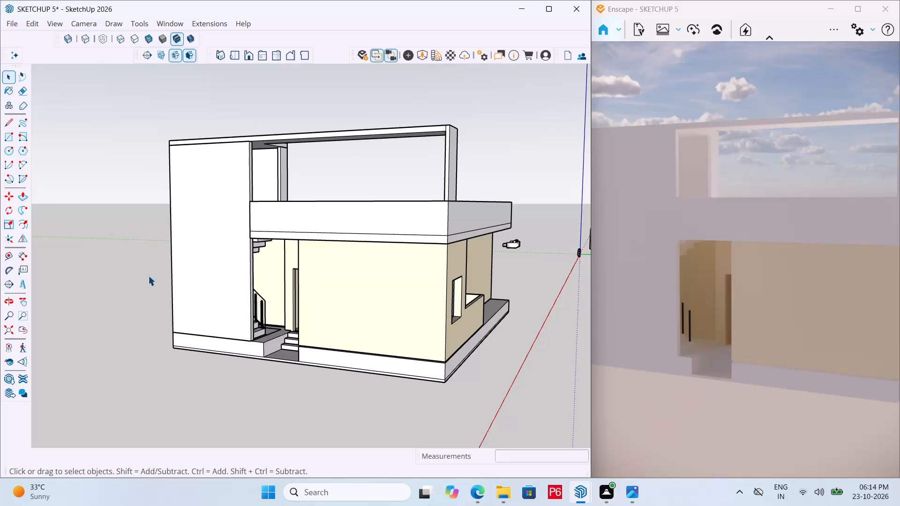
Examine the house exterior, parapet and rooftop frame from several sides.
scroll(266, 246, down, 6)
middle_drag(283, 246, 284, 253)
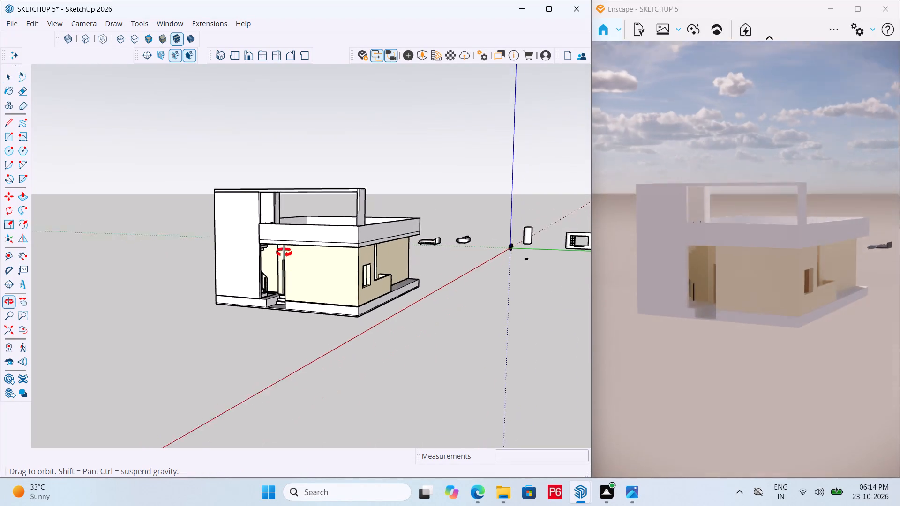
middle_drag(284, 253, 272, 313)
scroll(272, 312, up, 2)
middle_drag(327, 280, 306, 225)
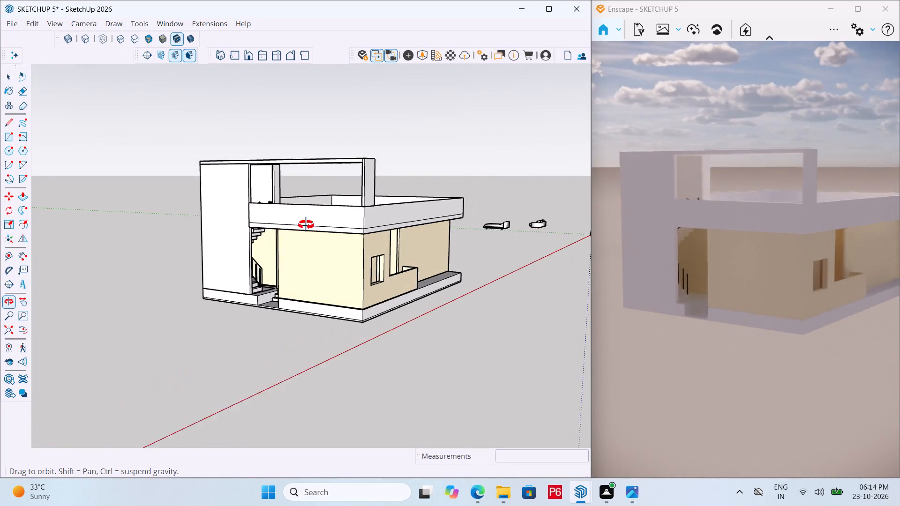
middle_drag(306, 225, 311, 225)
scroll(322, 224, up, 5)
middle_drag(381, 231, 293, 224)
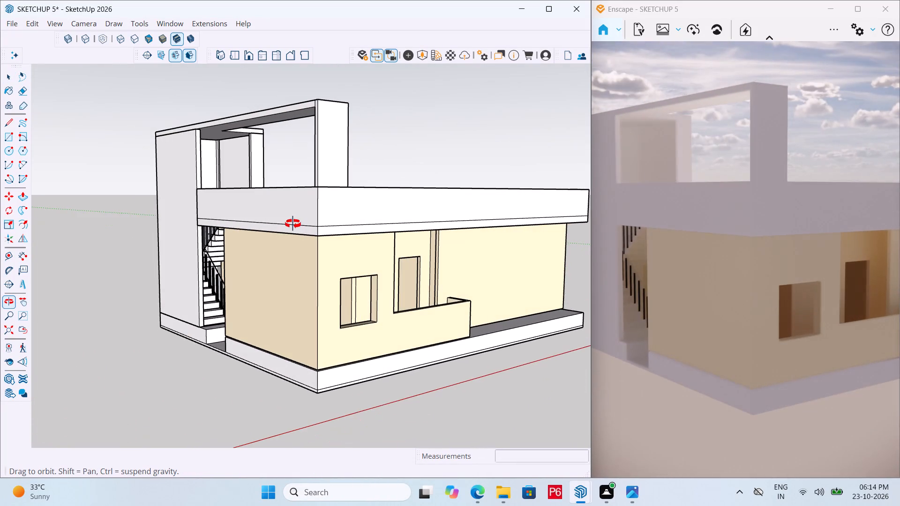
middle_drag(293, 224, 246, 233)
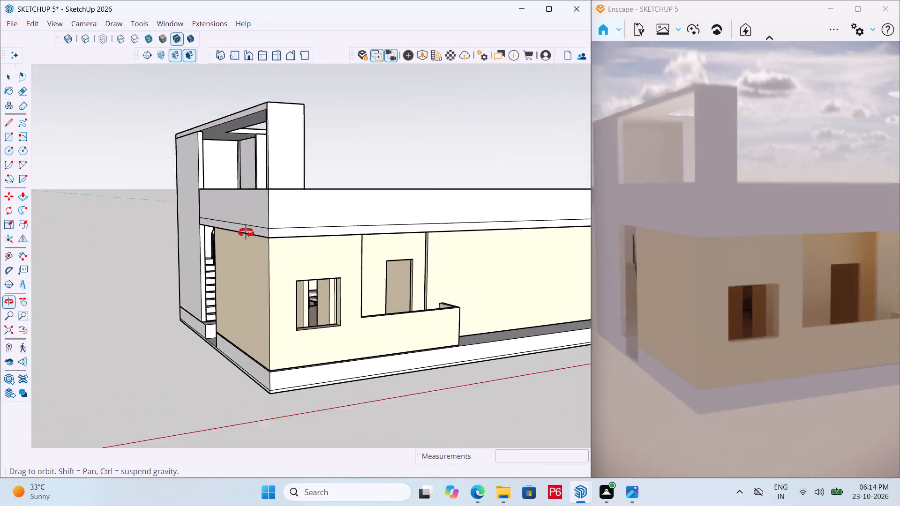
middle_drag(246, 233, 225, 251)
scroll(307, 223, down, 6)
middle_drag(412, 230, 99, 251)
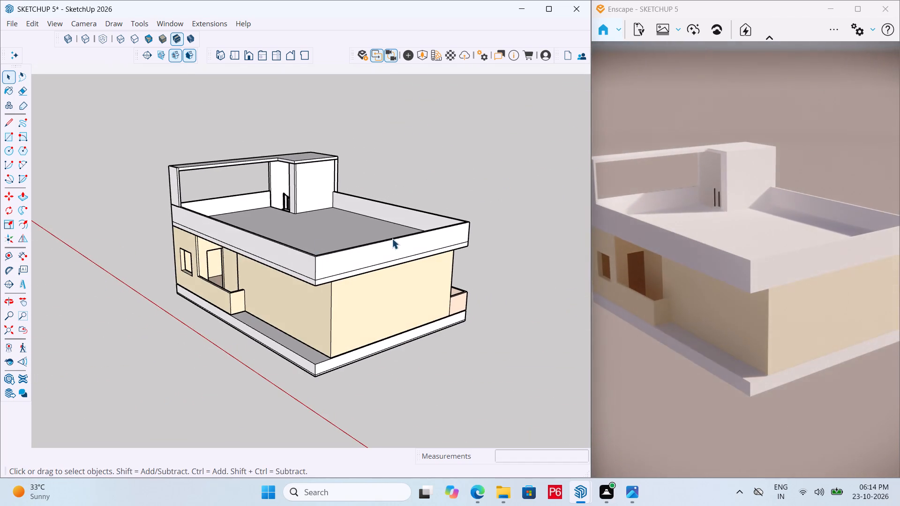
middle_drag(392, 238, 714, 240)
middle_drag(327, 218, 429, 232)
scroll(349, 195, up, 2)
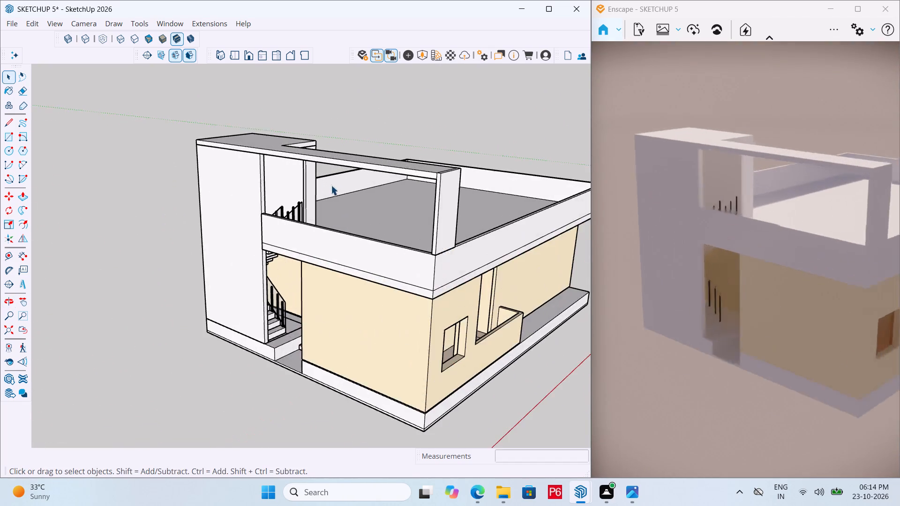
Open the stair tower group and Push/Pull the narrow wall face beside the rooftop stair opening by 4".
scroll(331, 185, up, 3)
middle_drag(386, 192, 129, 282)
scroll(309, 170, up, 5)
middle_drag(214, 122, 172, 72)
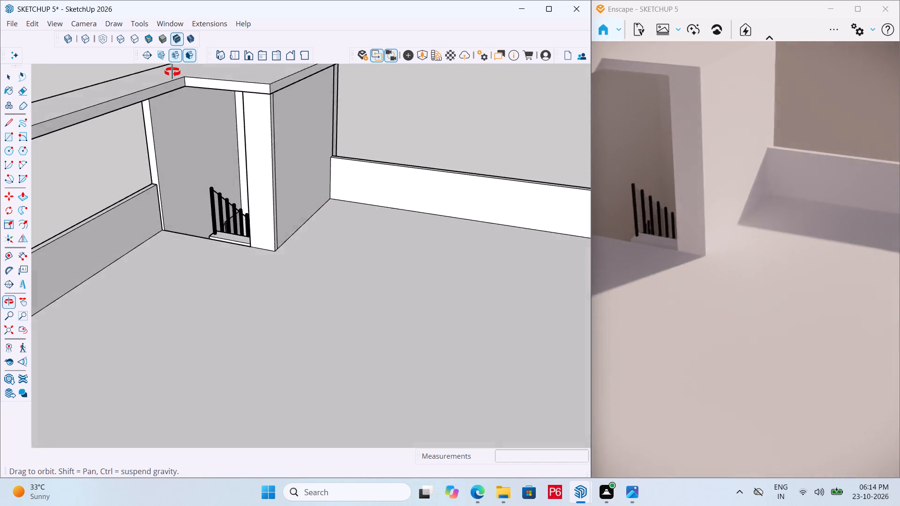
middle_drag(172, 72, 170, 52)
scroll(151, 134, up, 4)
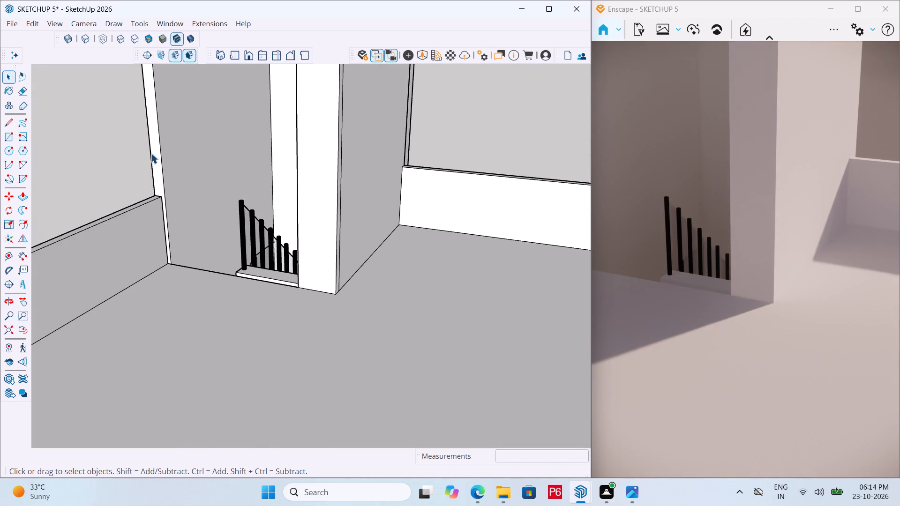
click(157, 159)
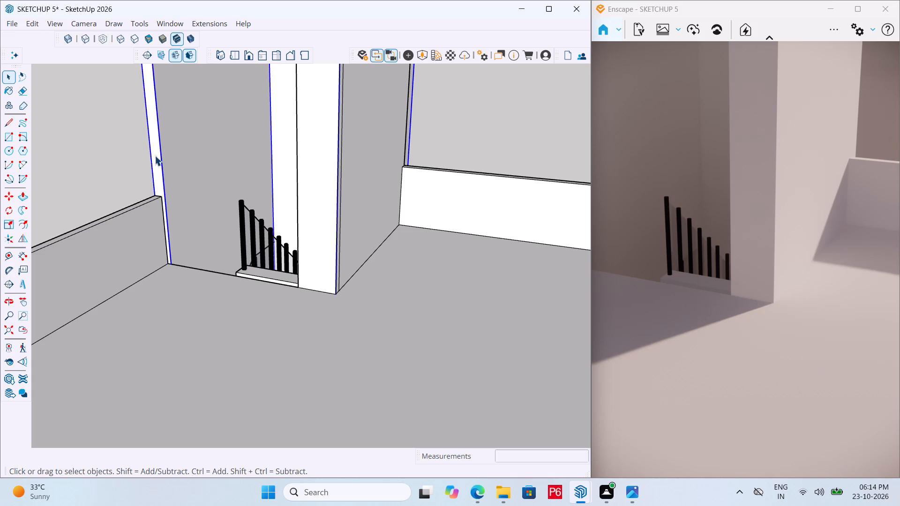
click(155, 156)
double_click(154, 147)
click(154, 139)
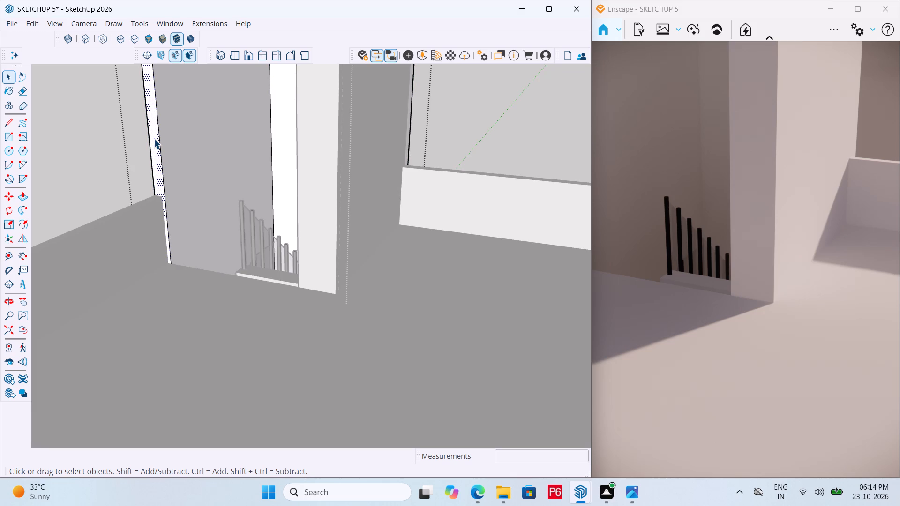
key(p)
click(154, 139)
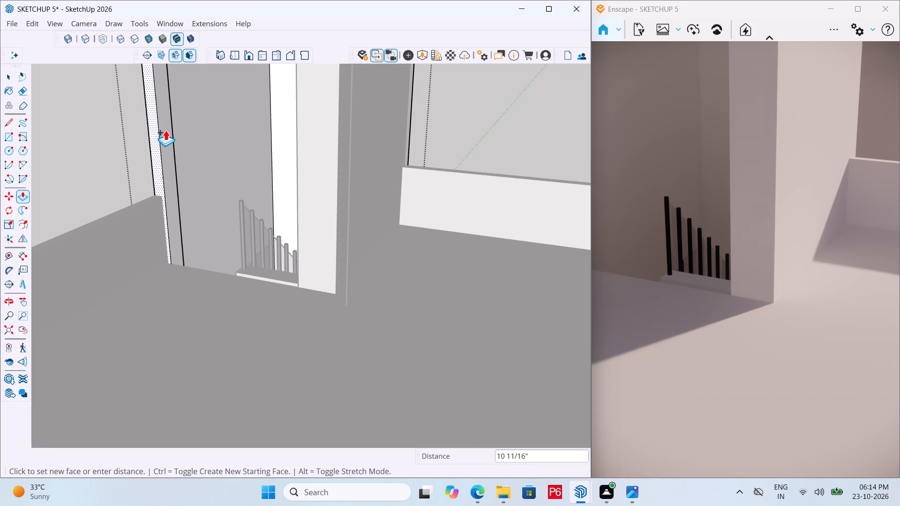
middle_drag(165, 130, 165, 149)
scroll(165, 153, down, 1)
scroll(179, 242, down, 3)
scroll(167, 140, up, 5)
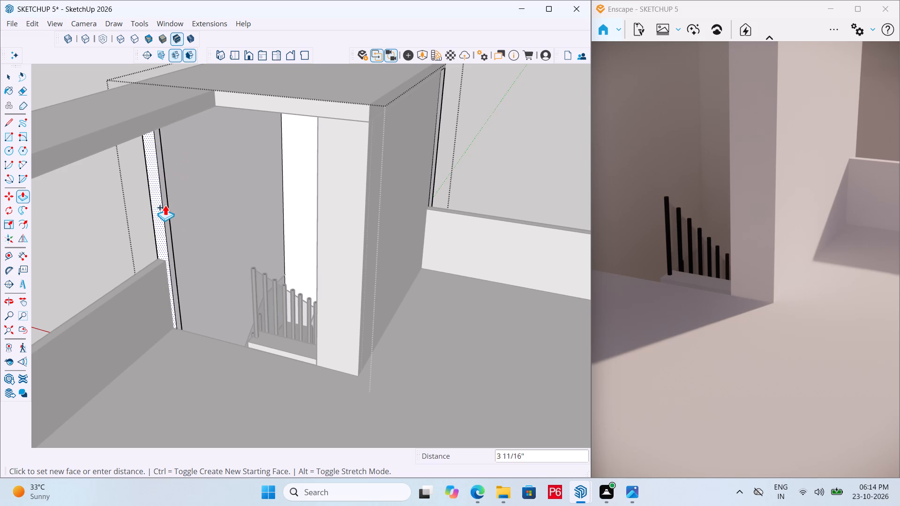
scroll(165, 203, up, 8)
text(4")
key(Return)
key(space)
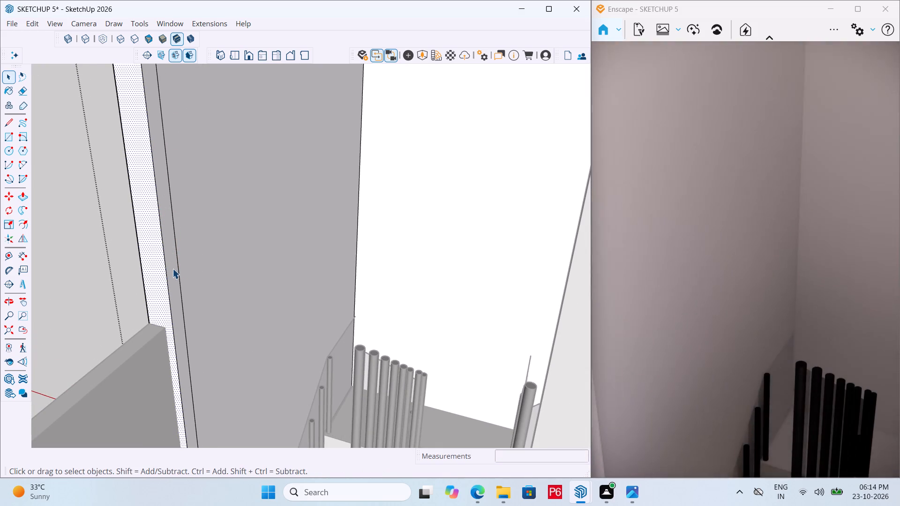
Push/Pull the 4" side face of that wall 3' across the stair opening, to the endpoint at floor level.
click(172, 269)
key(Return)
click(169, 250)
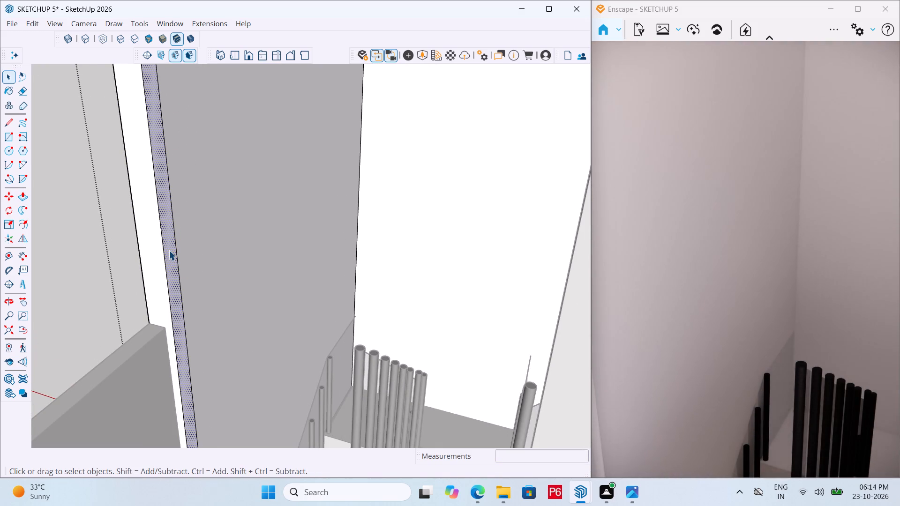
key(p)
click(169, 250)
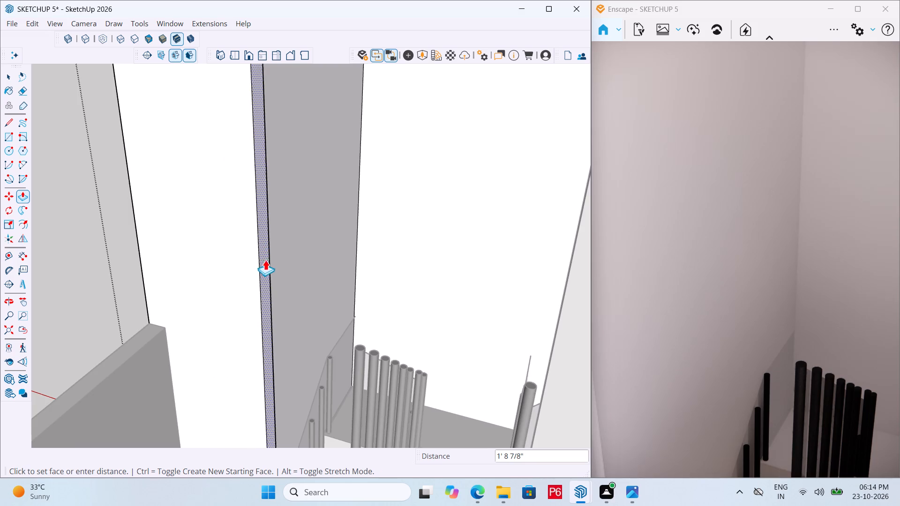
scroll(200, 215, down, 7)
scroll(319, 375, up, 5)
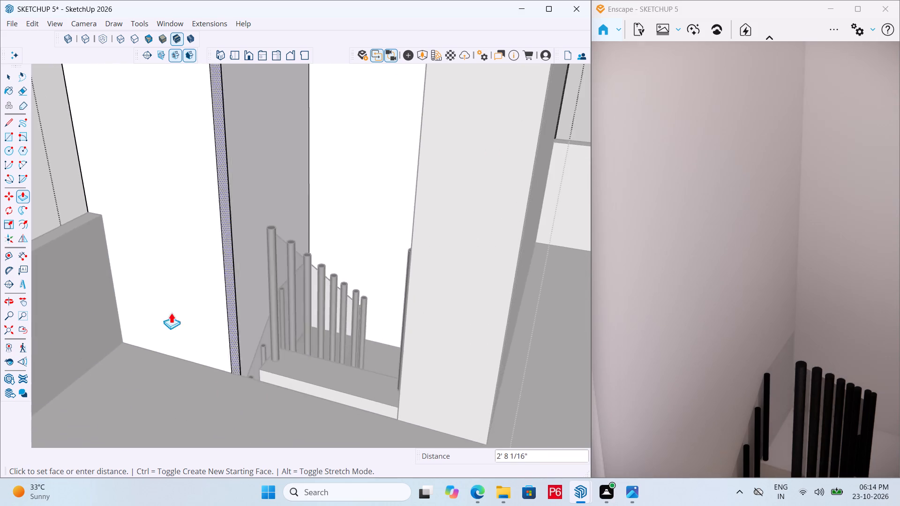
scroll(236, 324, up, 6)
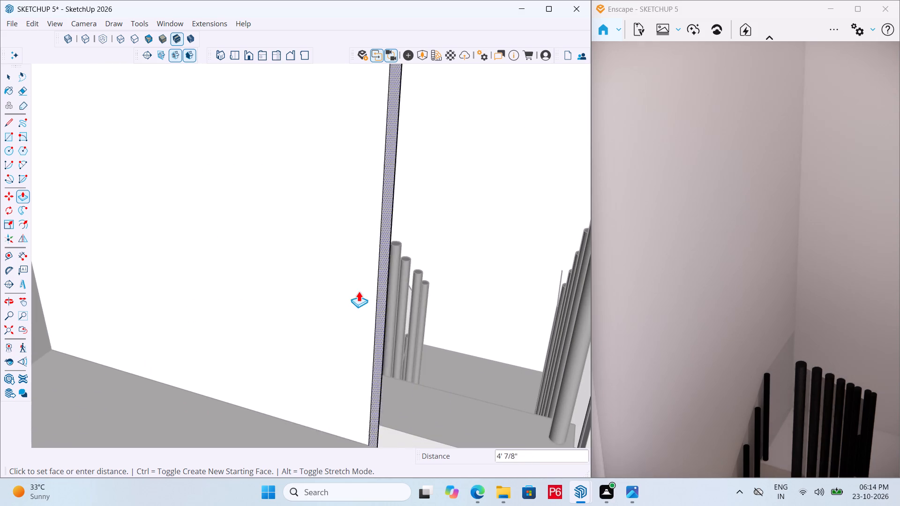
middle_drag(327, 292, 210, 276)
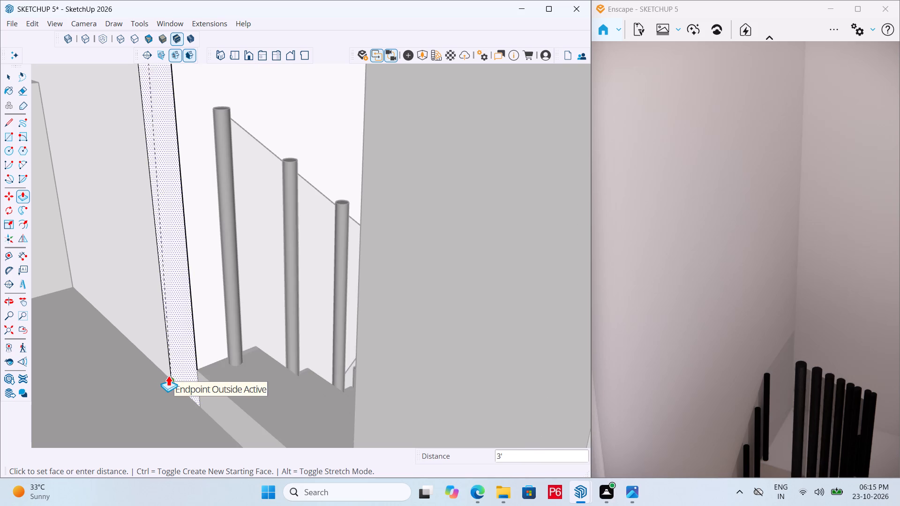
click(168, 375)
Examine how the extended wall meets the stair landing and railing, and how the tower looks from outside.
middle_drag(193, 376, 282, 379)
scroll(292, 380, up, 3)
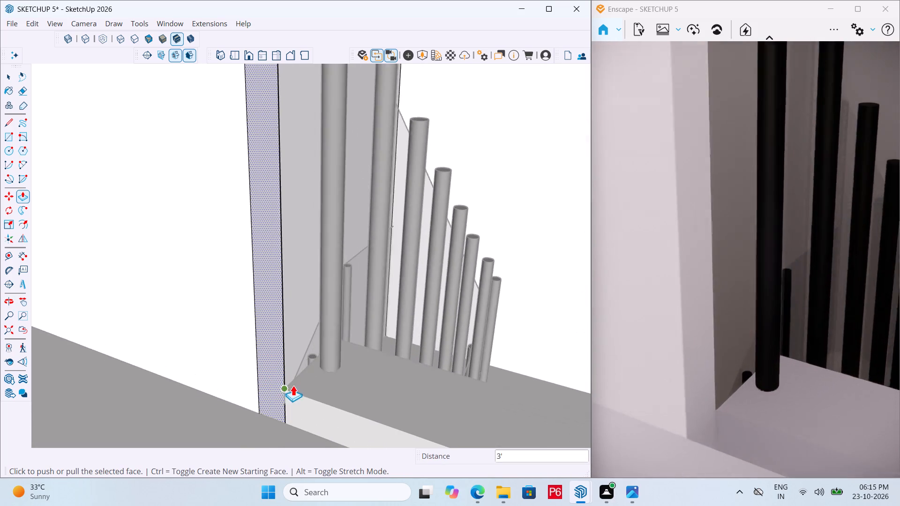
scroll(293, 385, up, 6)
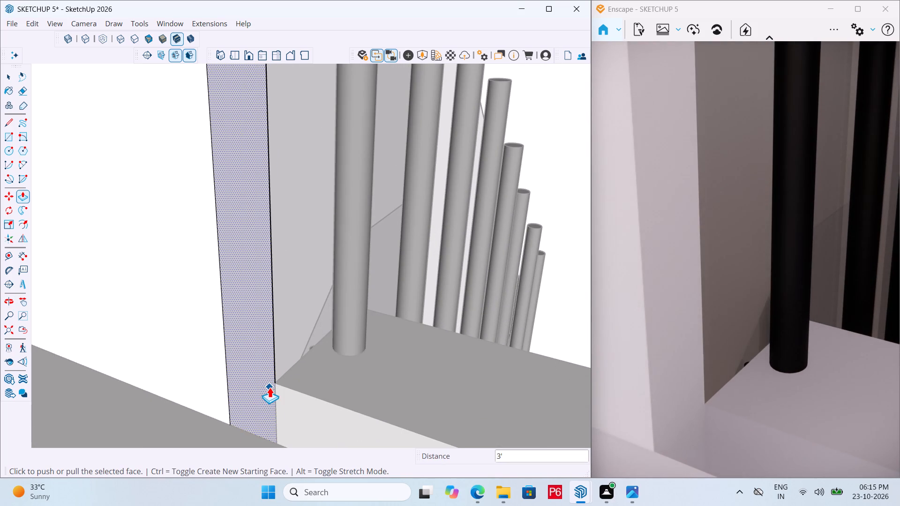
scroll(279, 357, down, 7)
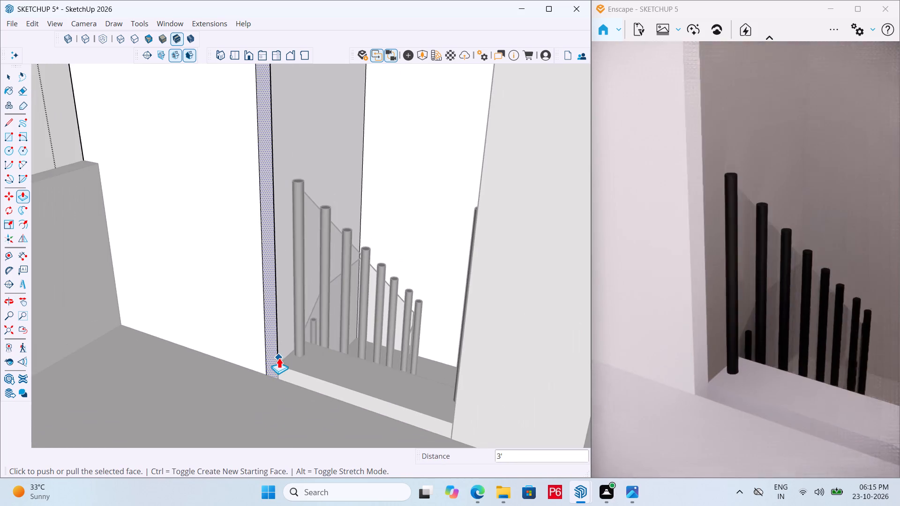
scroll(300, 359, down, 8)
scroll(360, 372, down, 7)
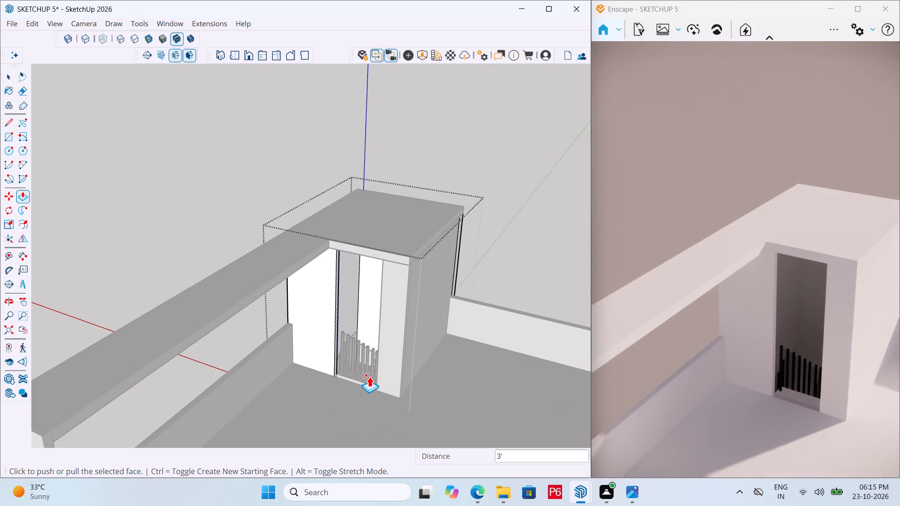
middle_drag(323, 385, 517, 358)
scroll(420, 331, down, 7)
middle_drag(428, 328, 549, 247)
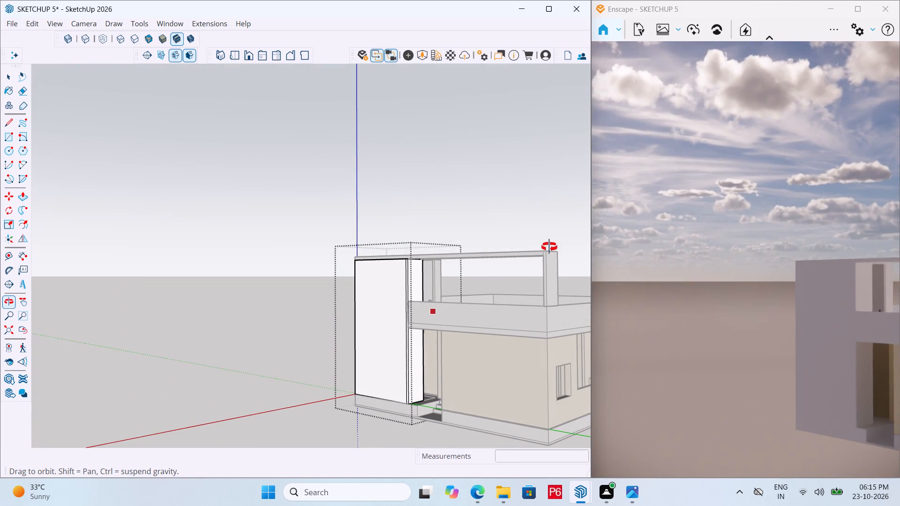
middle_drag(549, 247, 545, 255)
Save the model.
key(ctrl+s)
key(ctrl+s)
key(ctrl+s)
key(ctrl+s)
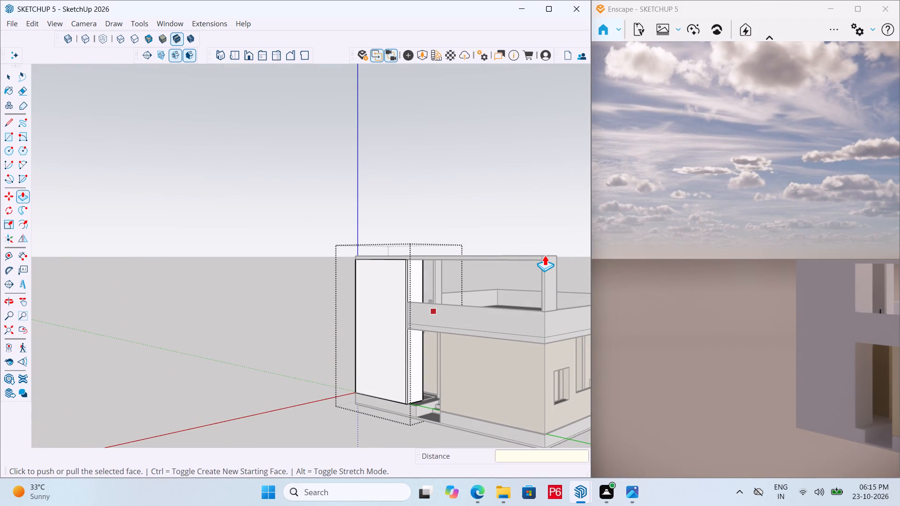
key(ctrl+s)
key(ctrl+s)
key(ctrl+s)
key(ctrl+s)
key(ctrl+s)
Reopen the stair tower group and place a vertical guide on its front face about 1' 9" from the outer edge.
middle_drag(377, 290, 461, 314)
scroll(382, 324, up, 5)
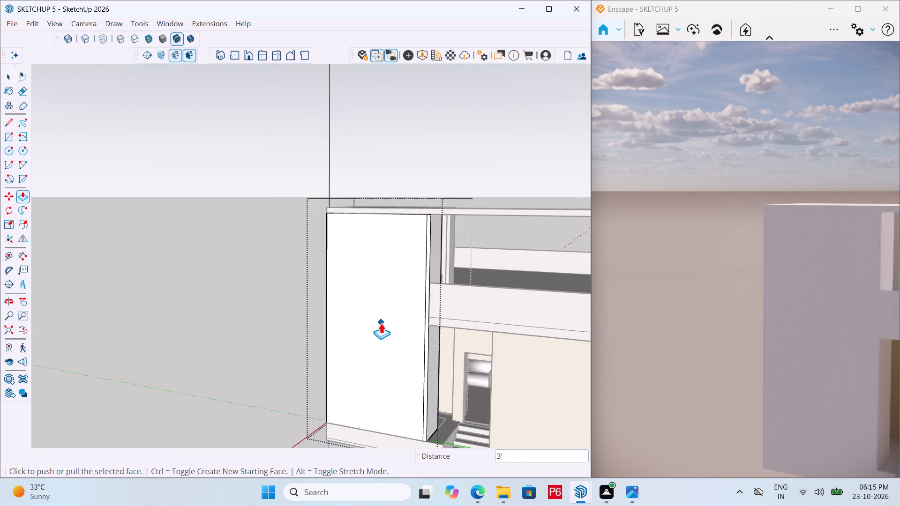
scroll(293, 290, down, 6)
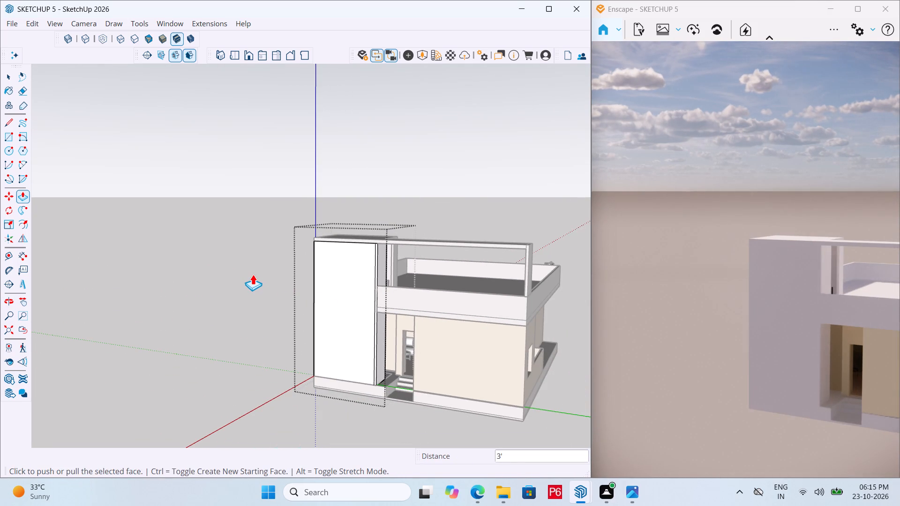
key(space)
click(244, 286)
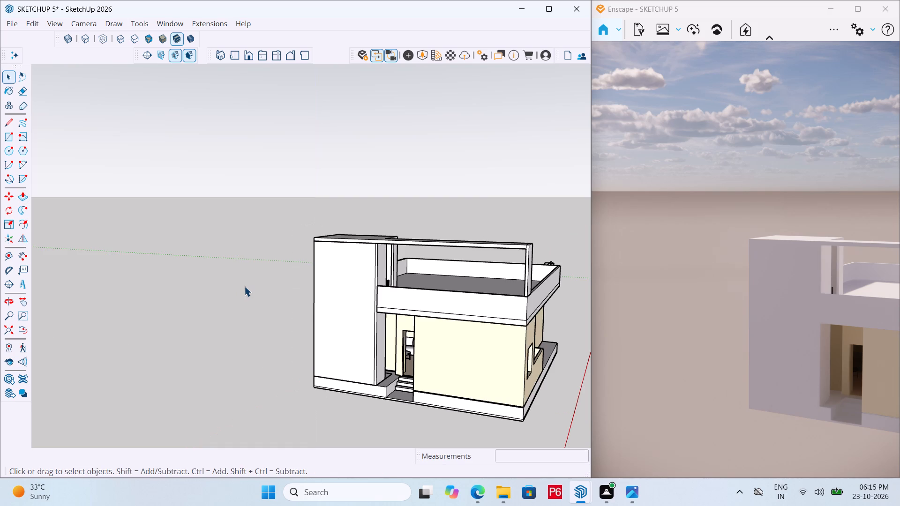
scroll(364, 279, up, 4)
scroll(293, 271, up, 1)
middle_drag(293, 269, 333, 267)
click(295, 276)
double_click(306, 269)
click(317, 253)
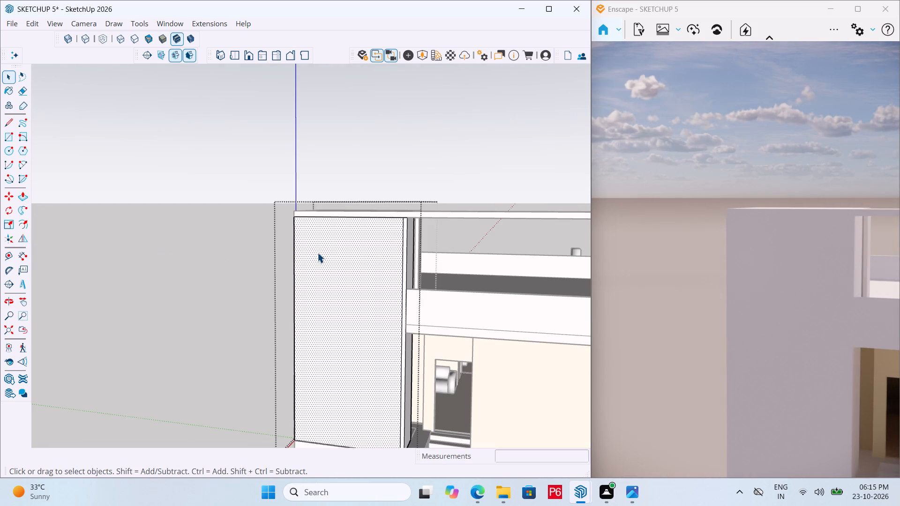
middle_drag(317, 253, 297, 252)
key(t)
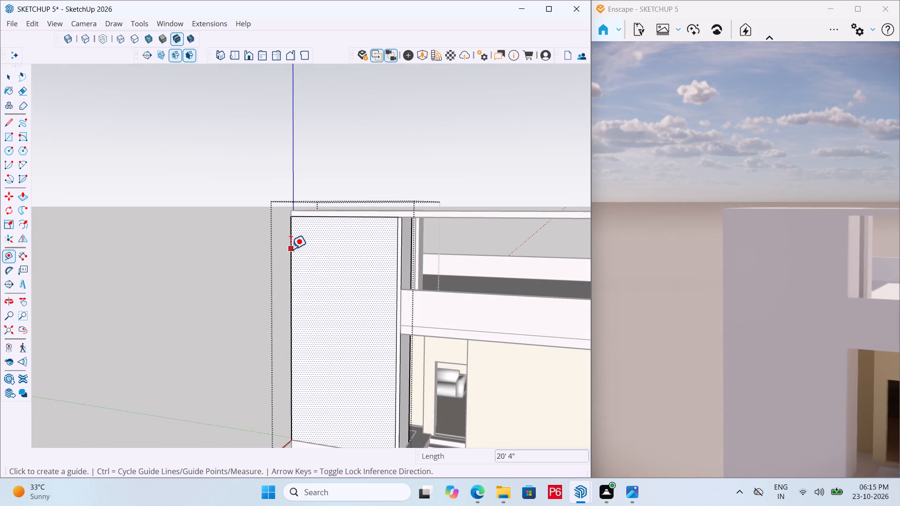
click(291, 249)
click(309, 254)
key(space)
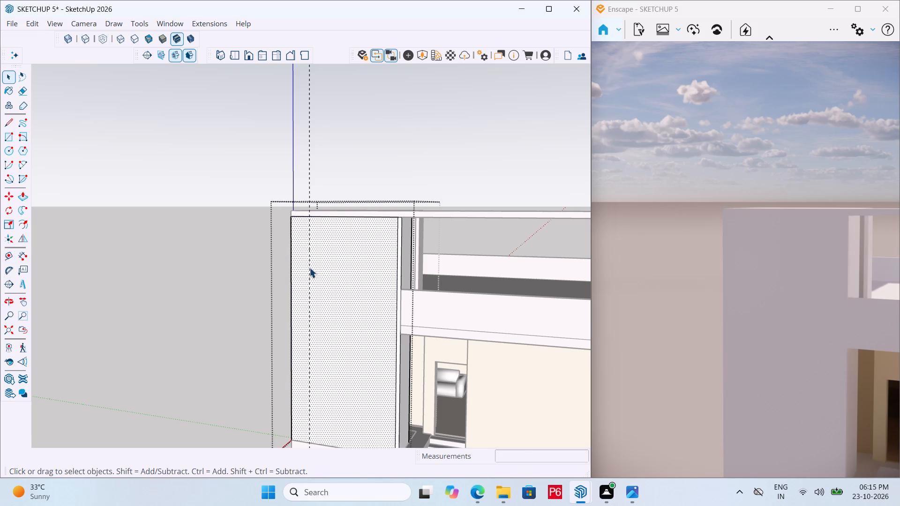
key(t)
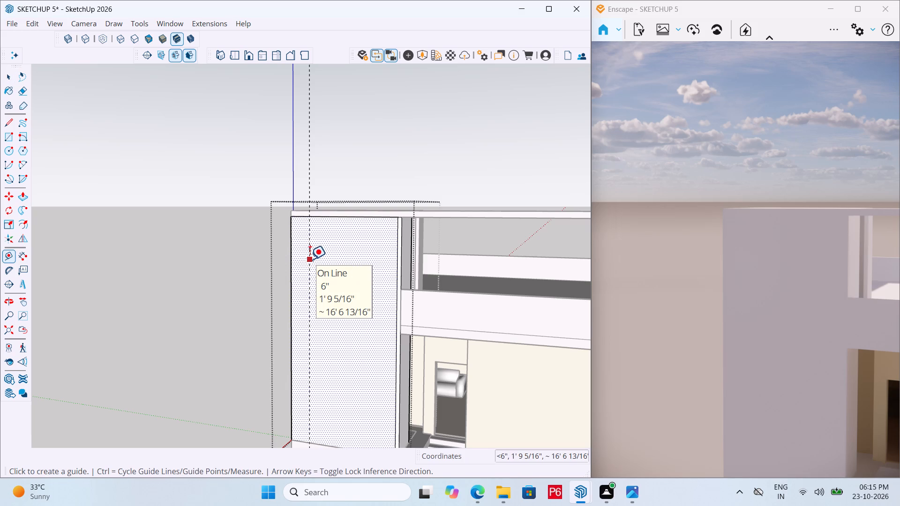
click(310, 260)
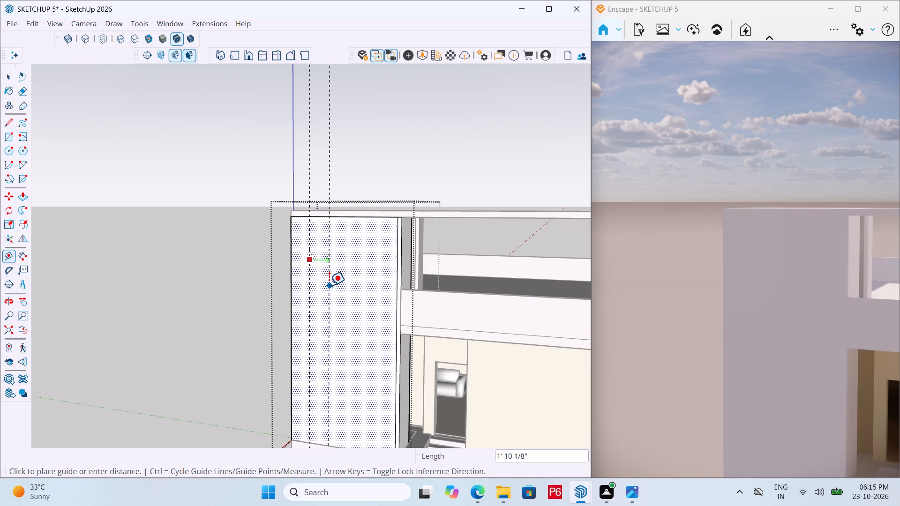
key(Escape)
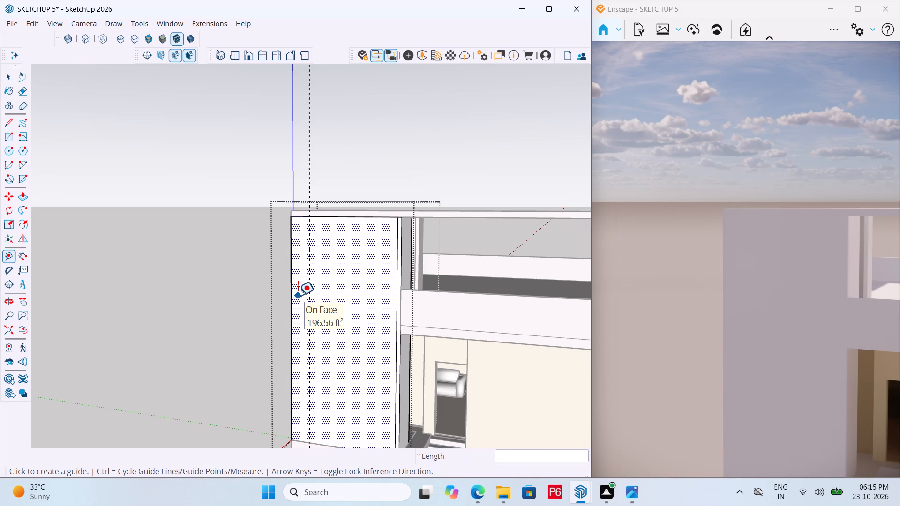
Draw a vertical 20' 4" line along the guide, from the top to the bottom of the stair tower's front face.
key(r)
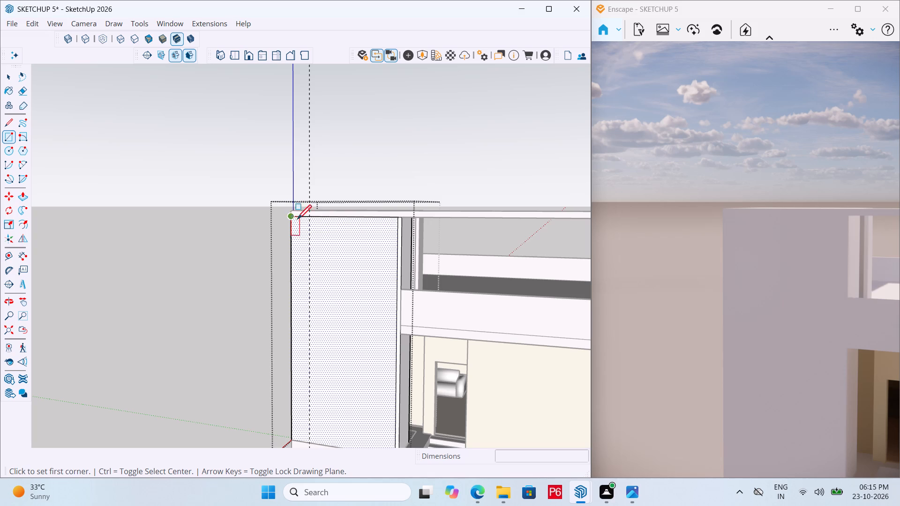
key(l)
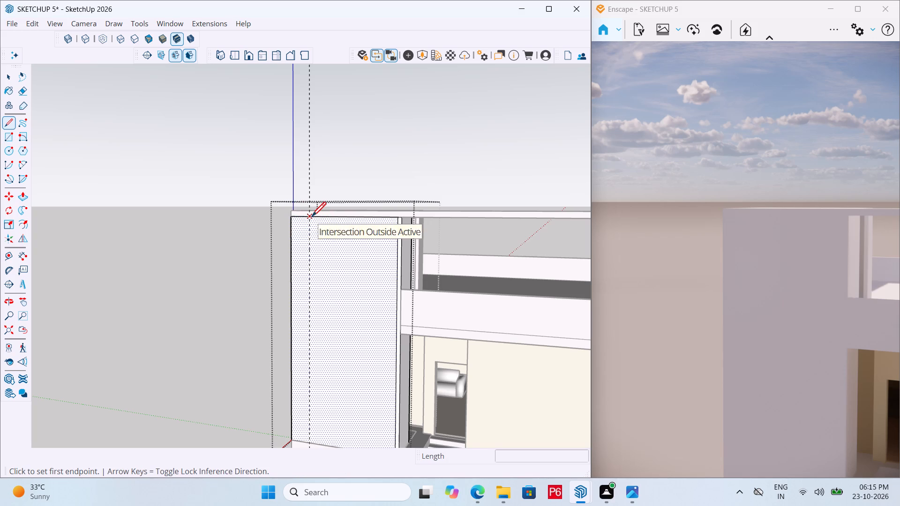
click(312, 220)
scroll(315, 336, down, 4)
scroll(314, 409, up, 6)
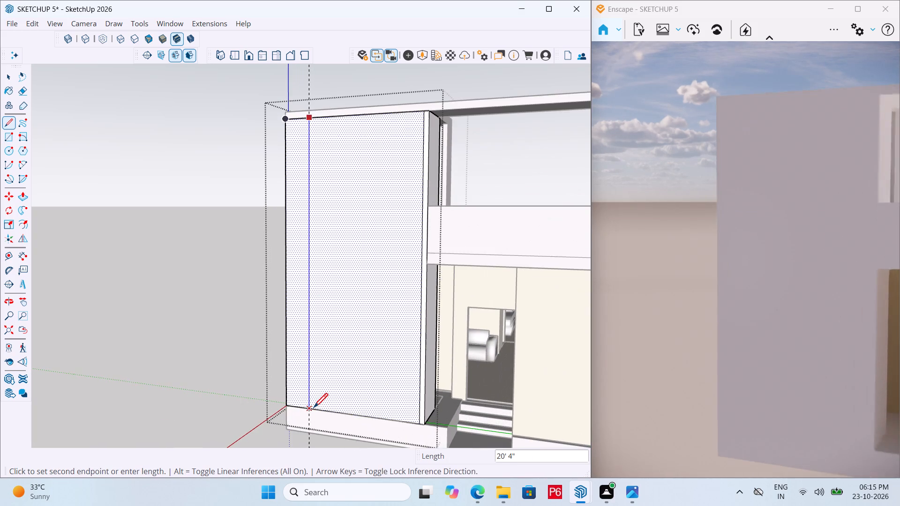
click(314, 409)
key(space)
click(209, 327)
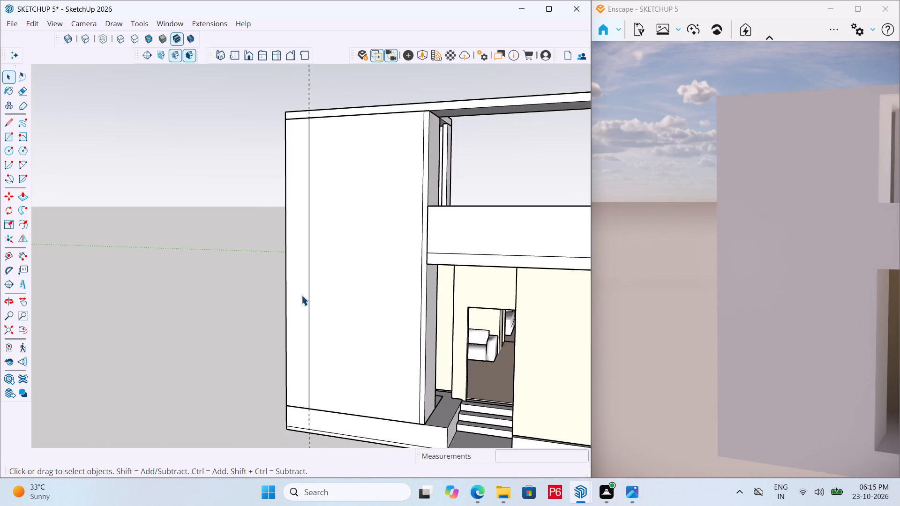
Erase the vertical guide over the new line, inside the stair tower group.
key(e)
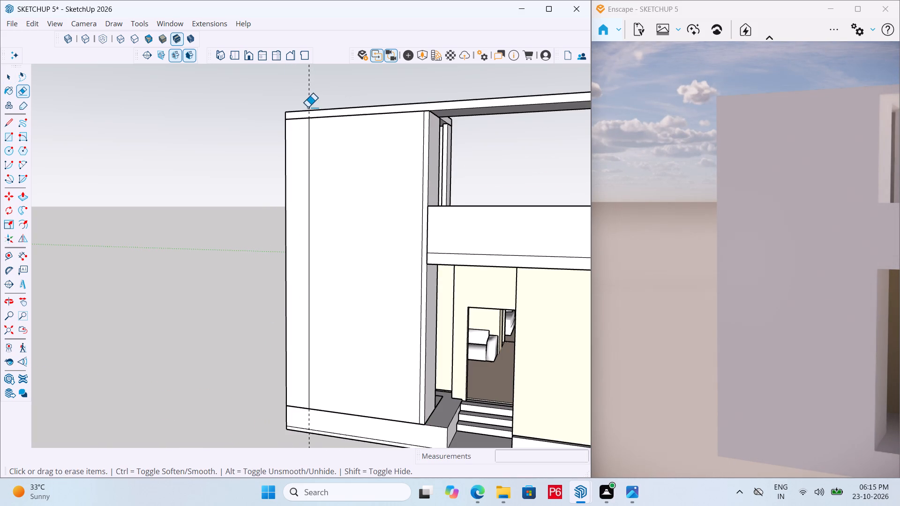
click(307, 97)
click(311, 97)
drag(305, 91, 324, 90)
click(324, 90)
drag(324, 90, 316, 89)
click(300, 87)
key(space)
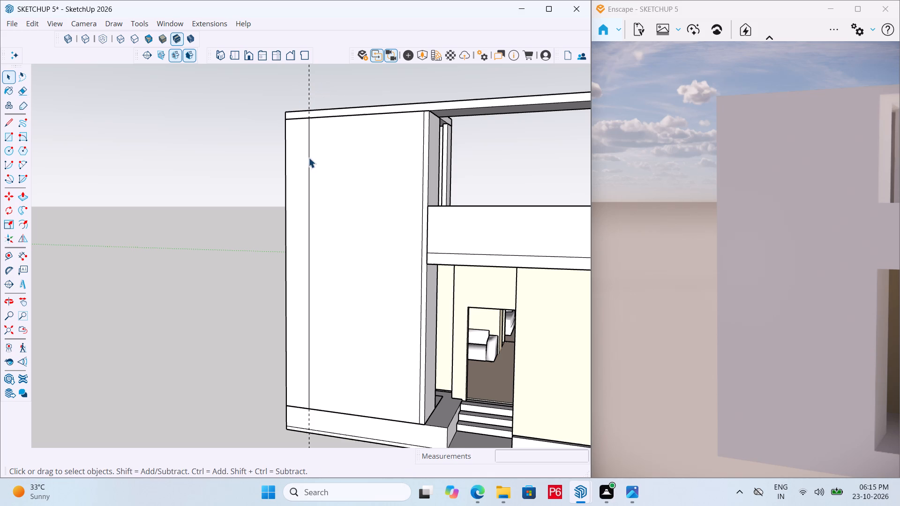
double_click(308, 157)
click(305, 144)
key(e)
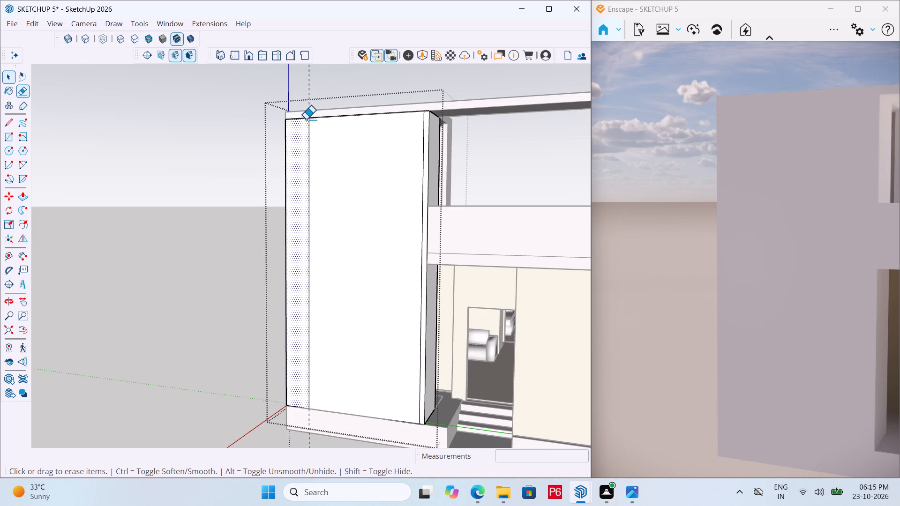
click(303, 78)
drag(307, 77, 314, 77)
click(314, 77)
Save the model.
key(ctrl+s)
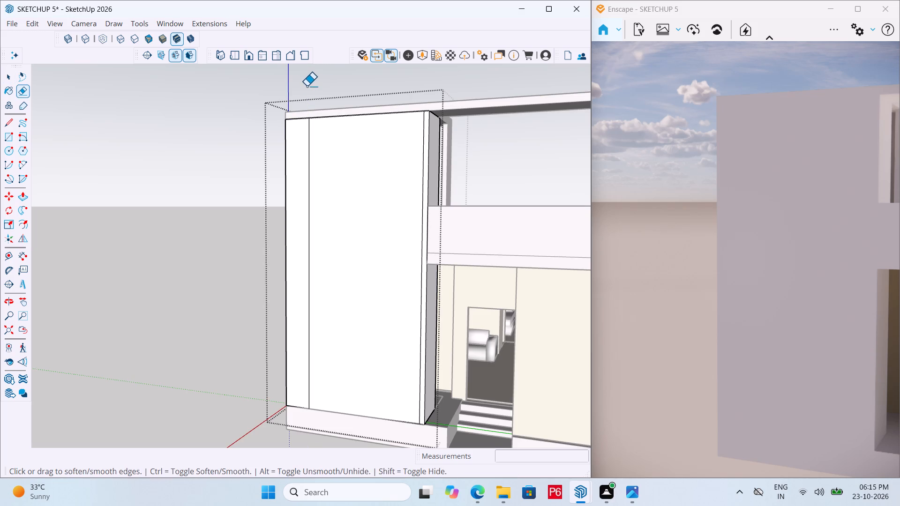
key(ctrl+s)
key(ctrl+s)
key(ctrl+s)
key(ctrl+s)
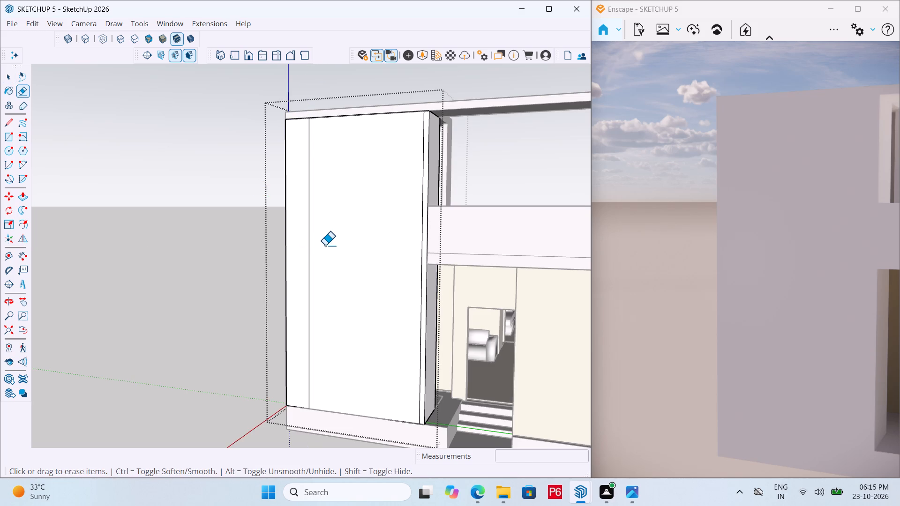
Place a vertical guide 4" inward from the new line on the tower's front face.
key(t)
click(307, 256)
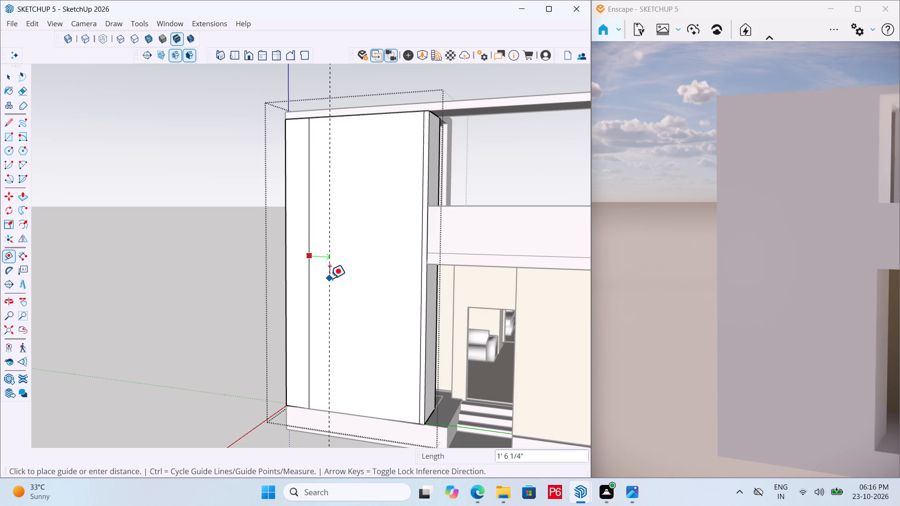
text(4")
key(Return)
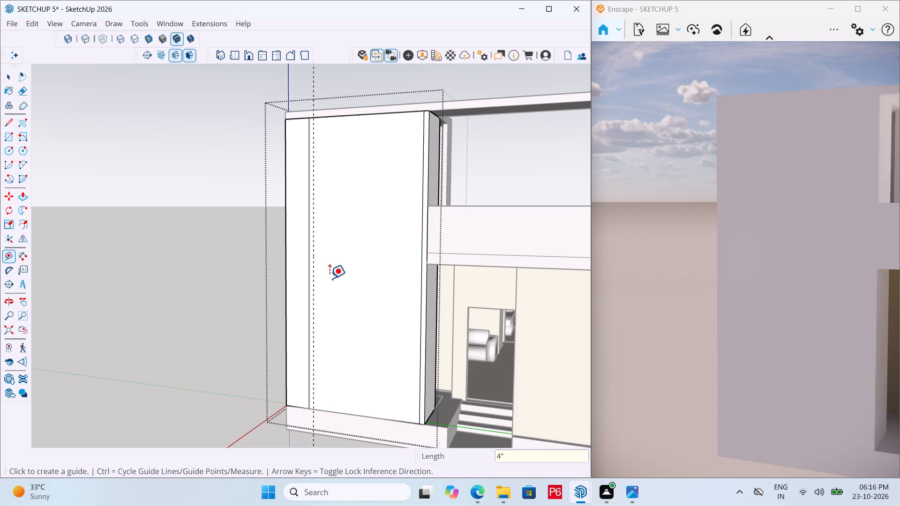
scroll(310, 325, up, 5)
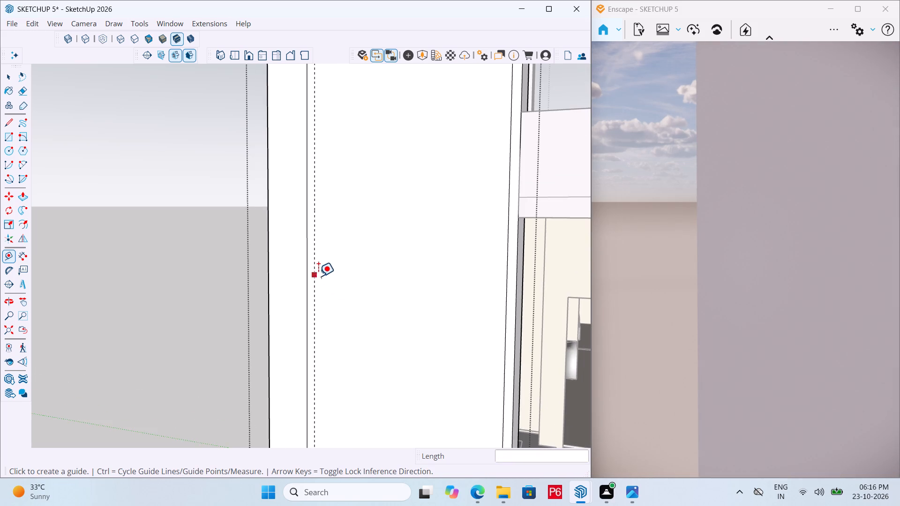
scroll(338, 324, down, 5)
Draw a 4" by 20' 4" rectangle between the vertical line and the guide, over the face's full height.
key(space)
key(r)
scroll(339, 277, down, 4)
scroll(324, 132, up, 5)
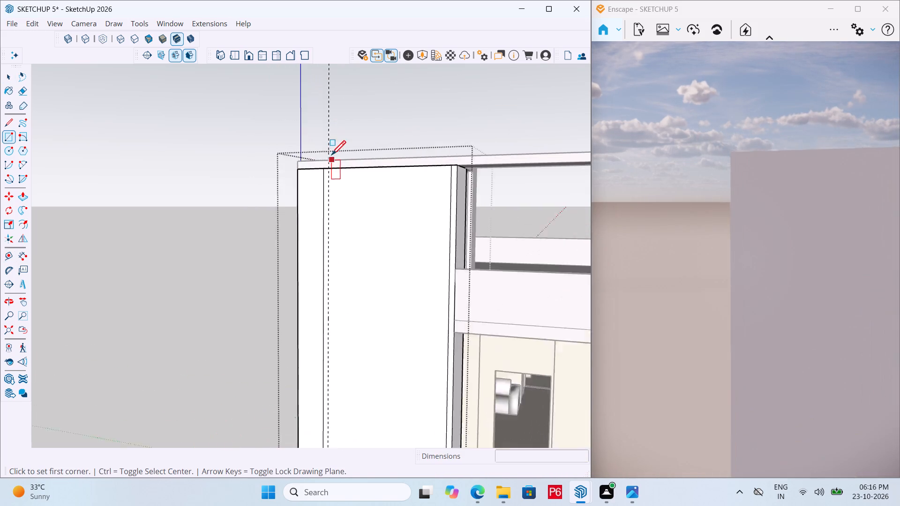
scroll(331, 156, up, 6)
click(319, 169)
scroll(341, 166, down, 8)
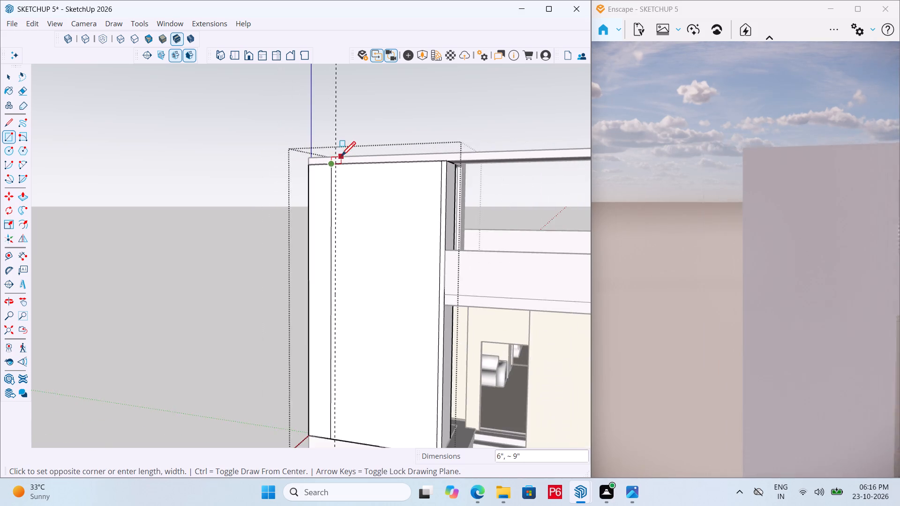
scroll(344, 155, down, 5)
scroll(329, 355, up, 13)
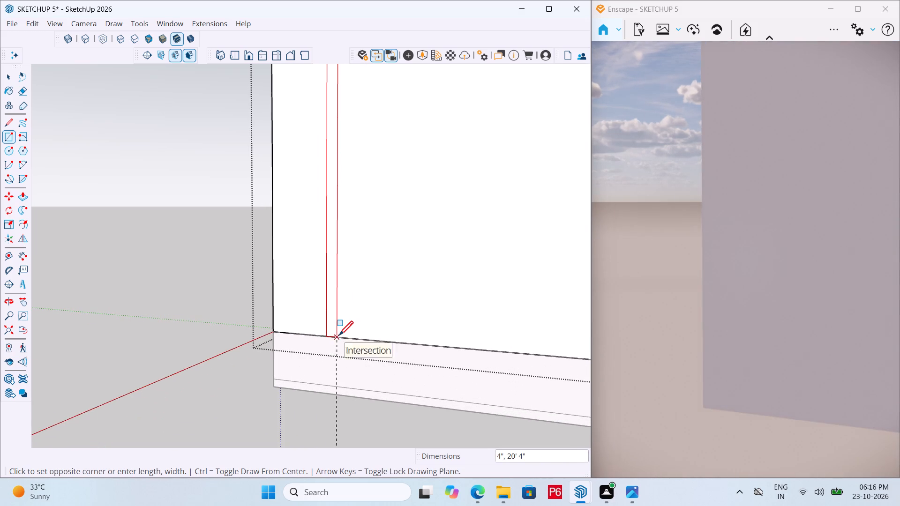
click(339, 337)
Erase the vertical guide along the 4" strip.
key(space)
key(e)
drag(346, 412, 328, 406)
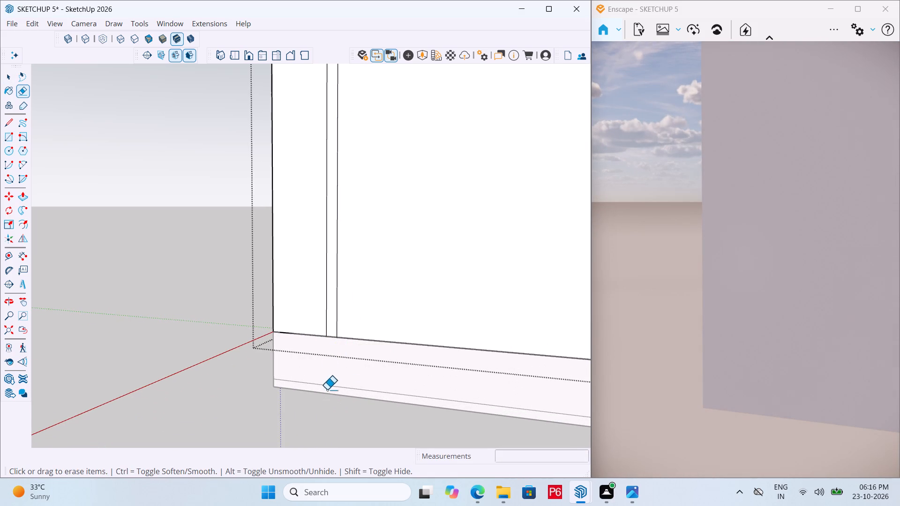
Make the 4" strip face and its edges a group within the tower group.
scroll(337, 292, up, 2)
key(space)
click(333, 274)
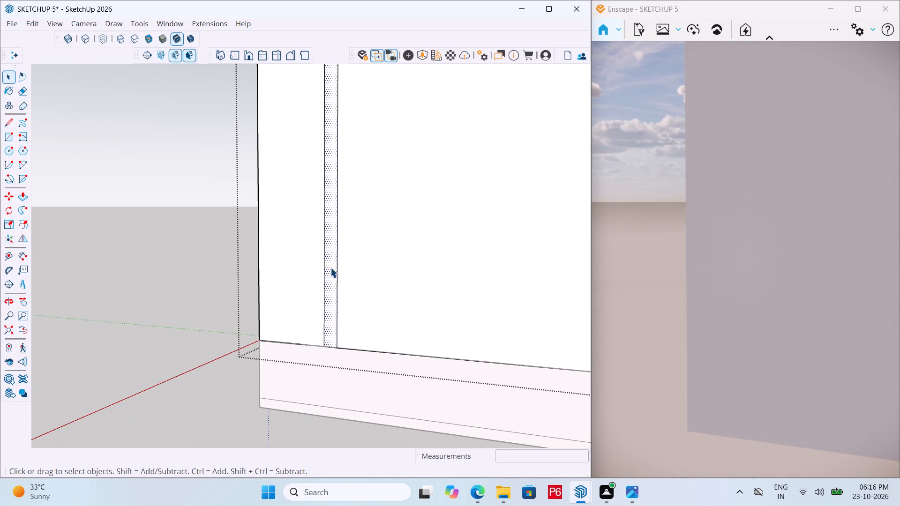
double_click(330, 268)
click(332, 261)
double_click(332, 261)
right_click(332, 261)
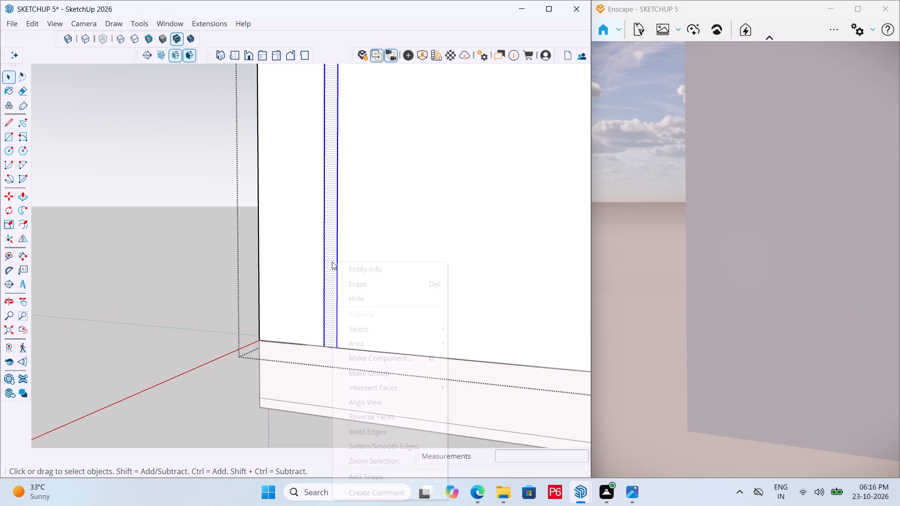
click(386, 376)
key(space)
click(332, 307)
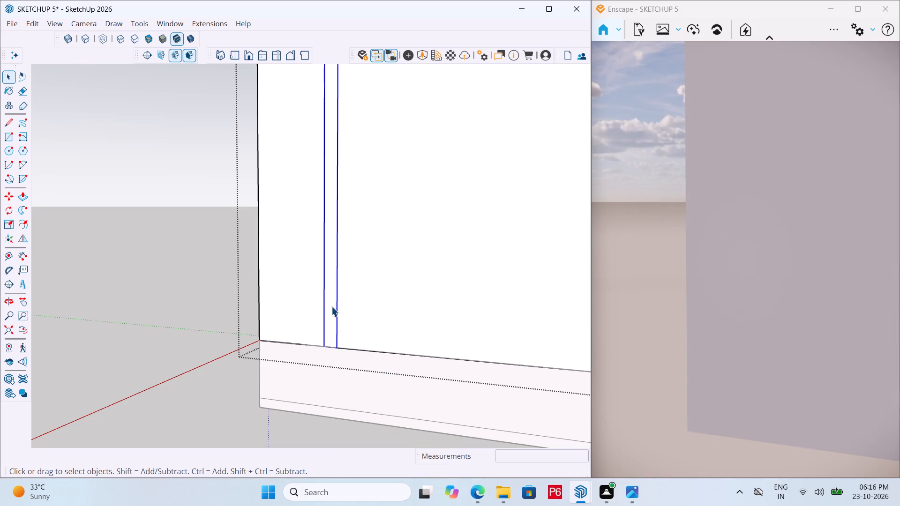
click(331, 304)
click(331, 294)
click(200, 288)
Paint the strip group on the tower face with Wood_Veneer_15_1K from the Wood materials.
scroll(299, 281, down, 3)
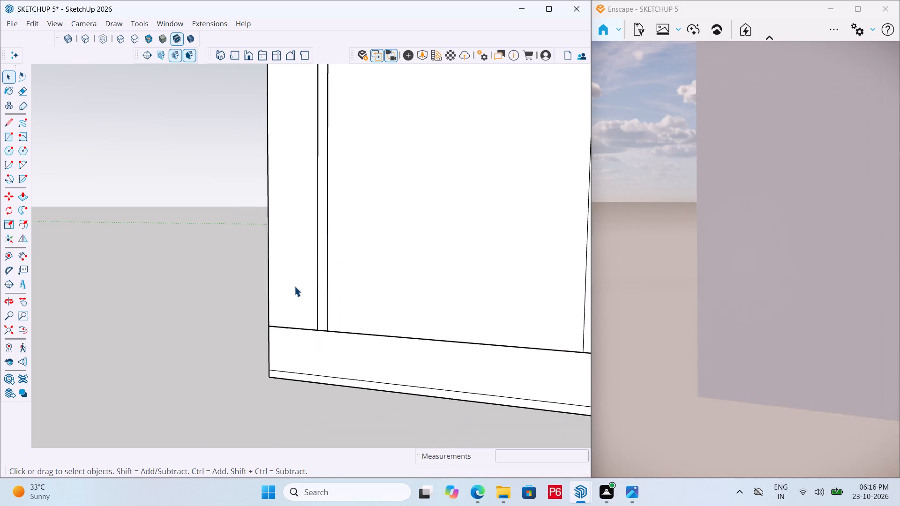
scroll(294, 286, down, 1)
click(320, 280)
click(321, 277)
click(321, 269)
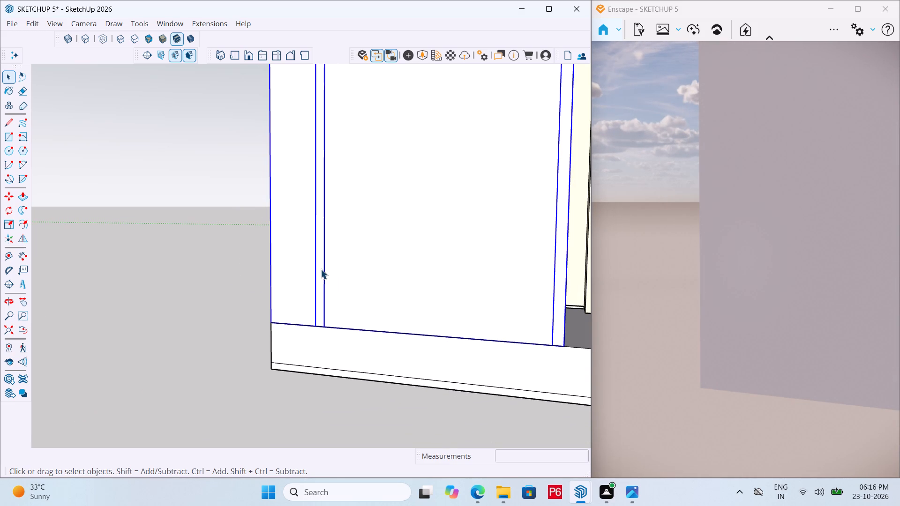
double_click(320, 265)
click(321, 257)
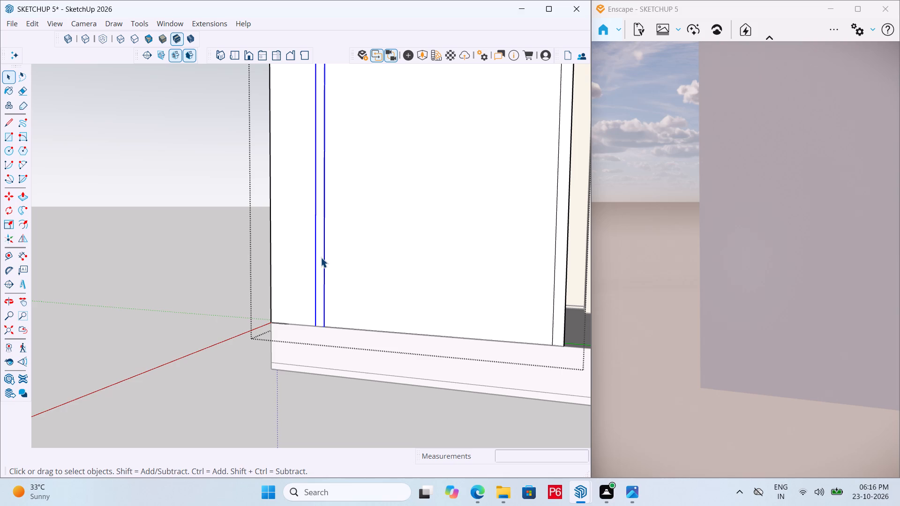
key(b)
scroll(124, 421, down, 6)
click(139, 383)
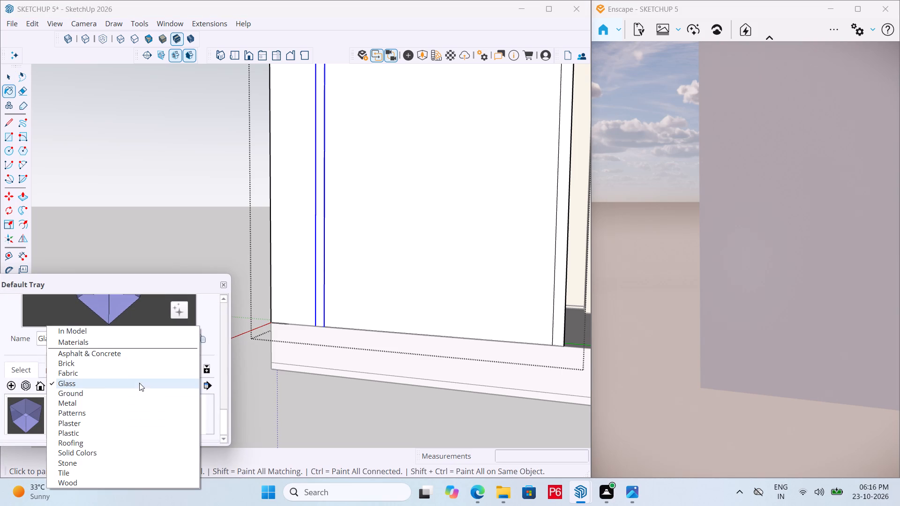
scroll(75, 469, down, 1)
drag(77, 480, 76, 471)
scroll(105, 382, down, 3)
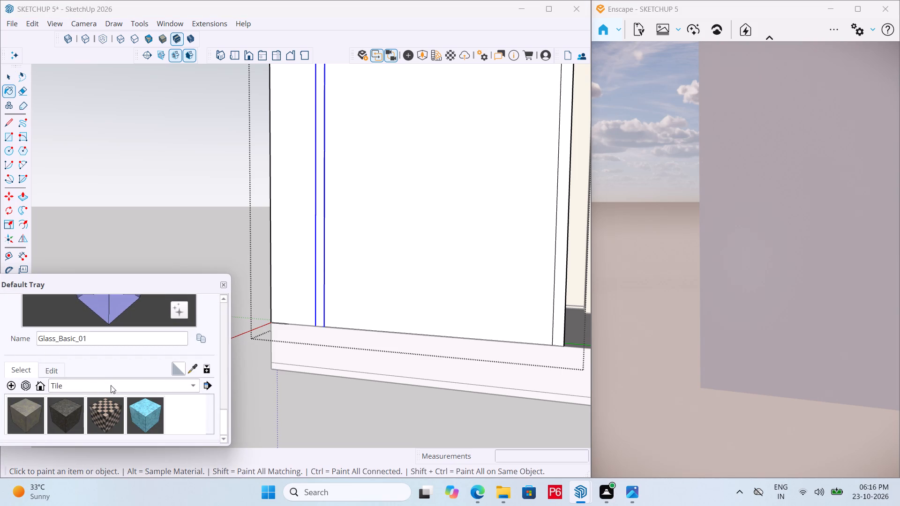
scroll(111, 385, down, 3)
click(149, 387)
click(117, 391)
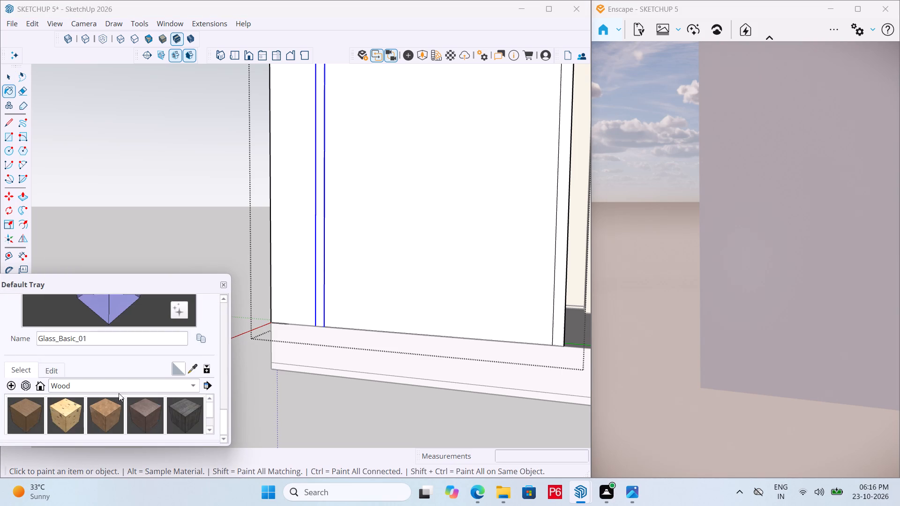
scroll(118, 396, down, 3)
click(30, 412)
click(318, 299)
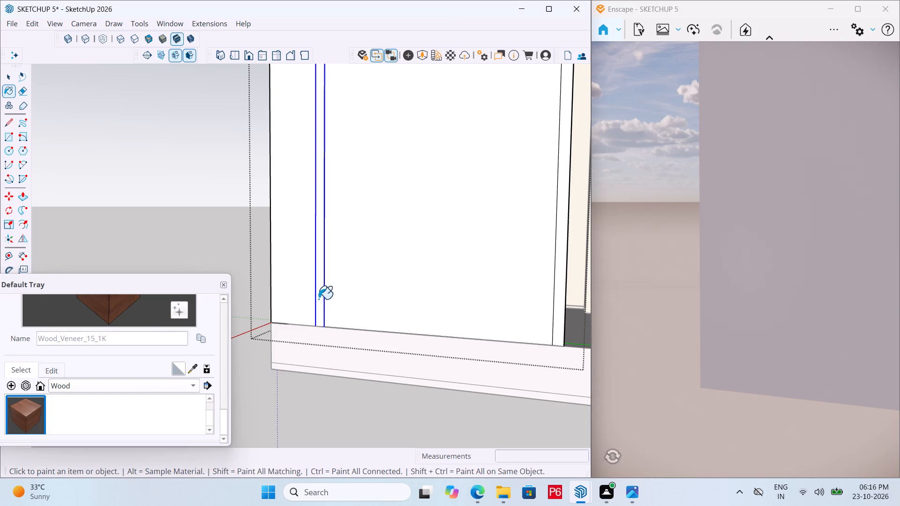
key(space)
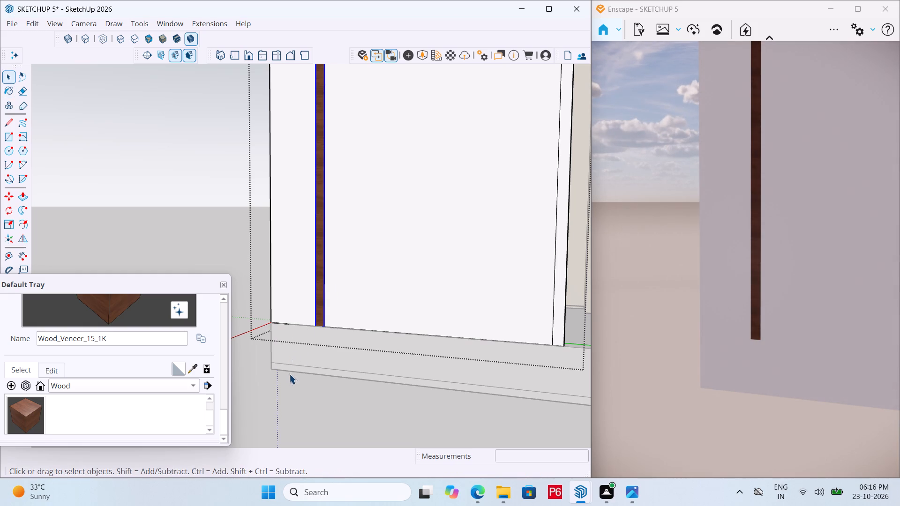
Paint the strip group with Plywood_01_1K from the Wood materials and close the materials tray.
scroll(97, 409, up, 1)
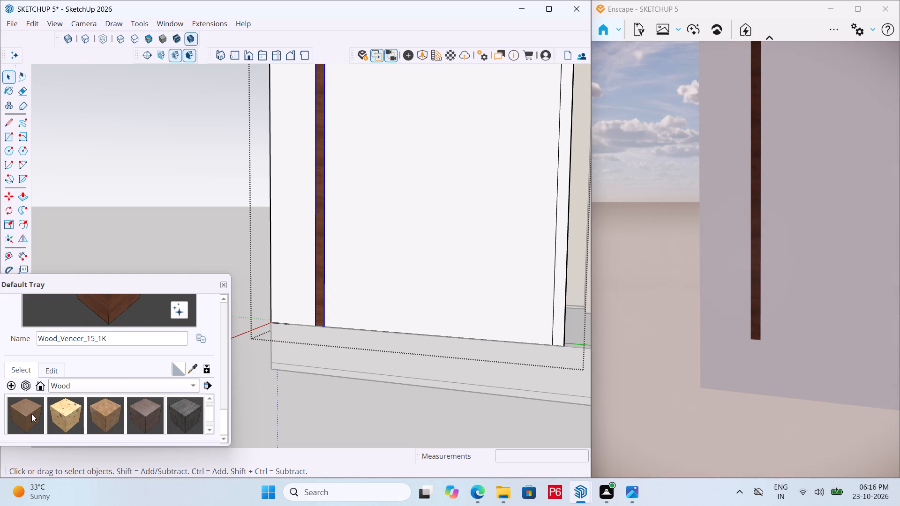
click(24, 413)
click(321, 257)
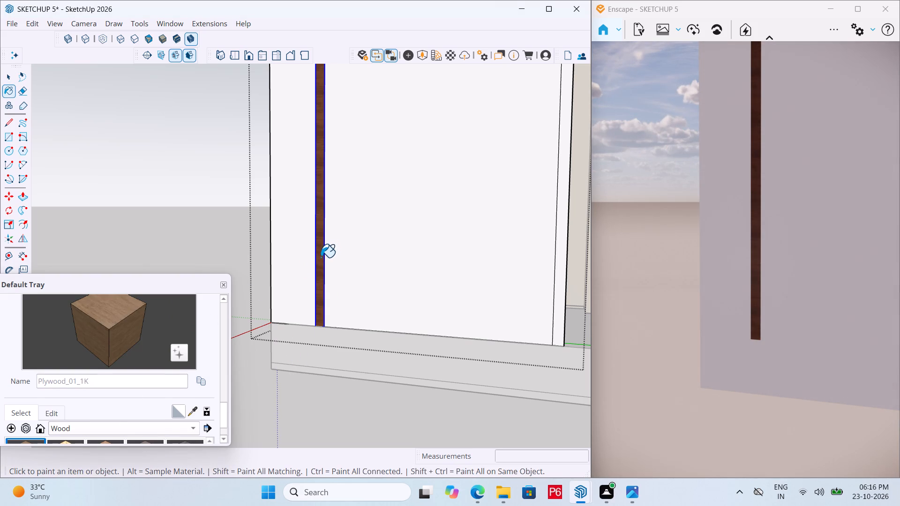
scroll(329, 294, up, 12)
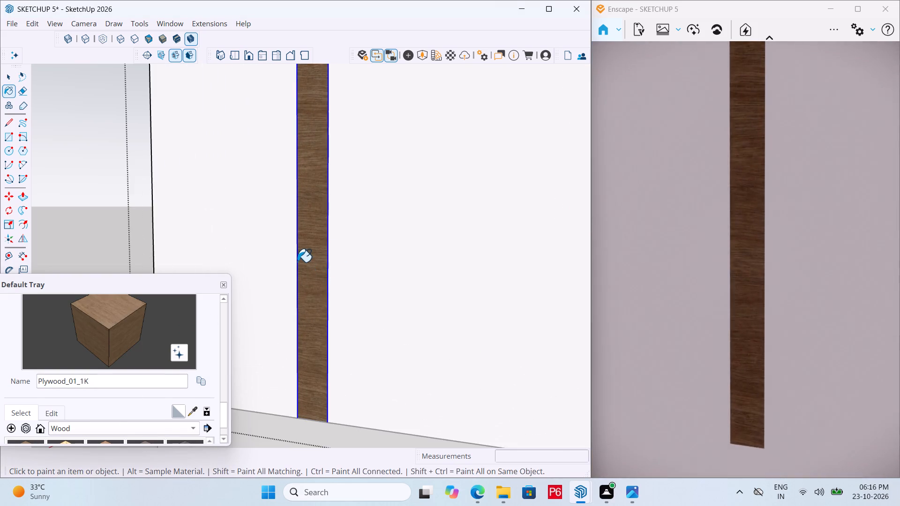
scroll(299, 261, down, 14)
key(space)
double_click(301, 367)
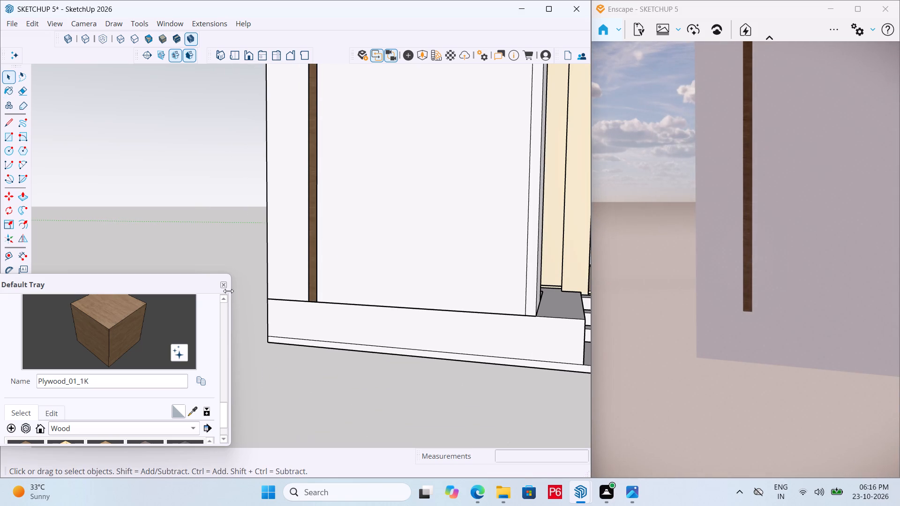
click(225, 287)
Copy the plywood strip group about 2' 7" along the tower face's base and divide the distance into 5 equally spaced copies.
key(space)
double_click(314, 285)
click(315, 277)
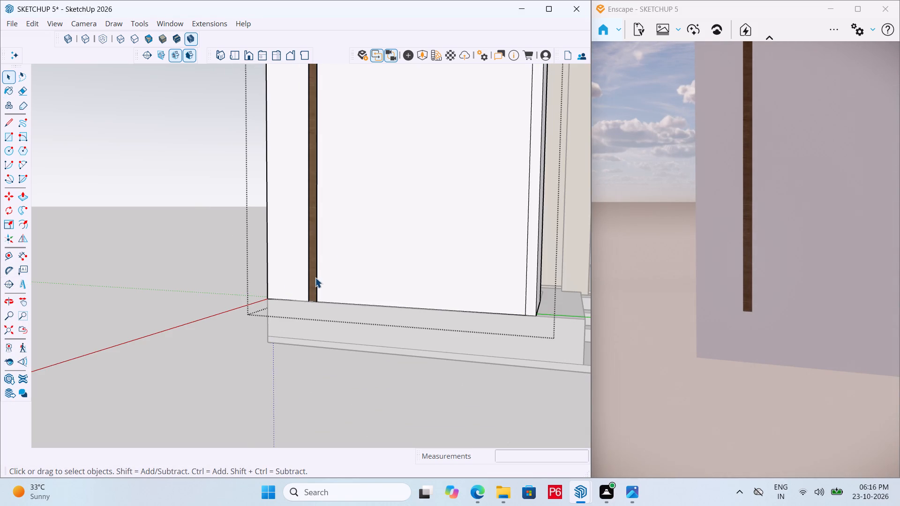
double_click(313, 270)
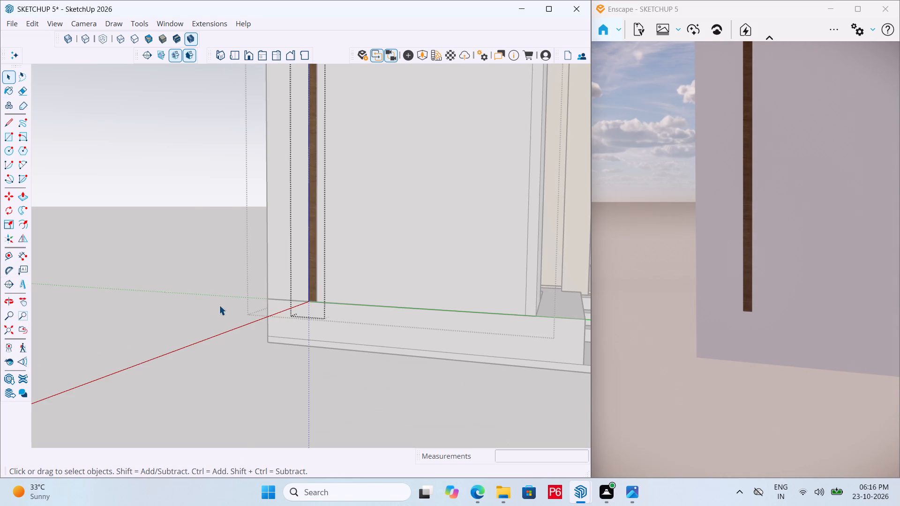
click(219, 305)
click(315, 289)
scroll(316, 294, up, 5)
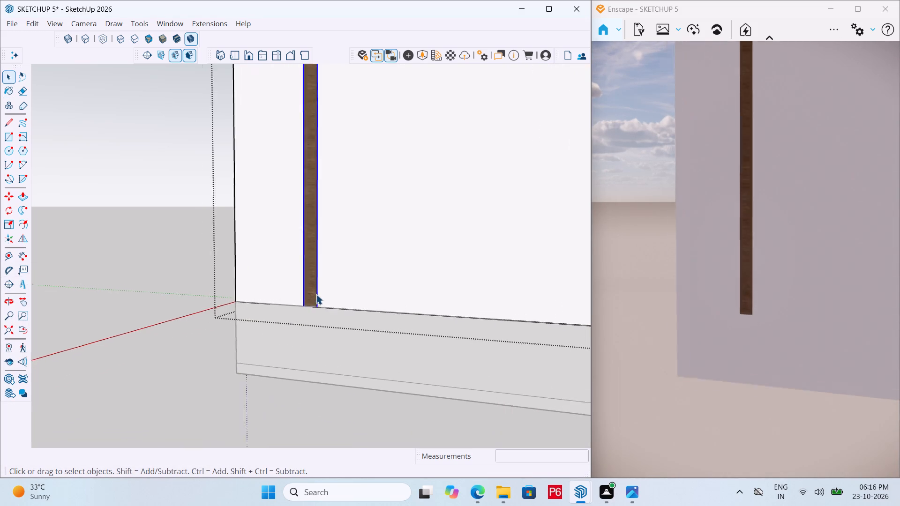
scroll(316, 294, up, 7)
key(m)
click(279, 304)
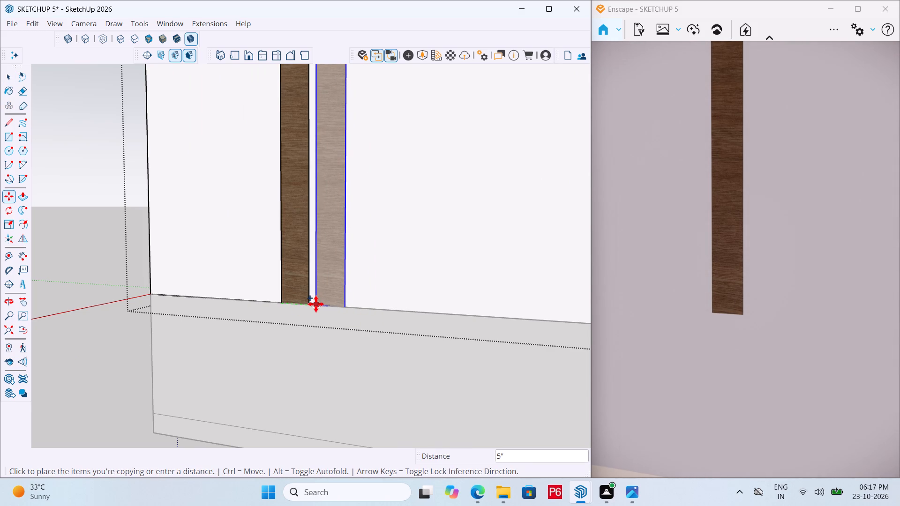
scroll(315, 304, up, 5)
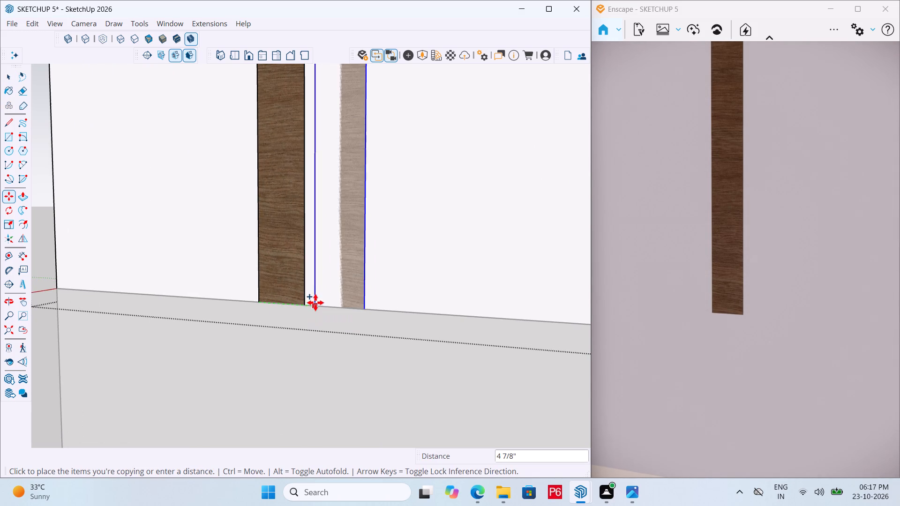
scroll(319, 307, down, 8)
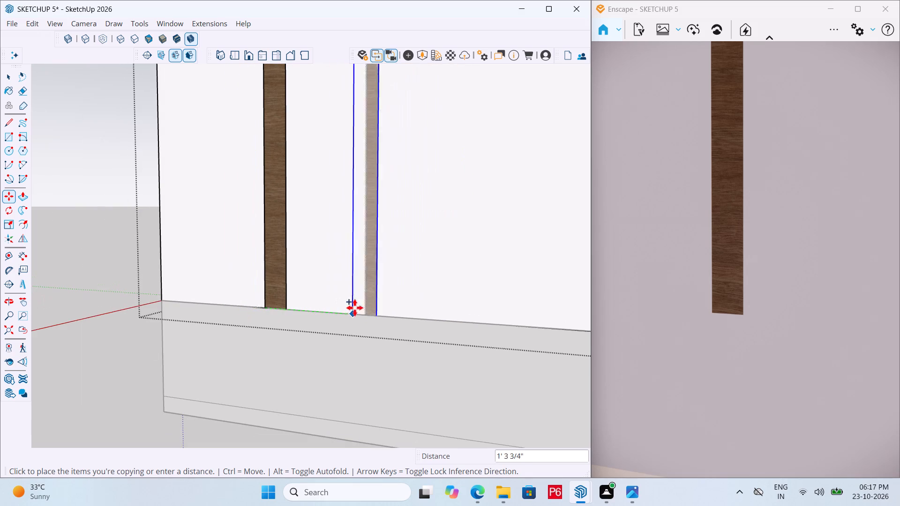
scroll(393, 324, down, 8)
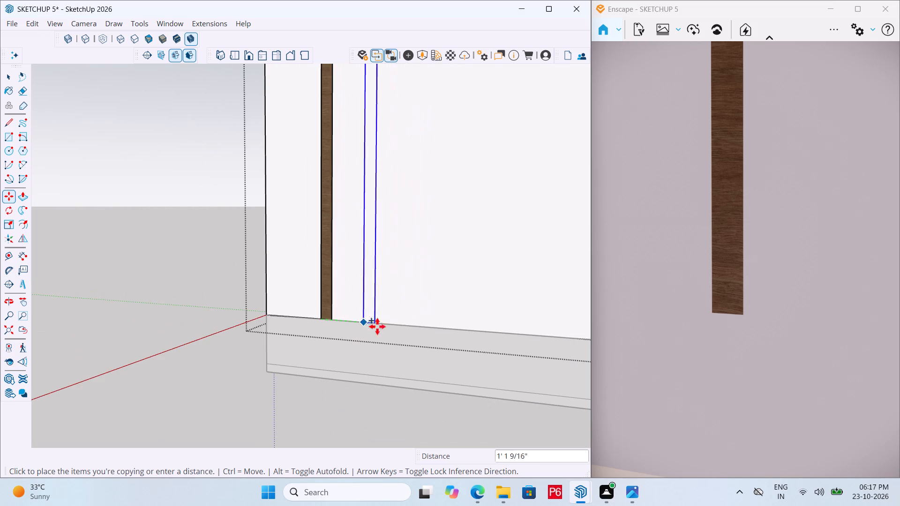
click(409, 325)
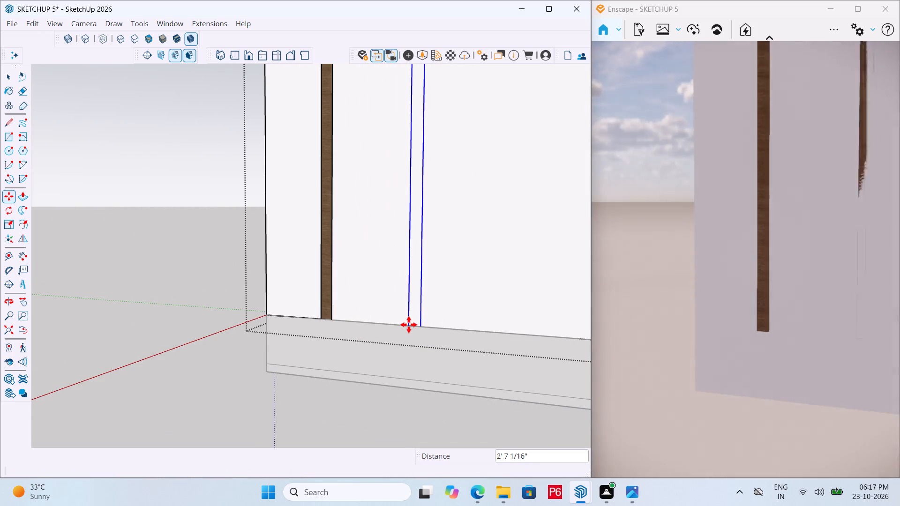
text(/5)
key(Return)
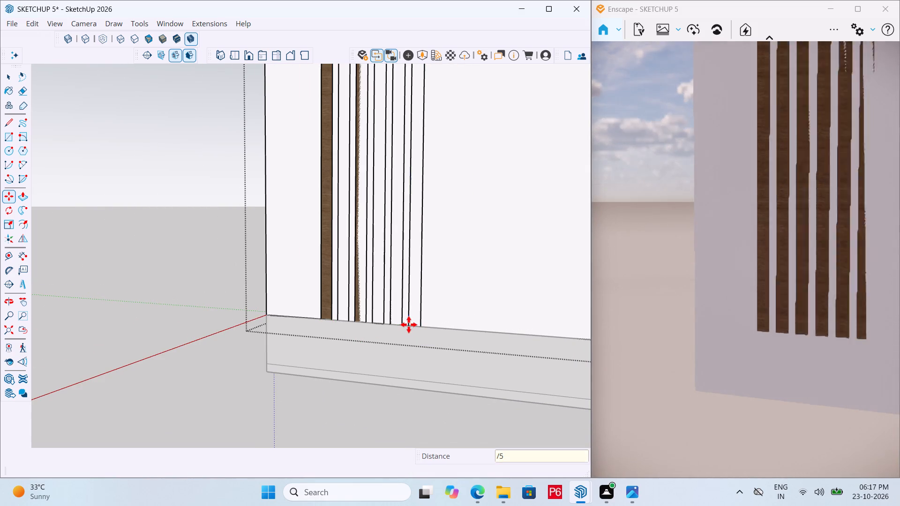
key(space)
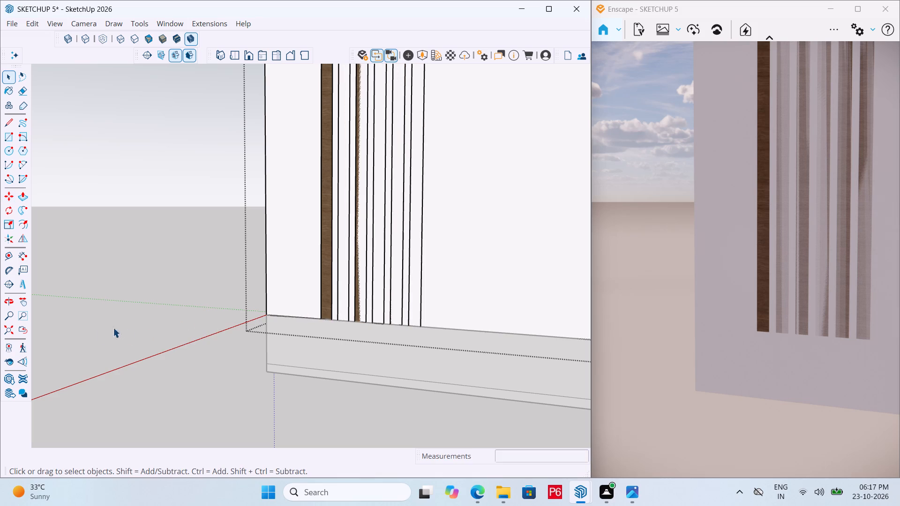
click(154, 291)
Reopen the tower group and select the first plywood strip near its upper end below the roof slab.
scroll(203, 264, down, 6)
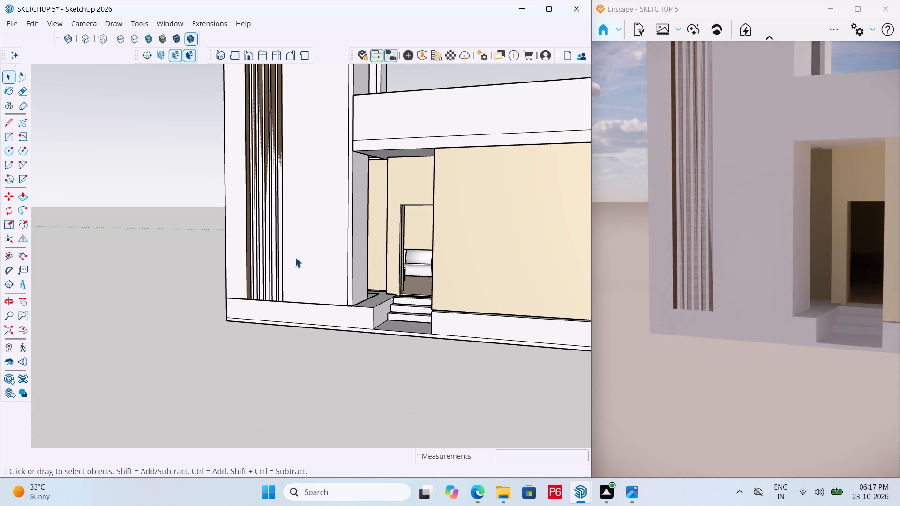
middle_drag(295, 257, 317, 404)
scroll(307, 354, down, 5)
scroll(285, 227, up, 5)
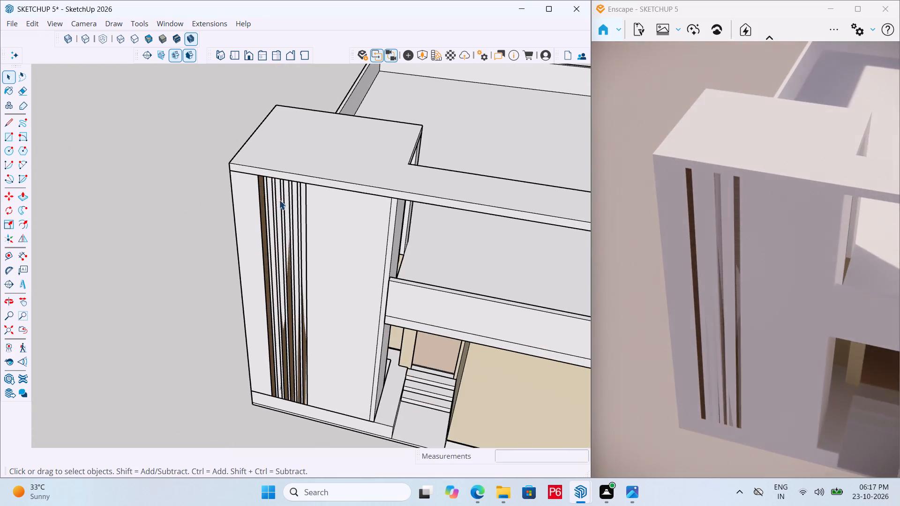
scroll(296, 185, up, 6)
scroll(256, 196, up, 5)
scroll(204, 197, up, 5)
scroll(222, 186, down, 2)
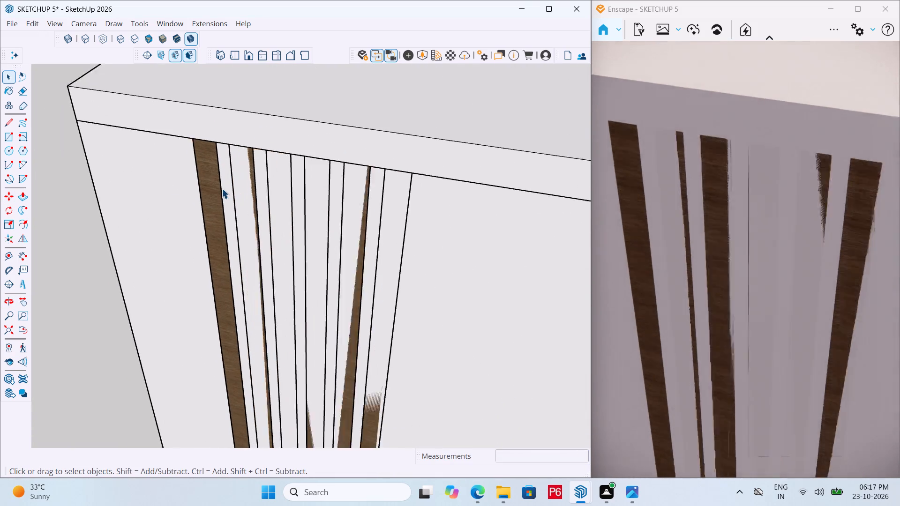
scroll(222, 188, down, 2)
key(space)
click(213, 188)
double_click(212, 176)
click(210, 169)
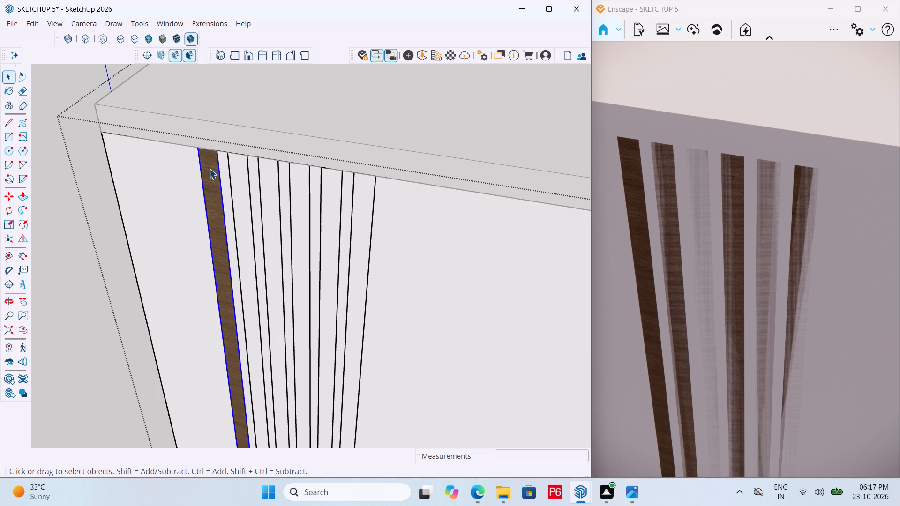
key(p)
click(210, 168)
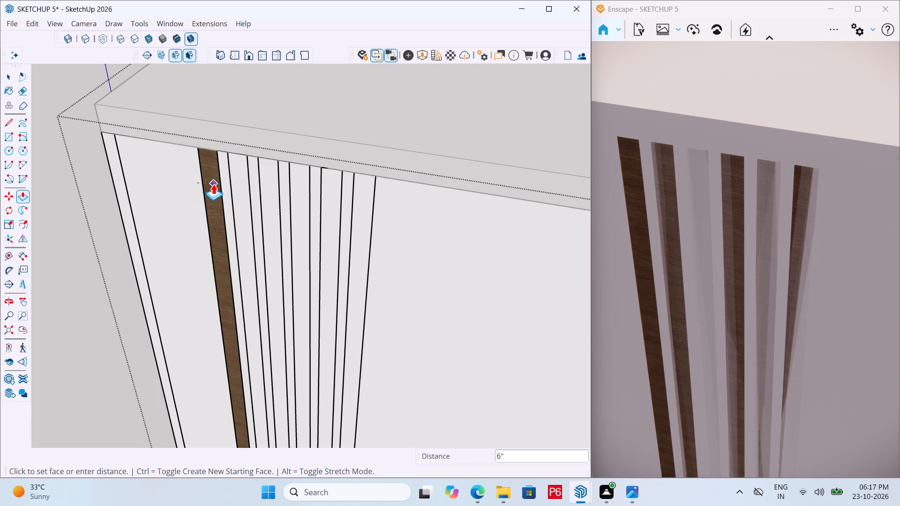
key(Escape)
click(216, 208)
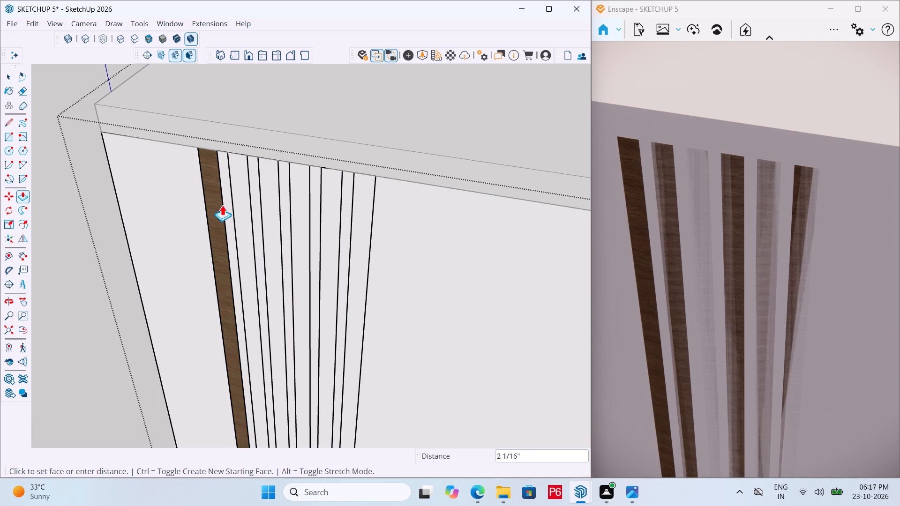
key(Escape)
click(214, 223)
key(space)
Open the first strip's group and Push/Pull its front face outward 1".
click(215, 221)
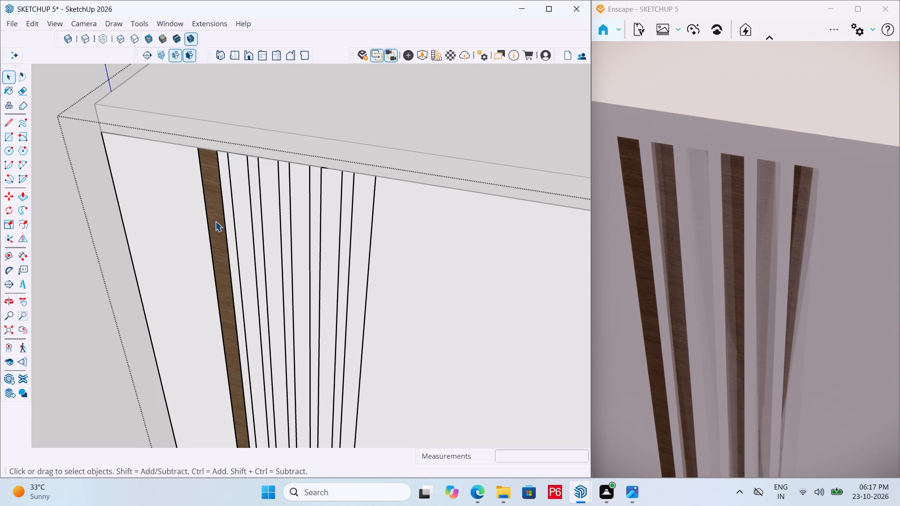
double_click(215, 216)
click(213, 204)
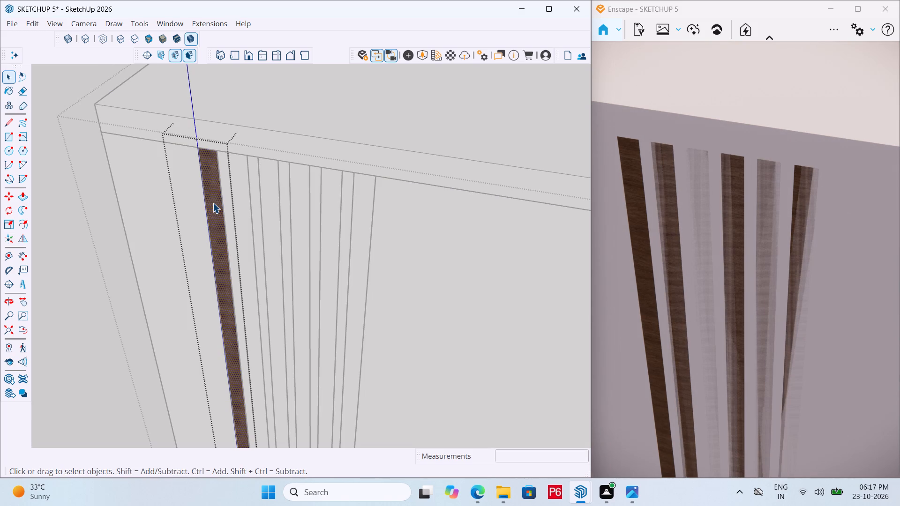
key(p)
click(213, 203)
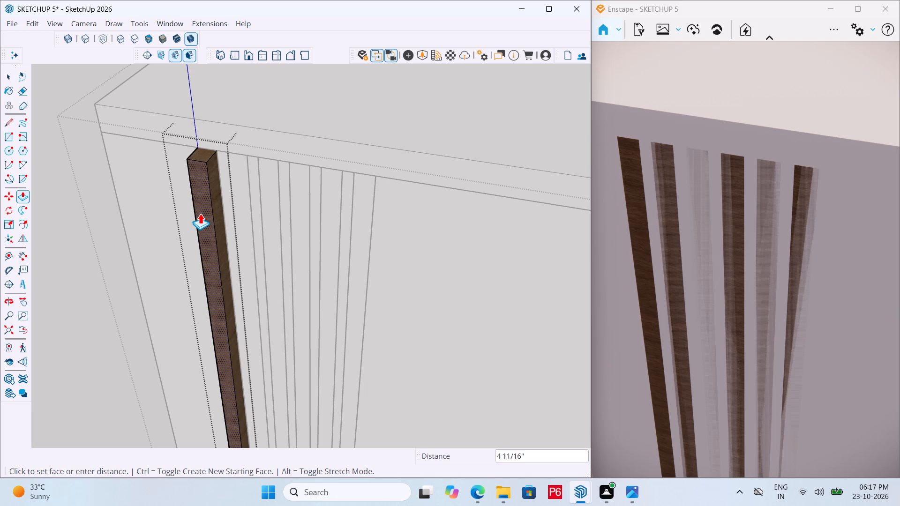
text(1")
key(Return)
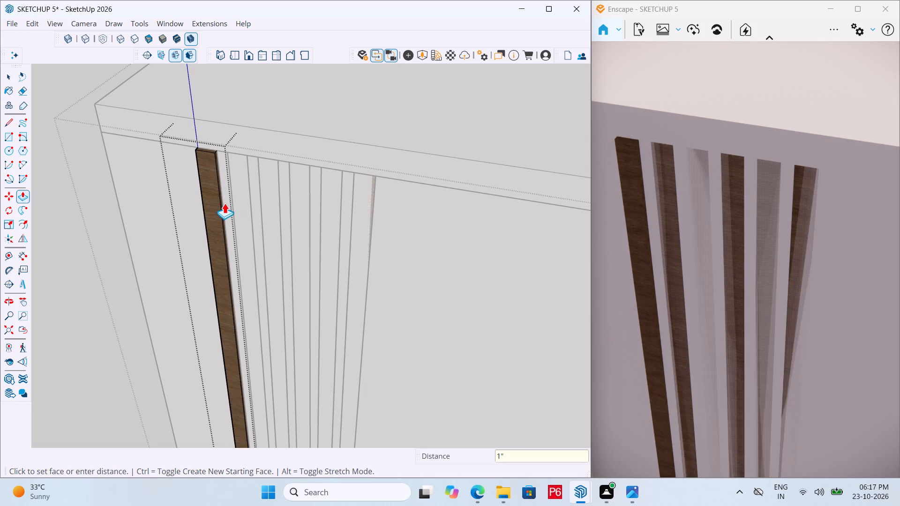
key(space)
click(243, 178)
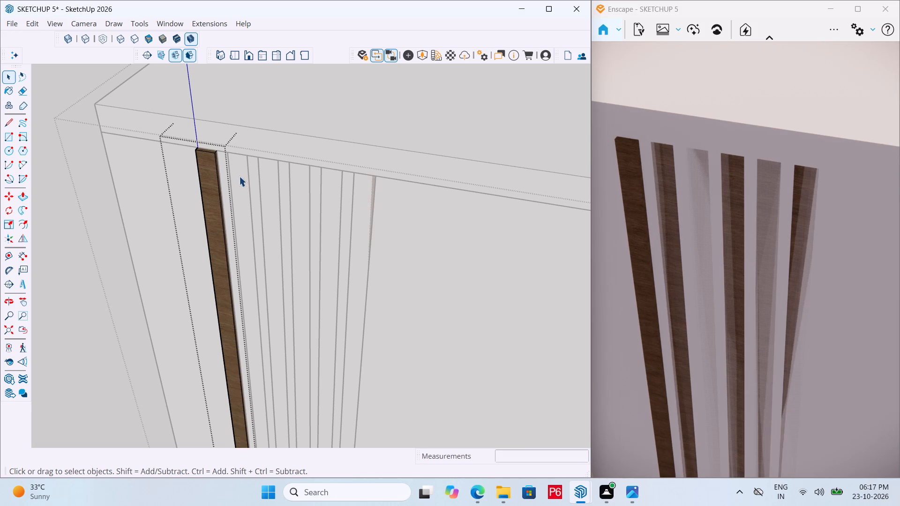
Open the second strip's group and Push/Pull its face out 1", level with the first strip's front.
double_click(255, 177)
double_click(237, 174)
triple_click(238, 170)
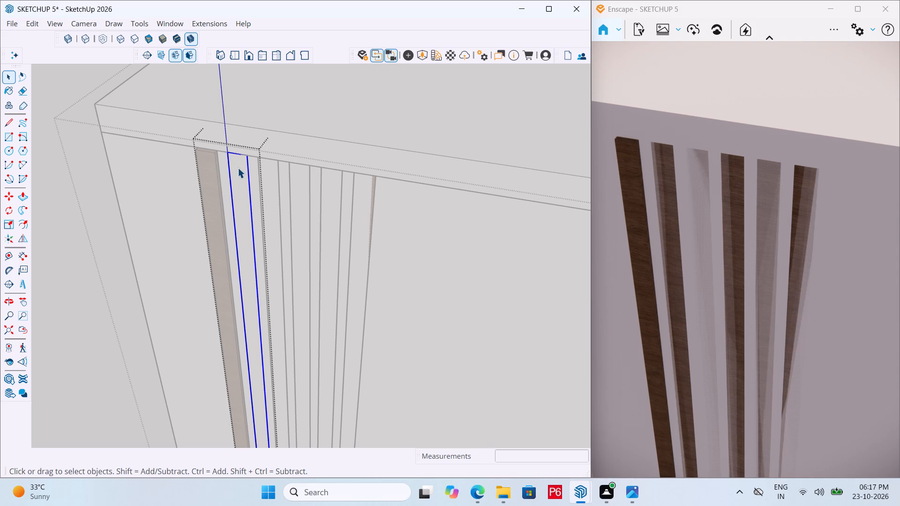
double_click(236, 164)
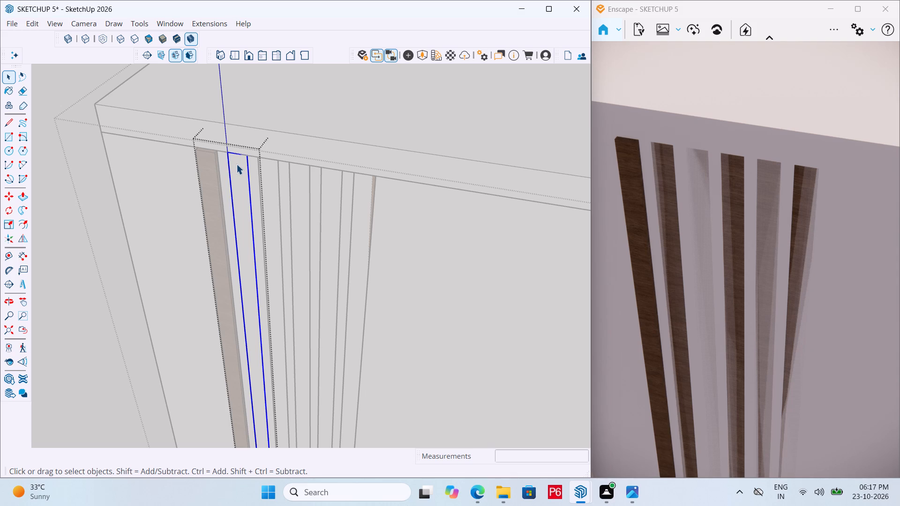
double_click(236, 164)
key(p)
click(236, 164)
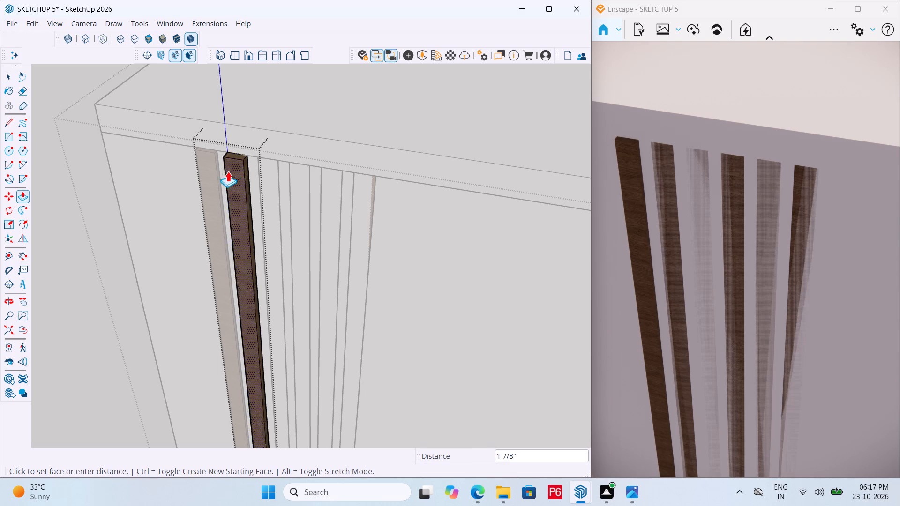
click(208, 163)
key(space)
click(270, 188)
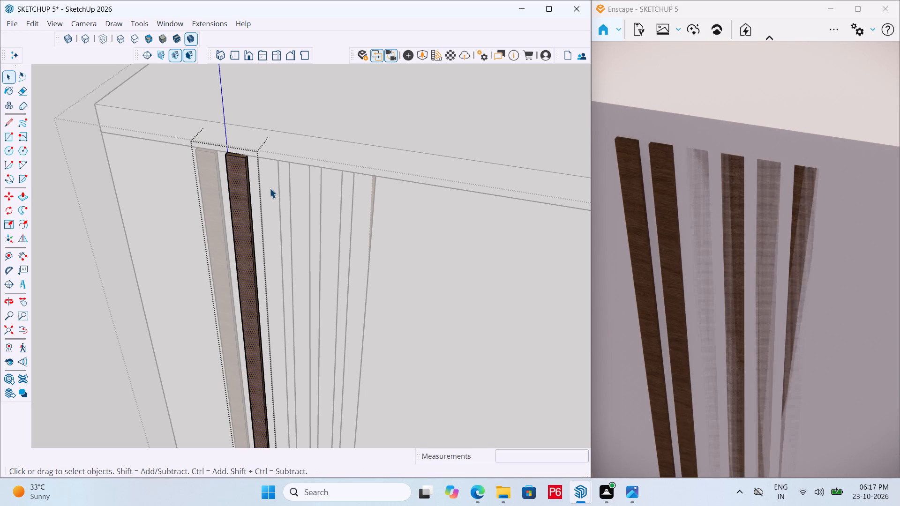
Open the third strip's group and Push/Pull its face out 1", level with the second strip's front.
double_click(270, 189)
double_click(272, 180)
click(272, 172)
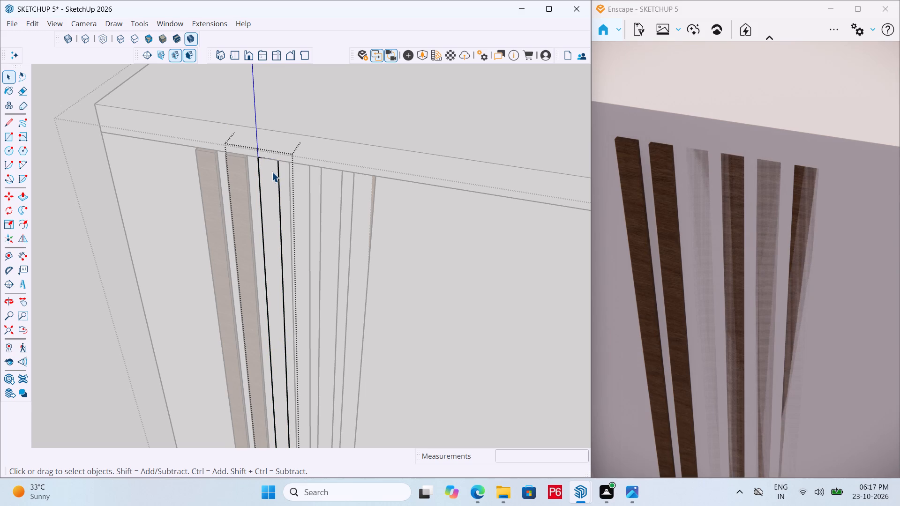
key(p)
click(272, 169)
double_click(234, 176)
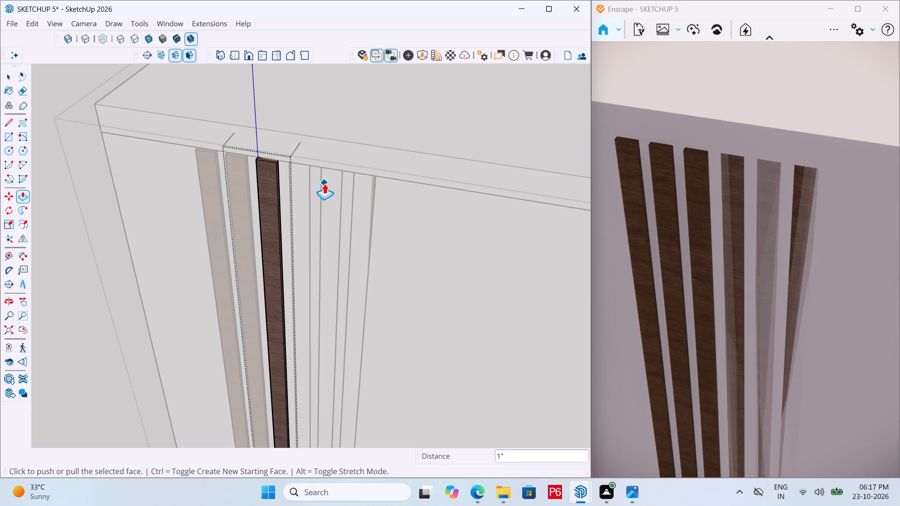
key(space)
click(298, 185)
Open the fourth strip's group and Push/Pull its face out 1", level with the third strip's front.
double_click(299, 179)
triple_click(299, 179)
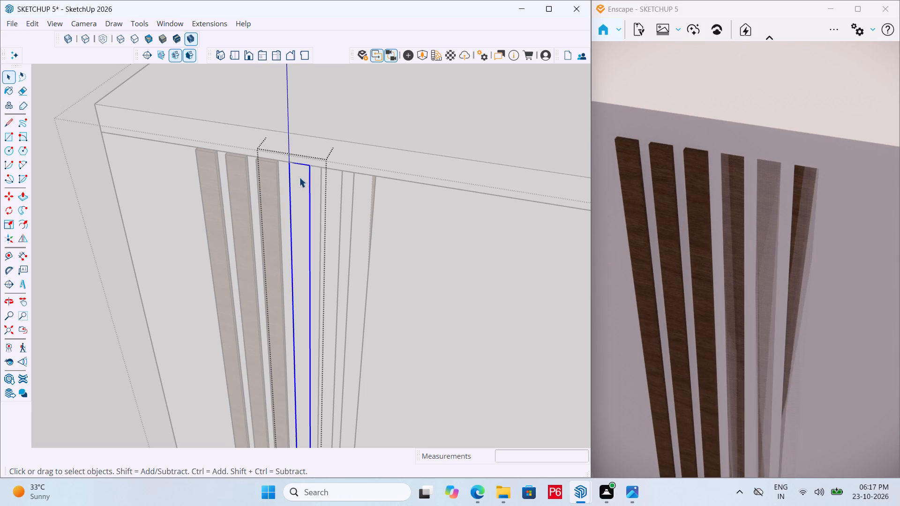
key(p)
click(299, 175)
click(271, 187)
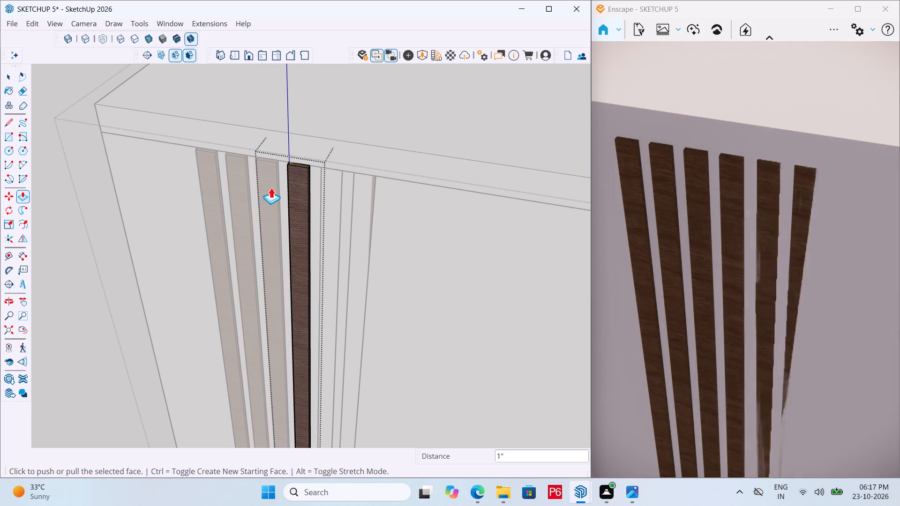
key(space)
click(331, 197)
Open the fifth strip's group and Push/Pull its face out 1", level with the fourth strip's front.
triple_click(327, 190)
triple_click(327, 181)
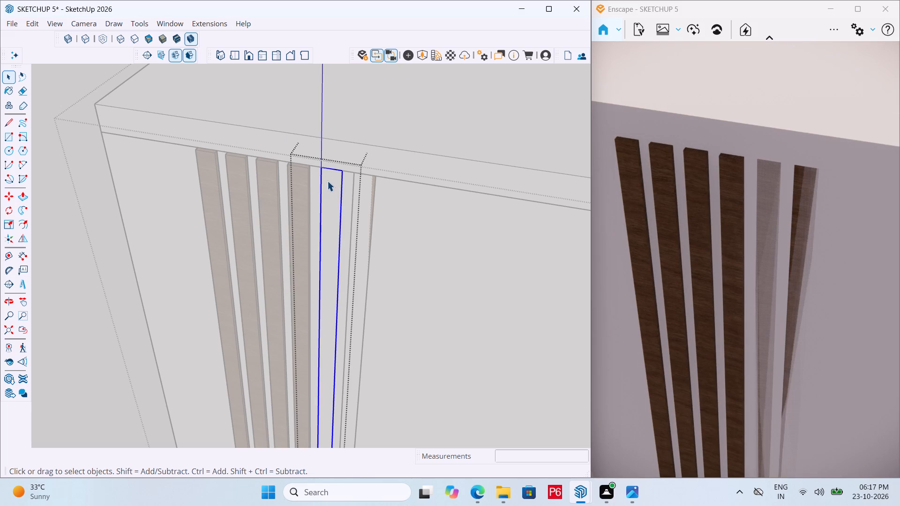
key(p)
click(327, 181)
click(296, 201)
key(space)
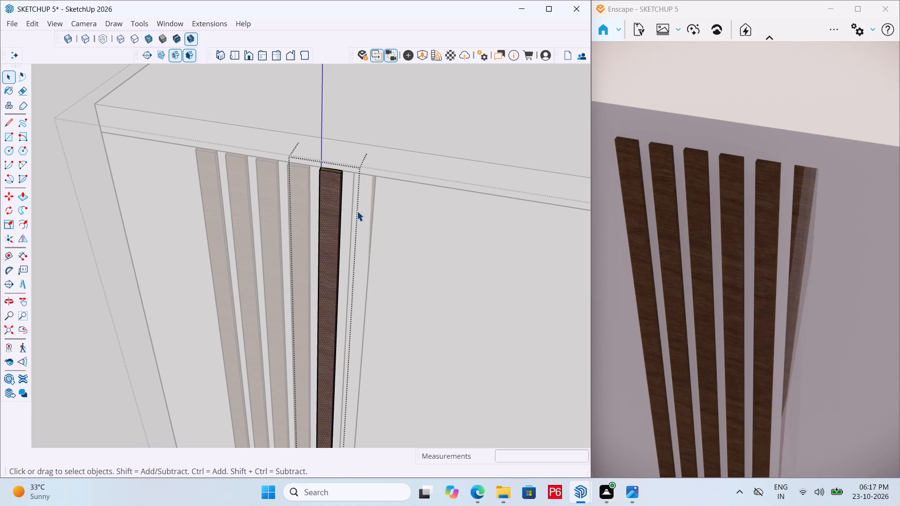
click(357, 205)
Open the sixth strip's group, Push/Pull its face out 1" level with the fifth strip's front, and leave the strip group.
double_click(358, 200)
double_click(362, 191)
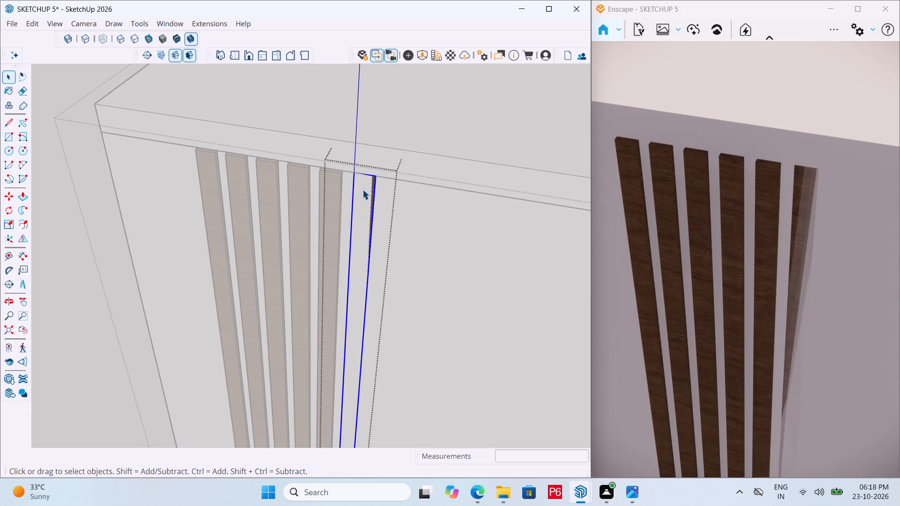
key(p)
click(362, 189)
click(330, 199)
scroll(336, 171, down, 7)
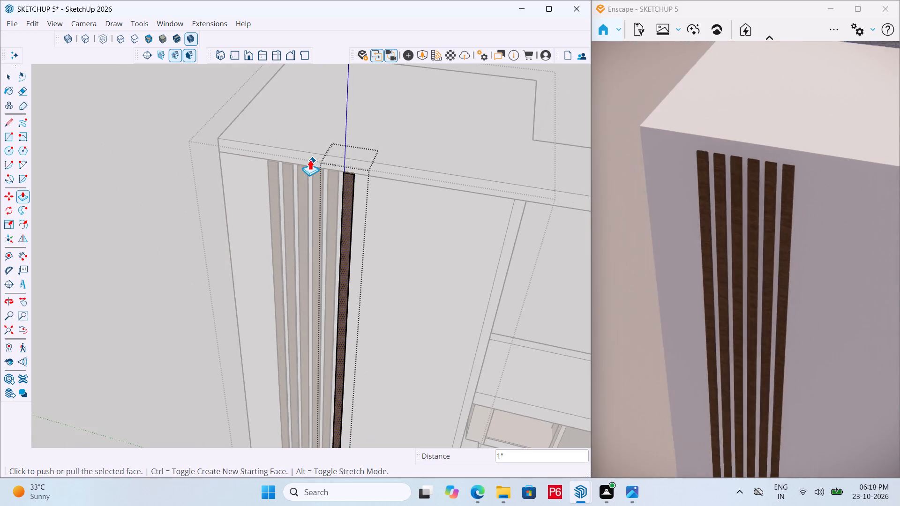
scroll(310, 159, down, 7)
key(space)
double_click(206, 225)
Save the house model.
key(ctrl+s)
key(ctrl+s)
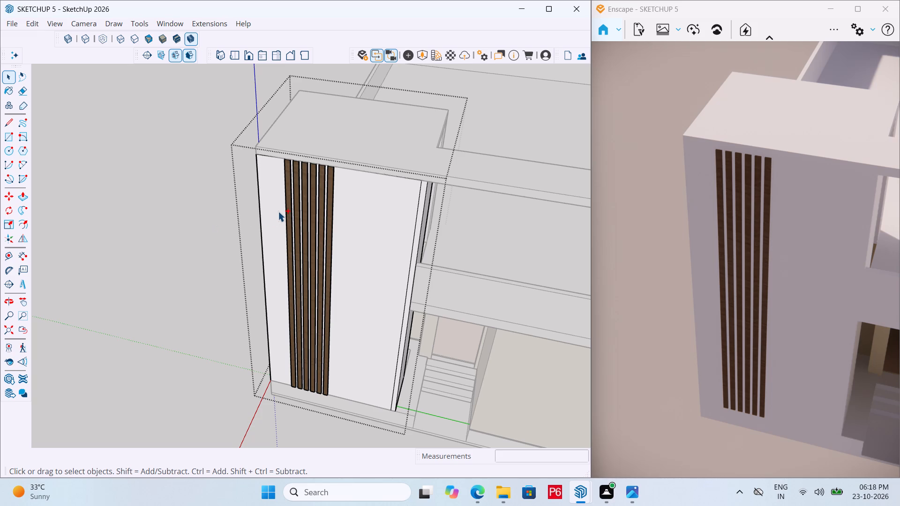
key(ctrl+s)
key(ctrl+s)
key(ctrl+s)
key(ctrl+s)
key(ctrl+s)
key(ctrl+s)
key(ctrl+s)
Paint the tower's narrow front face between its outer corner and the plywood strips with the solid colour E01_Mint_Frost.
middle_drag(386, 199, 333, 107)
key(space)
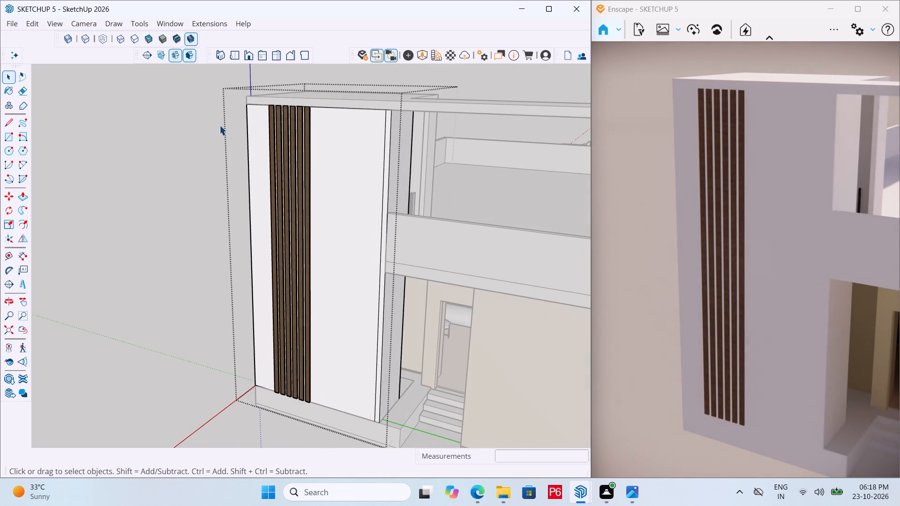
click(219, 125)
middle_drag(271, 138, 296, 142)
click(270, 154)
double_click(257, 154)
click(261, 145)
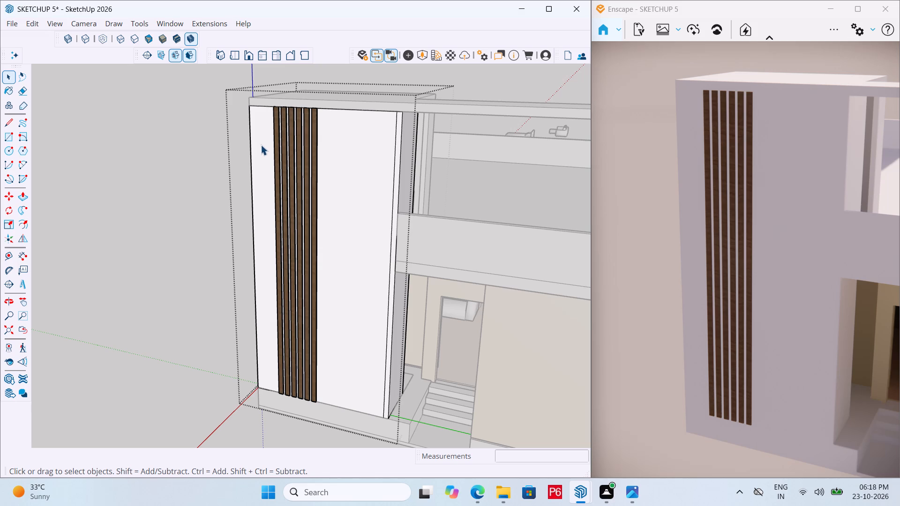
key(b)
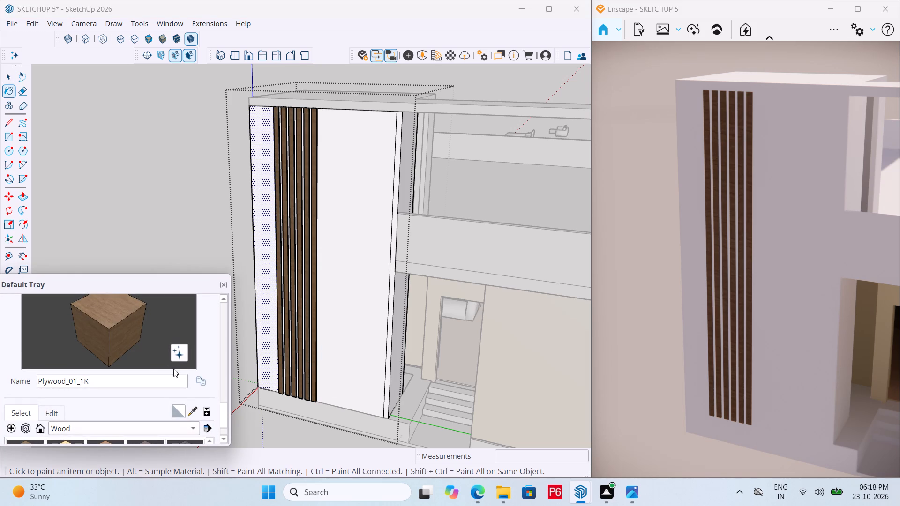
scroll(162, 363, down, 6)
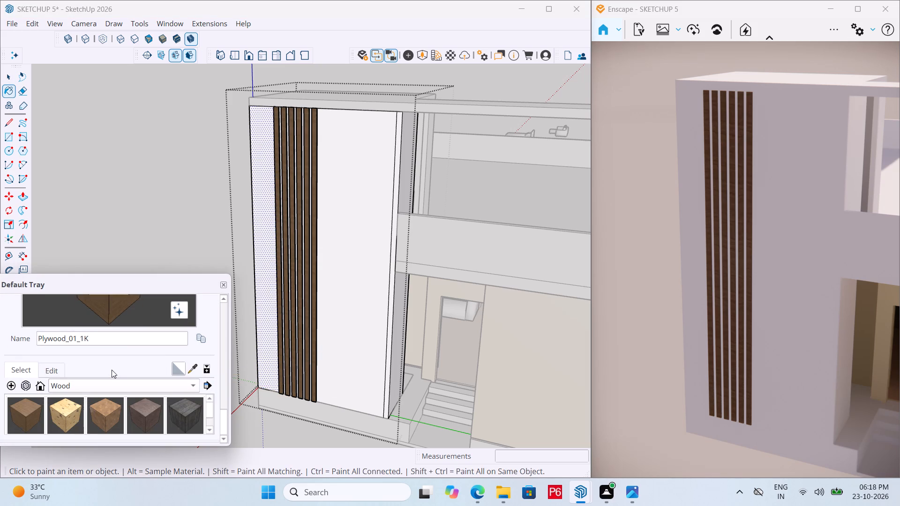
click(106, 388)
click(109, 356)
scroll(104, 398, down, 7)
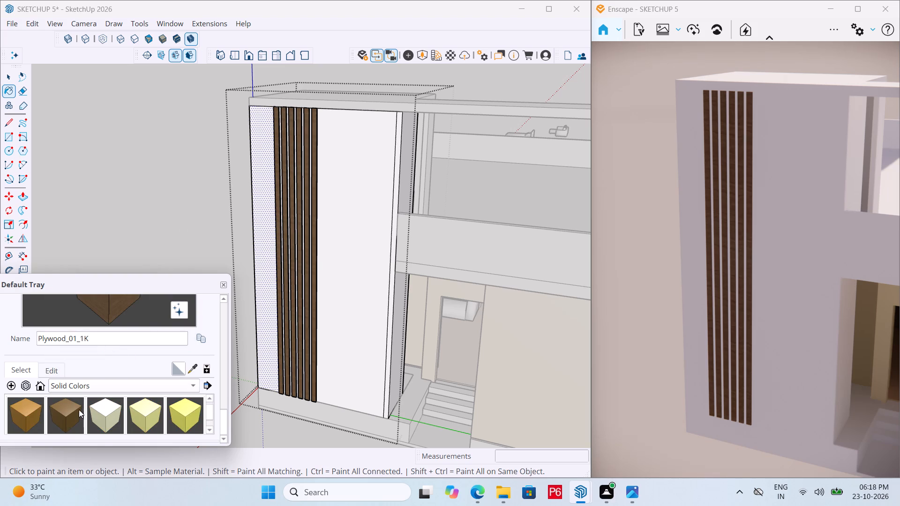
click(99, 410)
click(263, 283)
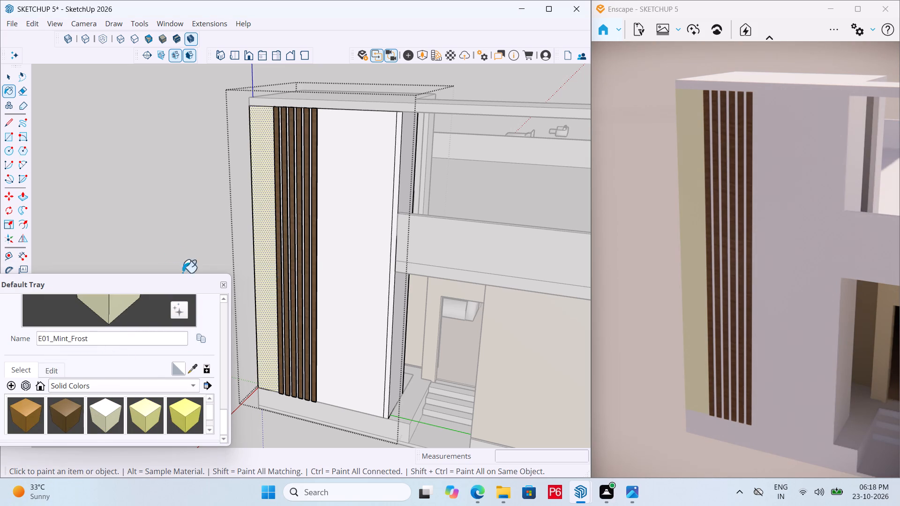
key(space)
click(151, 226)
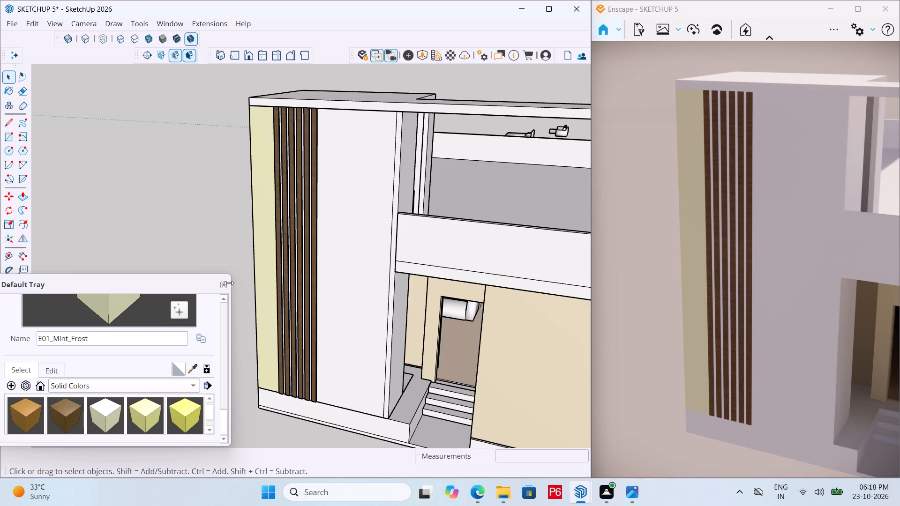
click(223, 285)
Save the house model.
scroll(234, 284, down, 1)
middle_drag(234, 284, 320, 255)
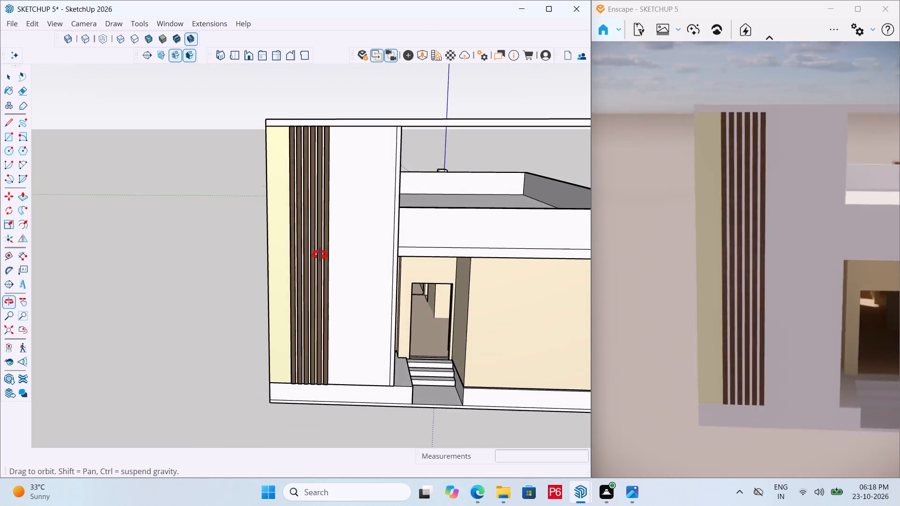
middle_drag(320, 255, 302, 256)
key(ctrl+s)
key(ctrl+s)
key(ctrl+s)
key(ctrl+s)
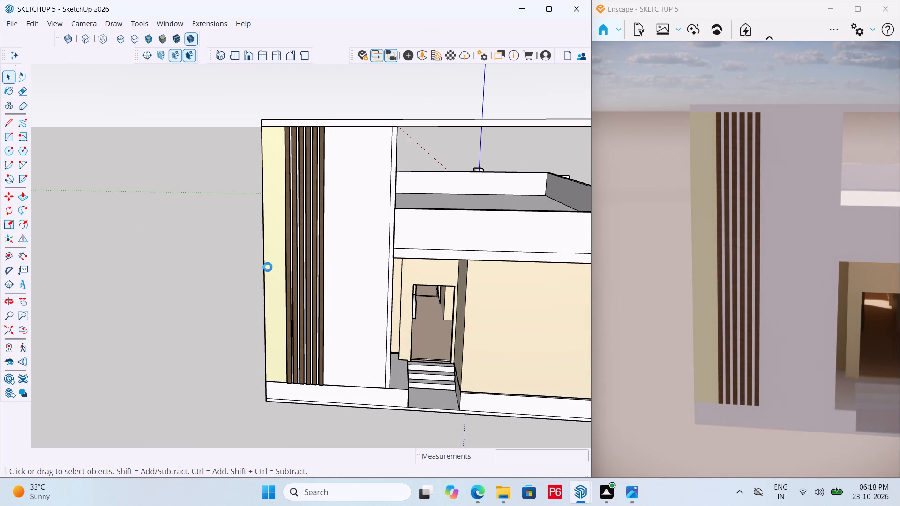
scroll(243, 268, down, 1)
middle_drag(237, 264, 178, 261)
scroll(227, 270, down, 6)
middle_drag(302, 264, 349, 231)
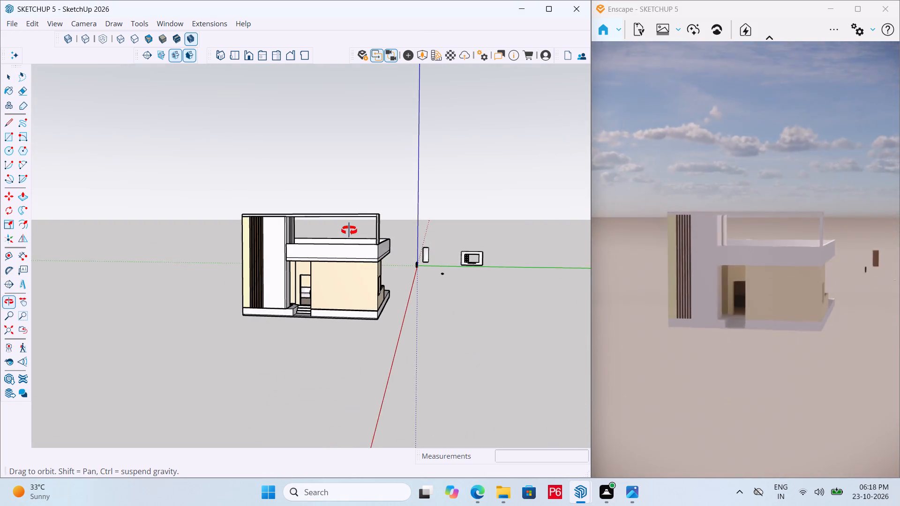
middle_drag(349, 231, 350, 234)
scroll(319, 216, up, 8)
drag(319, 216, 300, 251)
middle_drag(297, 250, 289, 256)
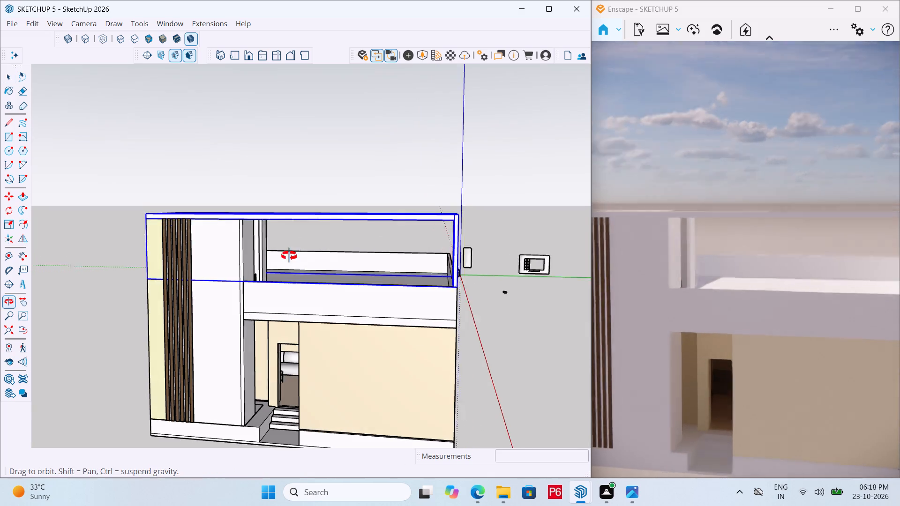
middle_drag(289, 256, 258, 283)
key(ctrl+s)
Paint the rooftop slab and frame group spanning the stair tower and terrace with the solid colour M05_Graphite_Haze.
click(337, 173)
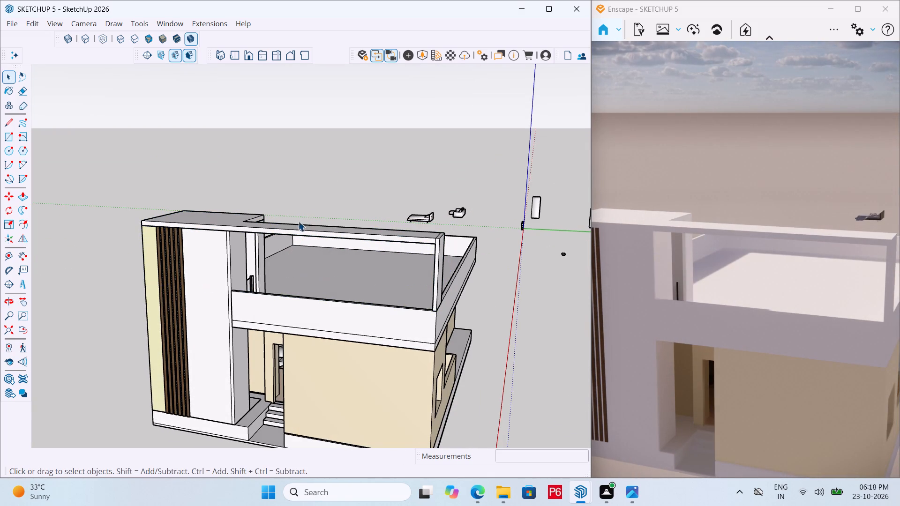
click(285, 231)
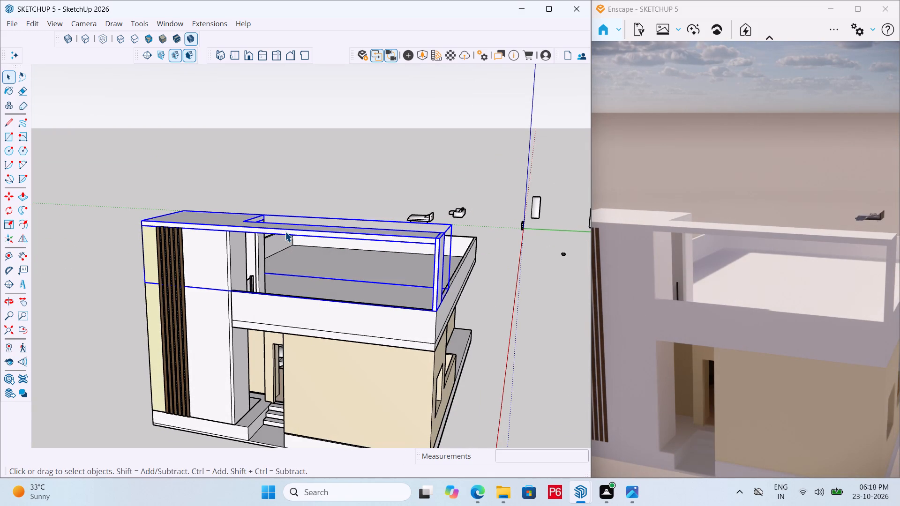
middle_drag(333, 246, 716, 275)
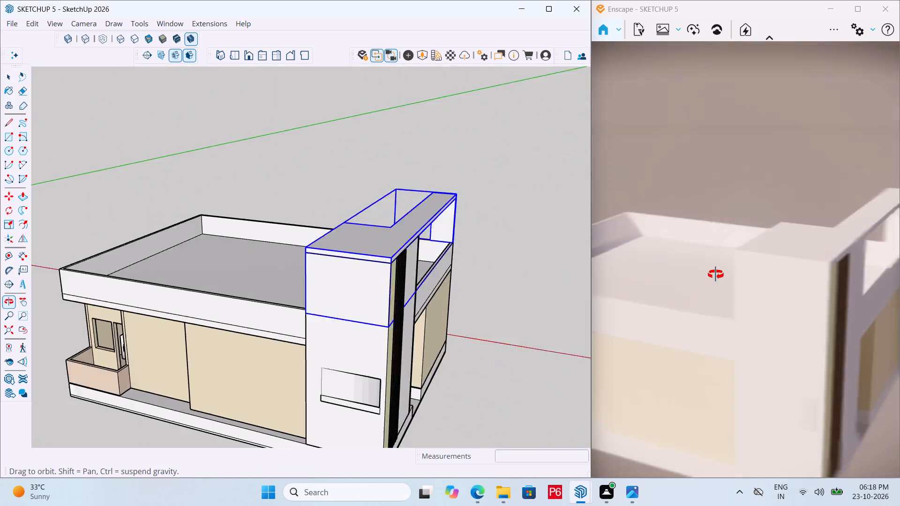
middle_drag(716, 275, 149, 273)
middle_drag(233, 258, 345, 258)
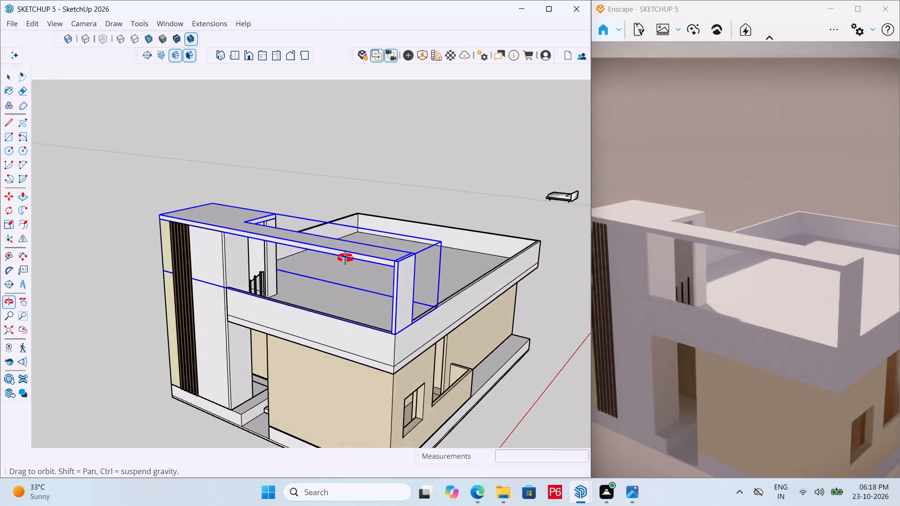
middle_drag(345, 258, 353, 259)
key(b)
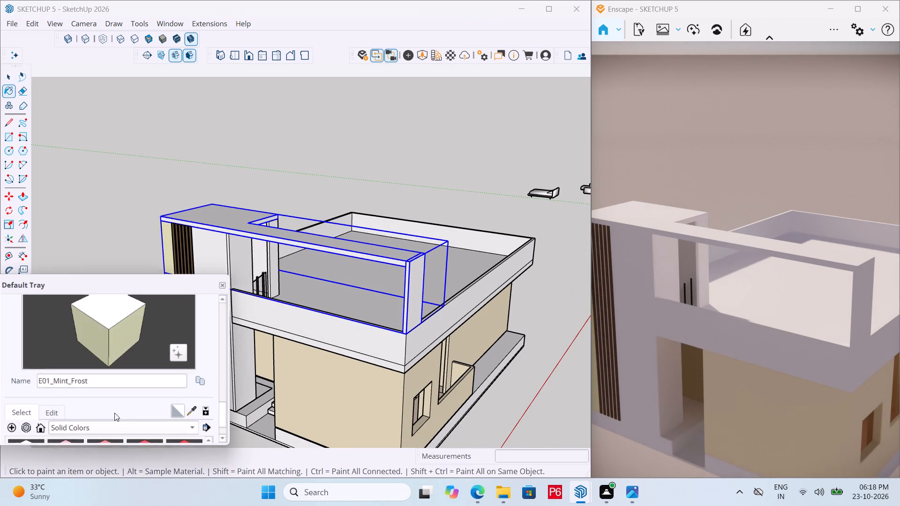
scroll(133, 424, down, 7)
scroll(174, 419, down, 13)
scroll(133, 410, down, 5)
scroll(133, 411, up, 2)
scroll(129, 413, down, 2)
scroll(129, 413, up, 1)
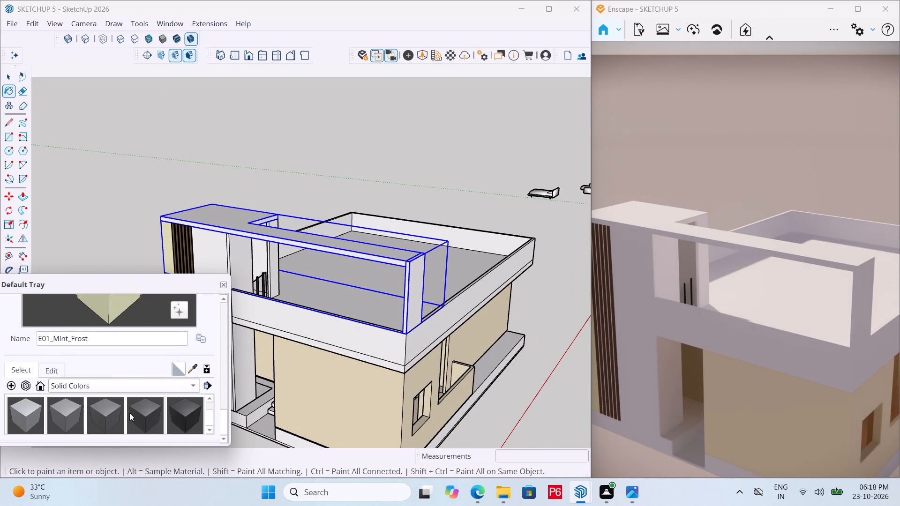
click(61, 412)
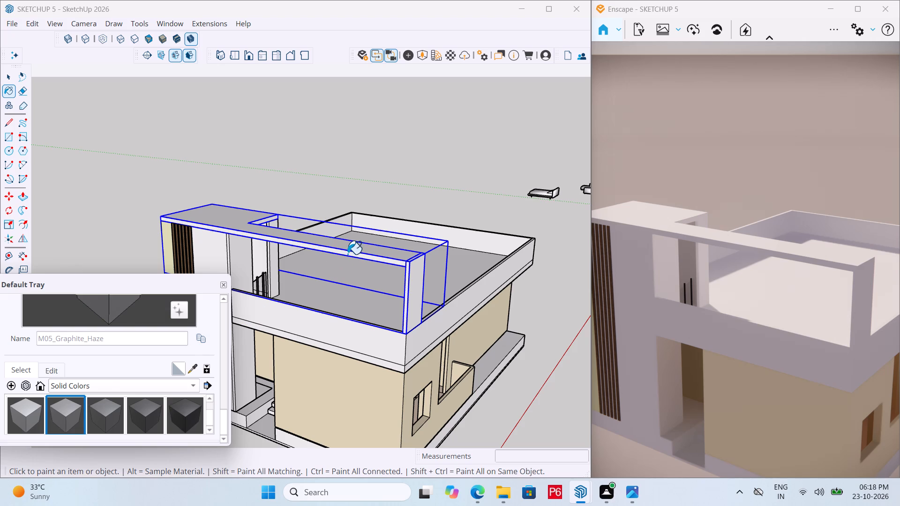
click(351, 250)
scroll(352, 251, down, 5)
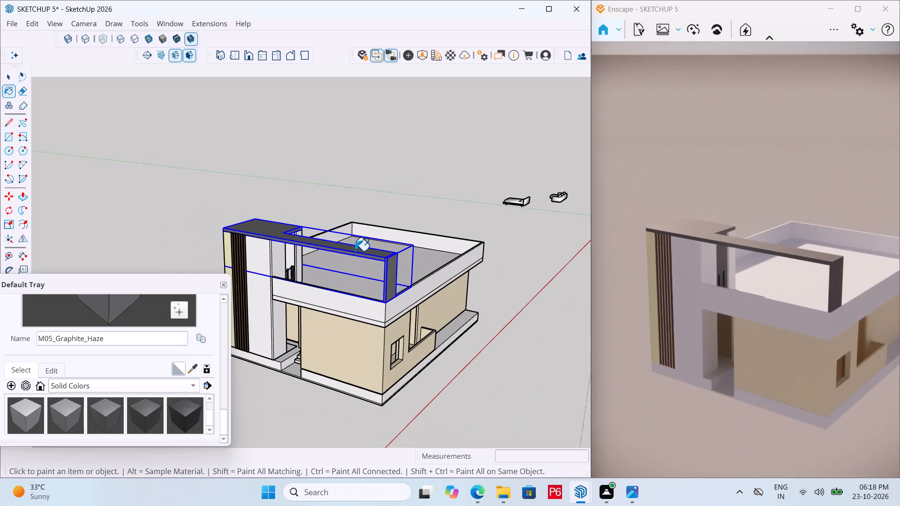
middle_drag(350, 257, 365, 223)
key(space)
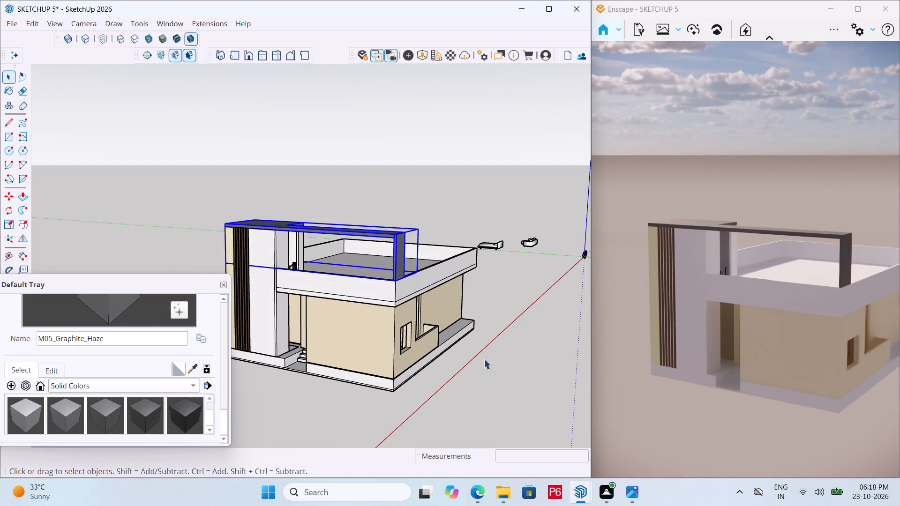
click(484, 359)
click(227, 284)
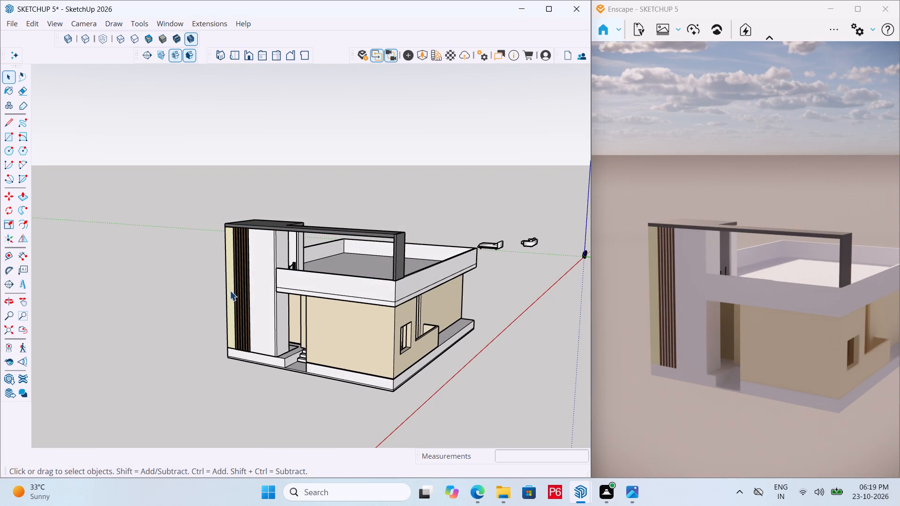
Save the house model with the painted rooftop frame.
key(ctrl+s)
key(ctrl+s)
key(ctrl+s)
key(ctrl+s)
Examine the painted tower and rooftop frame from the front, the entrance corner and the tower's outer side.
middle_drag(270, 327, 372, 307)
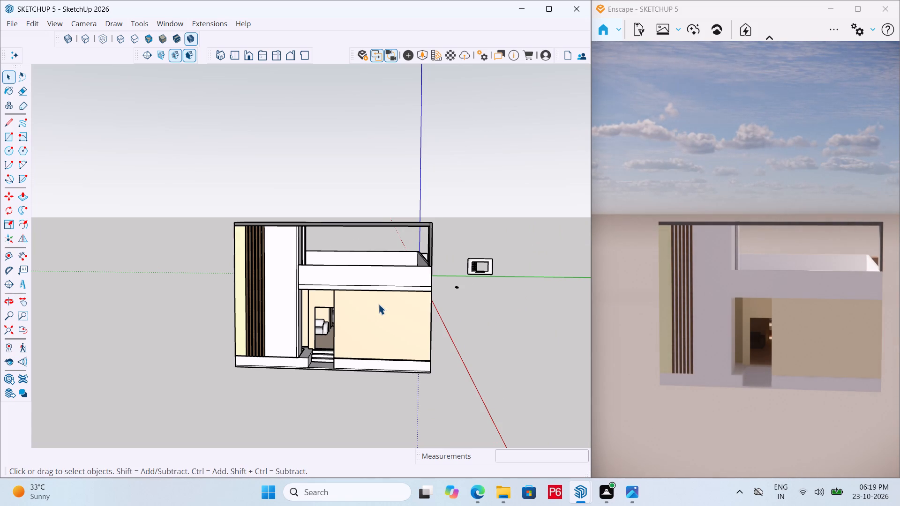
middle_drag(355, 295, 255, 308)
scroll(255, 303, up, 5)
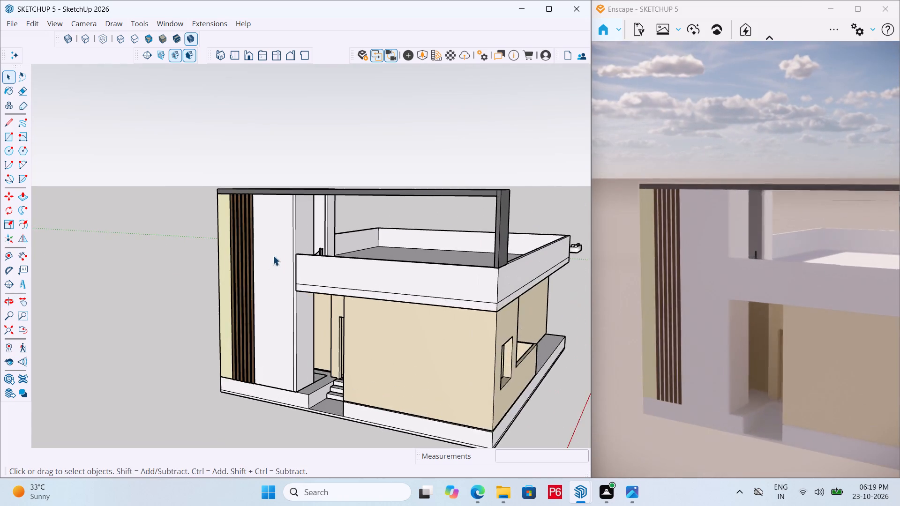
scroll(273, 255, up, 4)
middle_drag(277, 239, 775, 256)
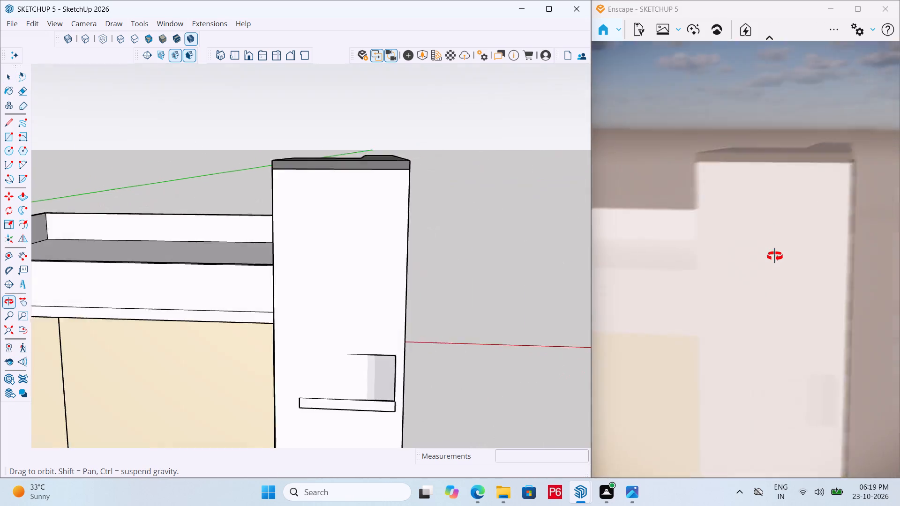
middle_drag(775, 256, 612, 269)
scroll(589, 258, down, 6)
middle_drag(481, 275, 475, 275)
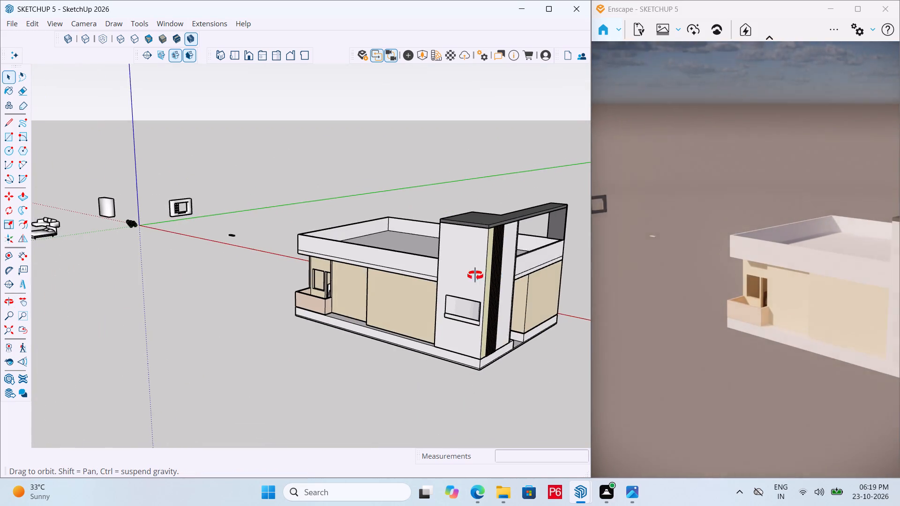
middle_drag(475, 275, 432, 280)
scroll(283, 323, down, 5)
Save the house model again.
key(ctrl+s)
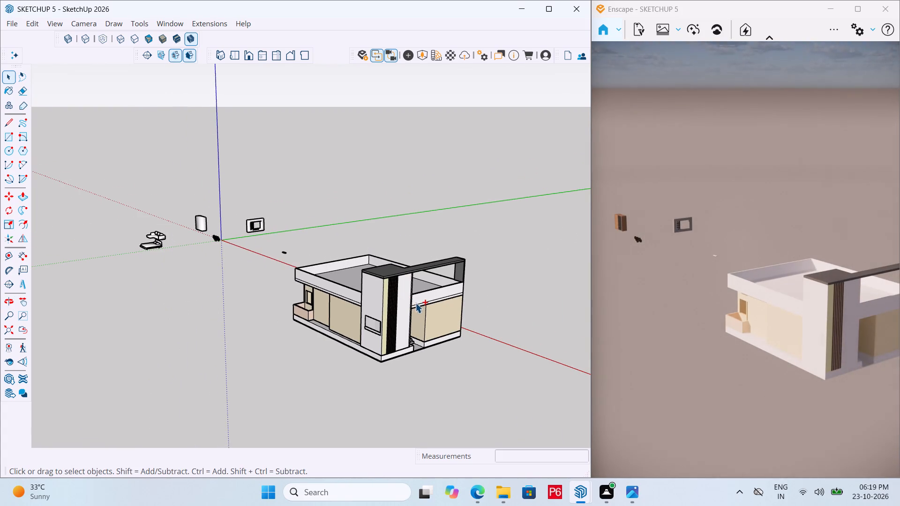
key(ctrl+s)
key(ctrl+s)
key(ctrl+s)
key(ctrl+s)
Examine the house's colours from all around, ending on the stair tower's front and entrance.
middle_drag(401, 300, 611, 250)
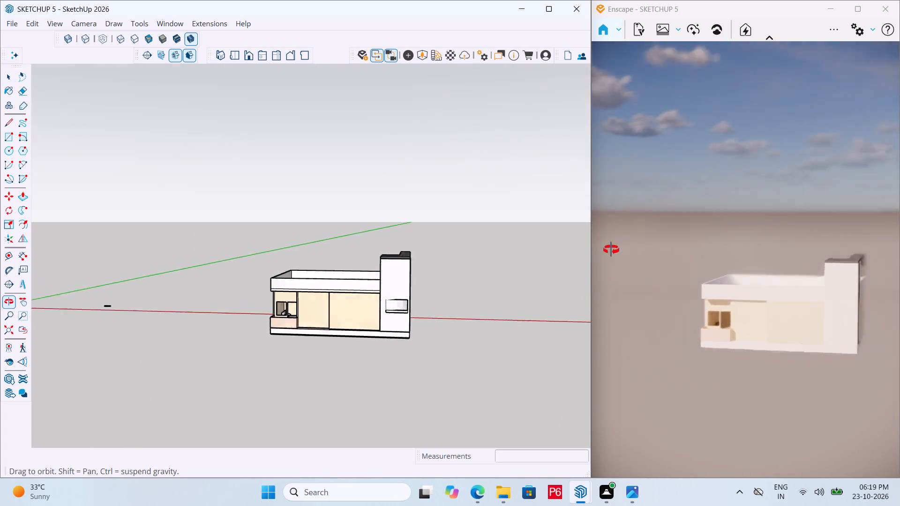
middle_drag(611, 250, 423, 293)
scroll(478, 305, up, 1)
middle_drag(478, 305, 66, 304)
scroll(283, 333, up, 4)
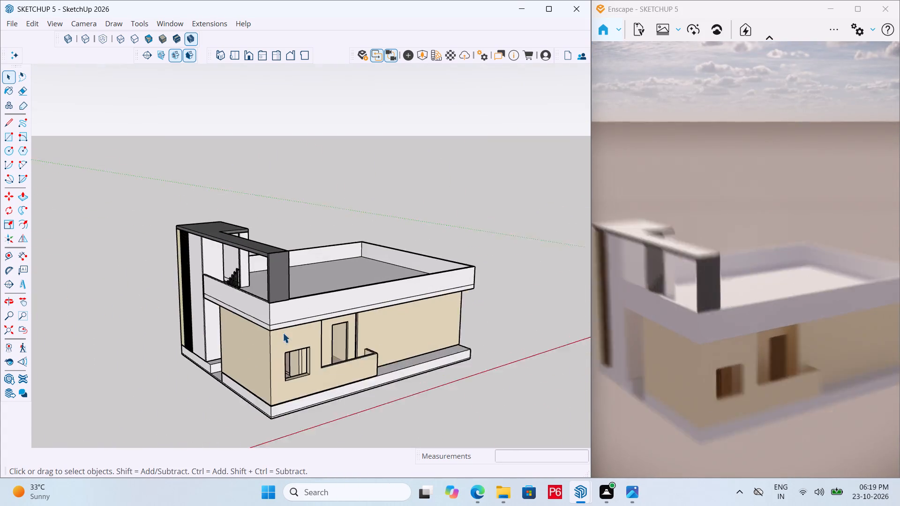
scroll(283, 333, up, 1)
middle_drag(352, 353, 594, 330)
middle_drag(368, 313, 471, 307)
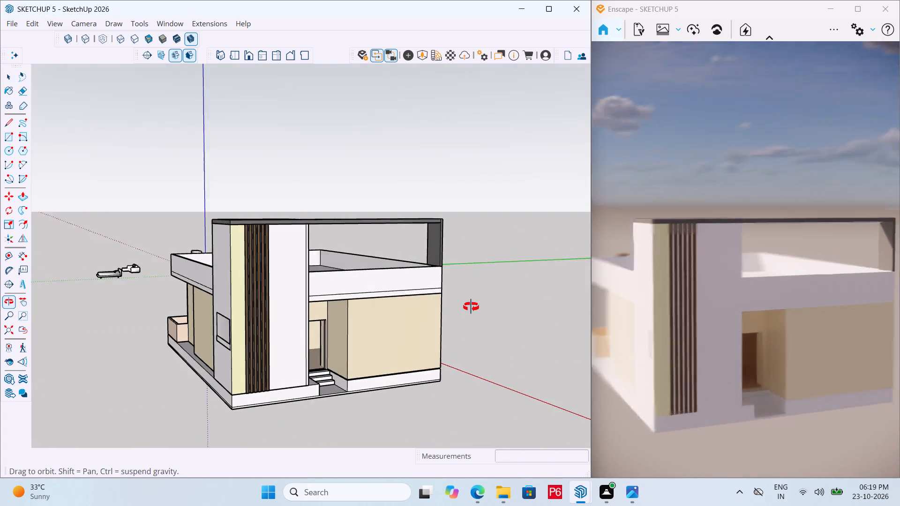
middle_drag(471, 307, 464, 333)
scroll(307, 290, up, 6)
scroll(315, 272, down, 3)
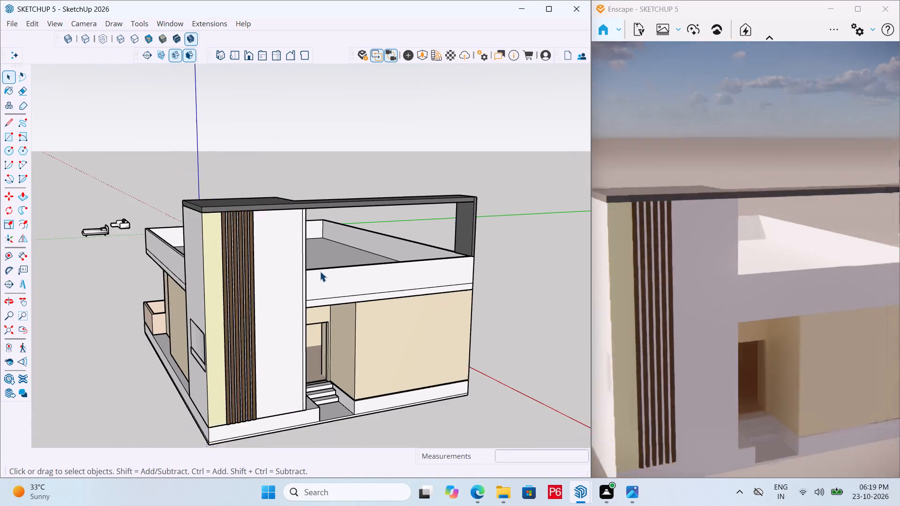
scroll(320, 271, down, 3)
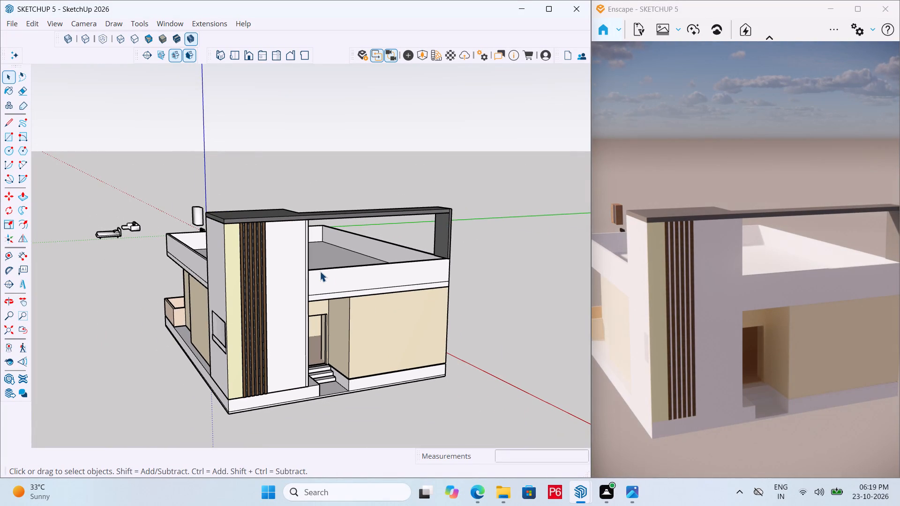
middle_drag(274, 259, 245, 275)
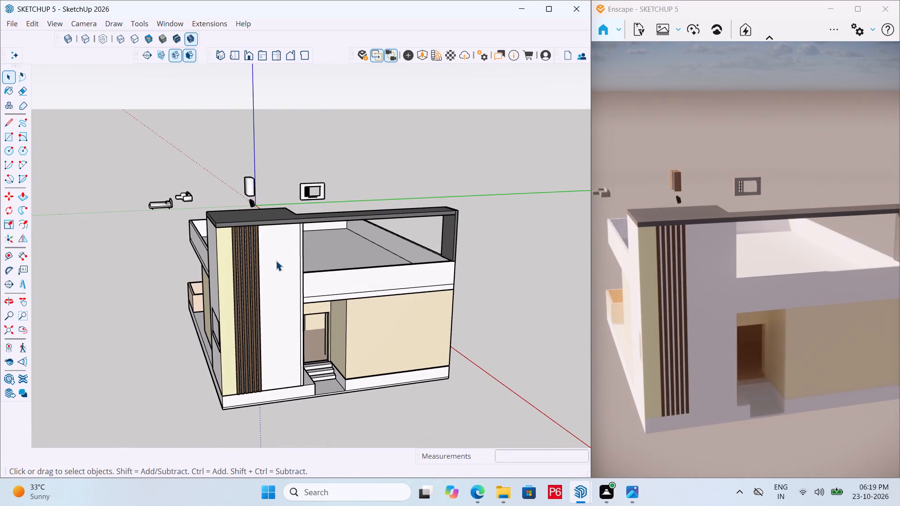
Open the stair tower group for editing and select its white front face beside the plywood strips.
click(279, 258)
click(284, 265)
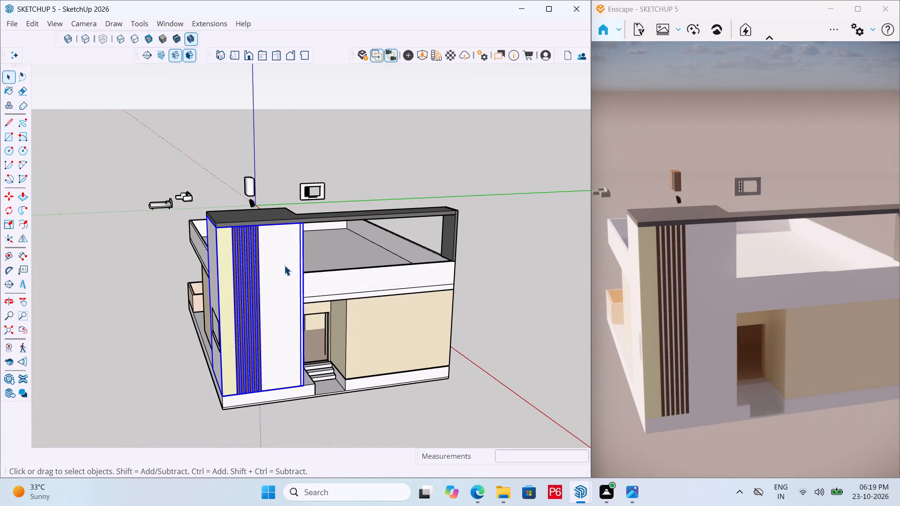
drag(284, 265, 284, 256)
click(281, 231)
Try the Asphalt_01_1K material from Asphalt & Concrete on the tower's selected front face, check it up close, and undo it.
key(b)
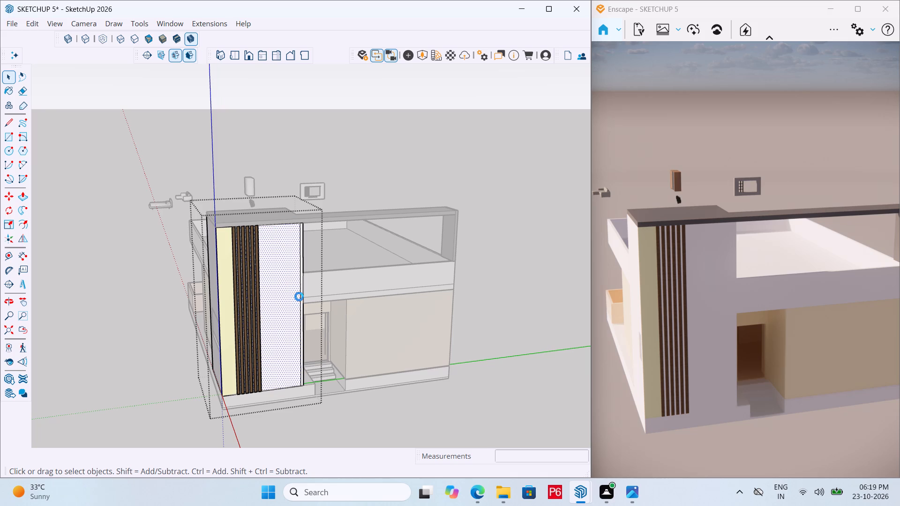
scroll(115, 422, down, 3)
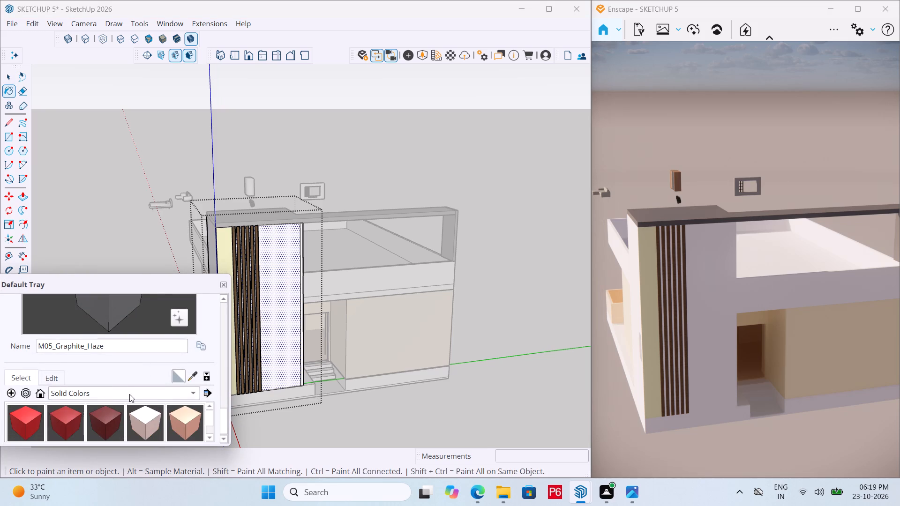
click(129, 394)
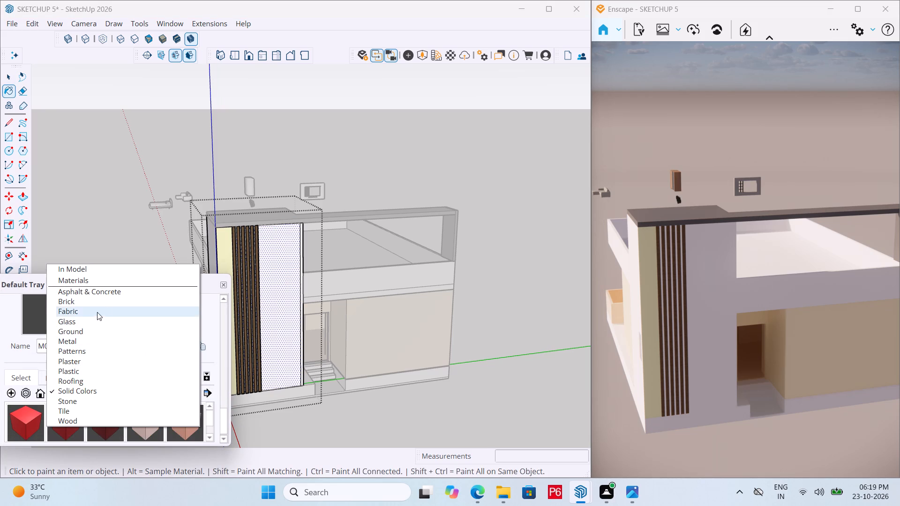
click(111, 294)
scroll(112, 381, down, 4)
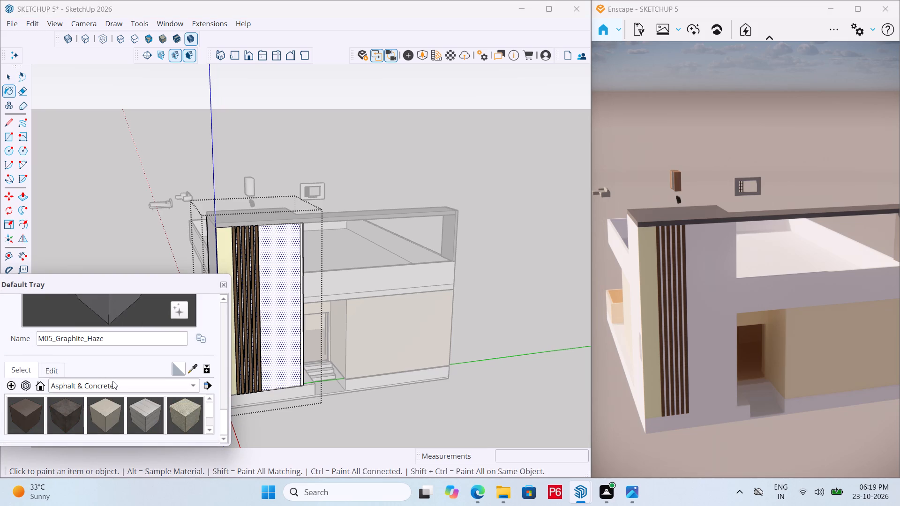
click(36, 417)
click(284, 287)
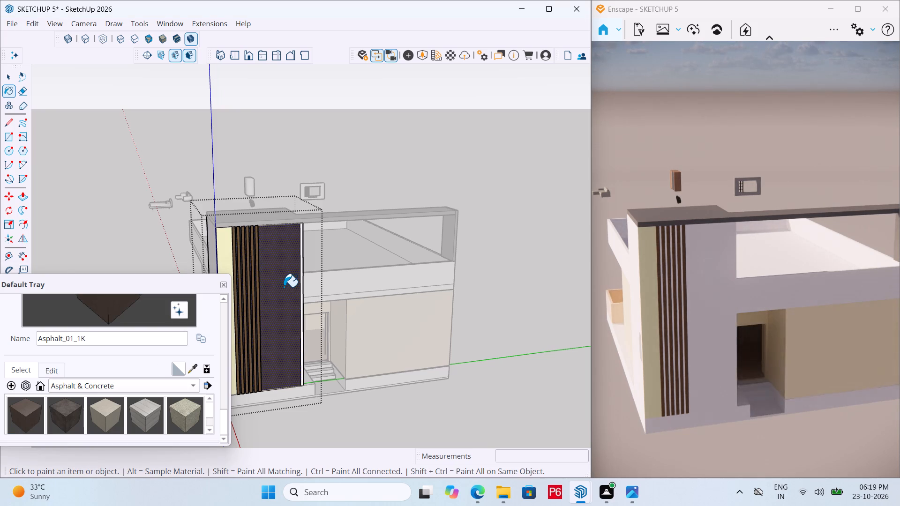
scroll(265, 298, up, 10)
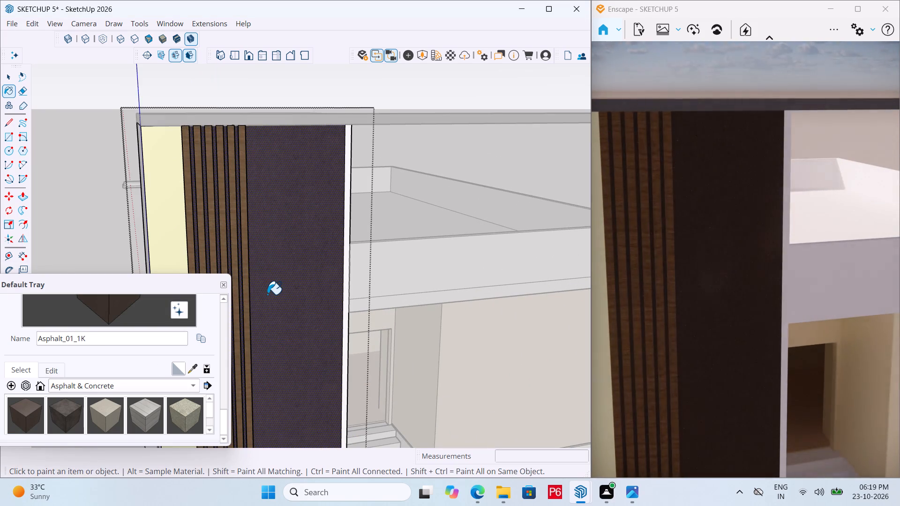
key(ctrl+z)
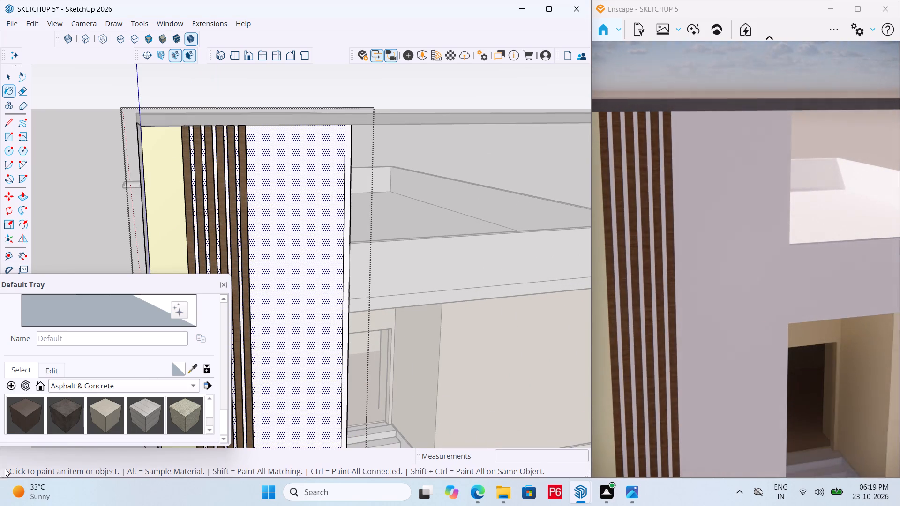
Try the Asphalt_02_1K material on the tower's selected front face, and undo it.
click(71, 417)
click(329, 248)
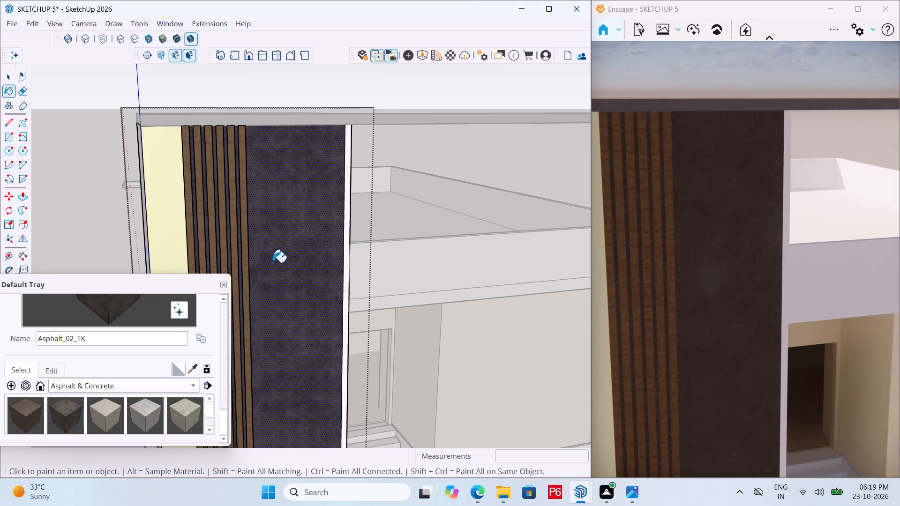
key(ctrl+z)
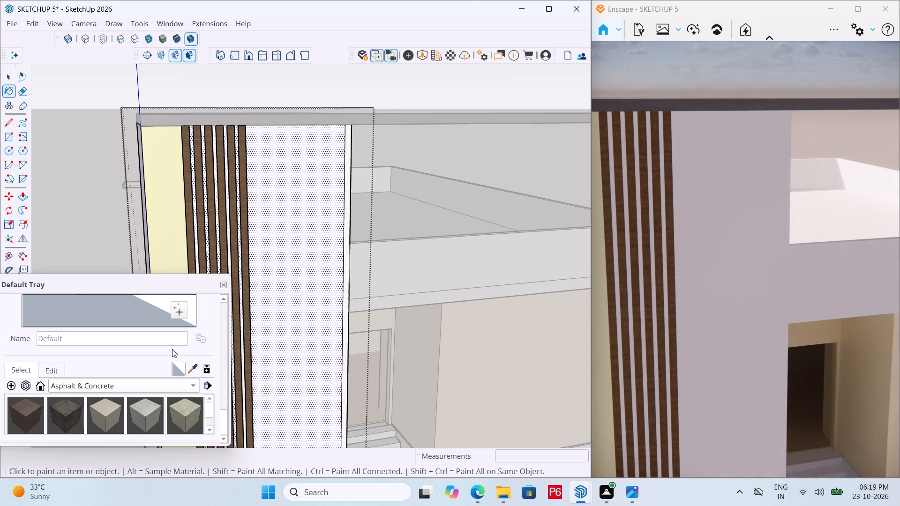
Look through the Asphalt & Concrete, Brick, Fabric, Glass, Ground, Metal and Plastic material collections for a wall finish, ending in Plaster.
scroll(154, 370, down, 4)
scroll(153, 432, down, 3)
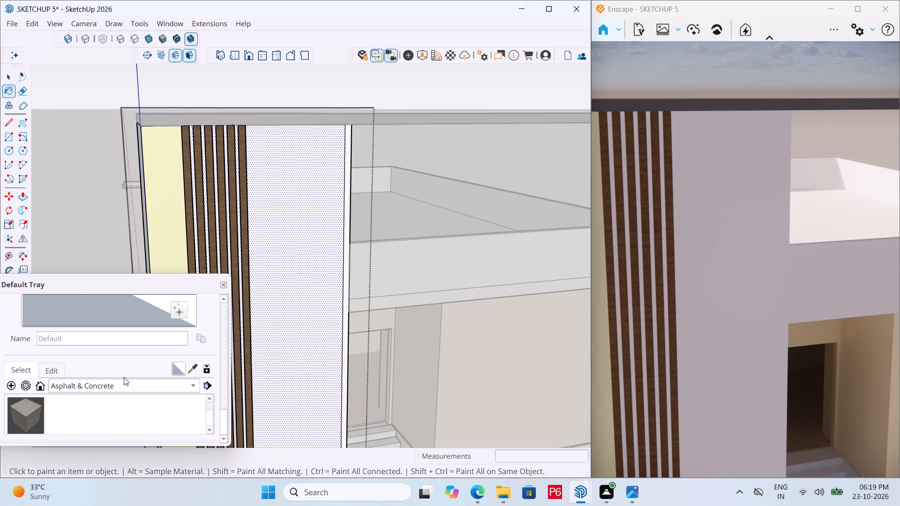
click(124, 377)
click(117, 389)
click(96, 381)
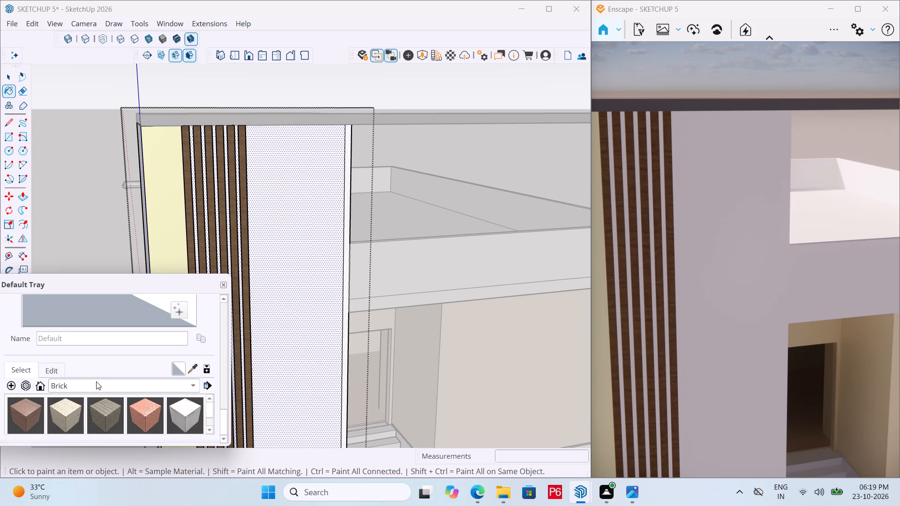
scroll(98, 400, down, 3)
scroll(75, 411, up, 1)
click(123, 391)
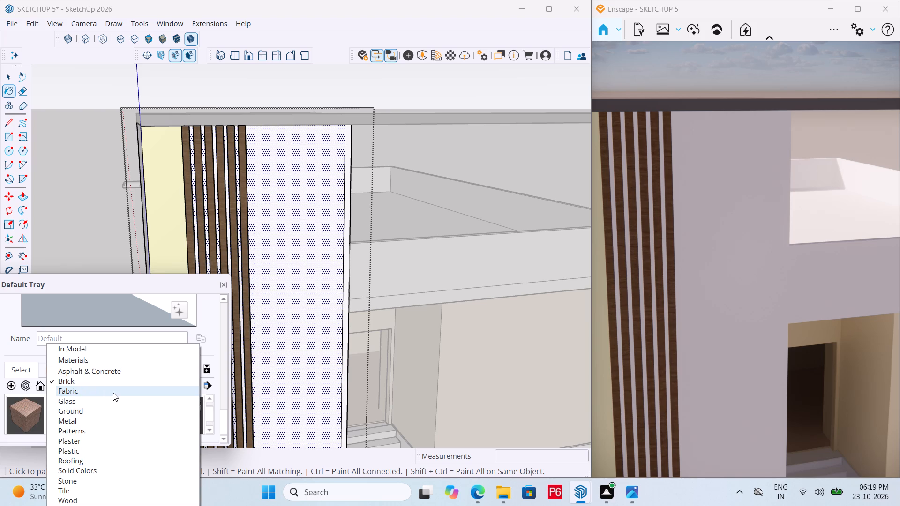
click(113, 393)
click(112, 389)
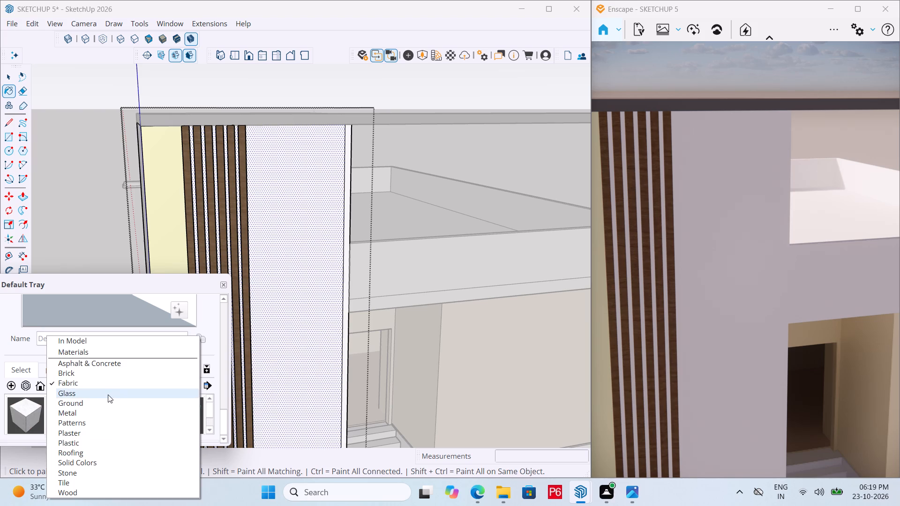
click(107, 396)
click(107, 394)
click(107, 391)
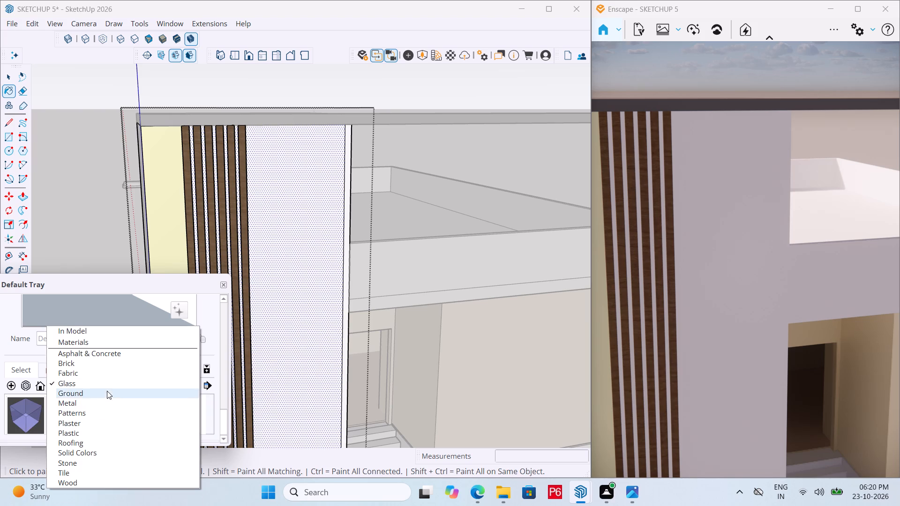
click(99, 397)
click(107, 389)
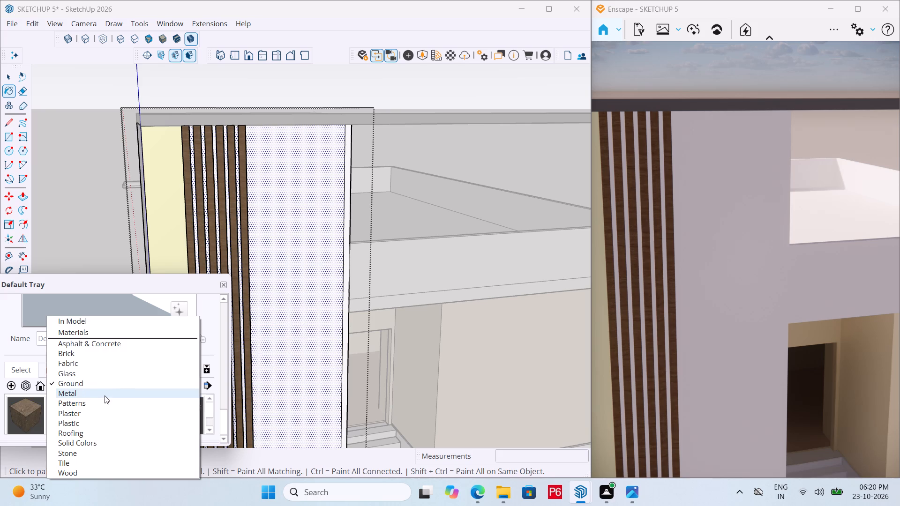
click(104, 396)
click(108, 390)
click(107, 392)
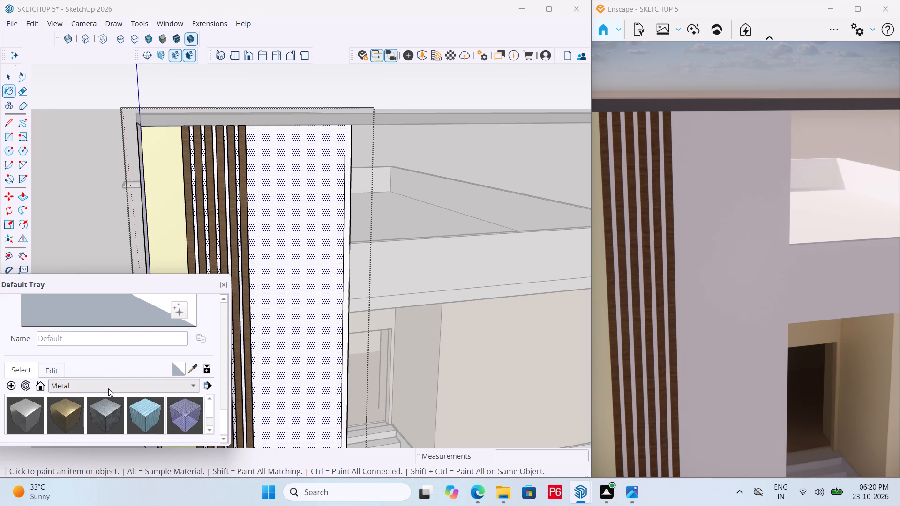
click(108, 388)
click(105, 392)
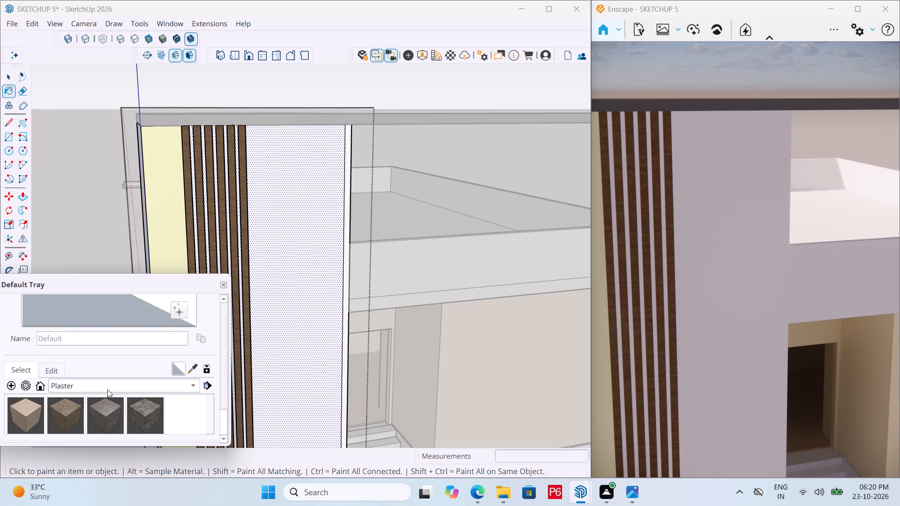
double_click(110, 387)
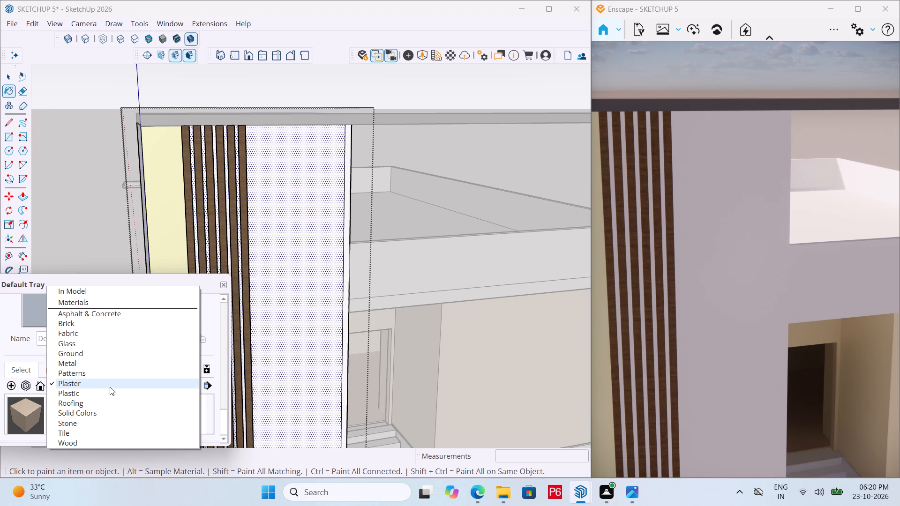
click(106, 393)
click(110, 386)
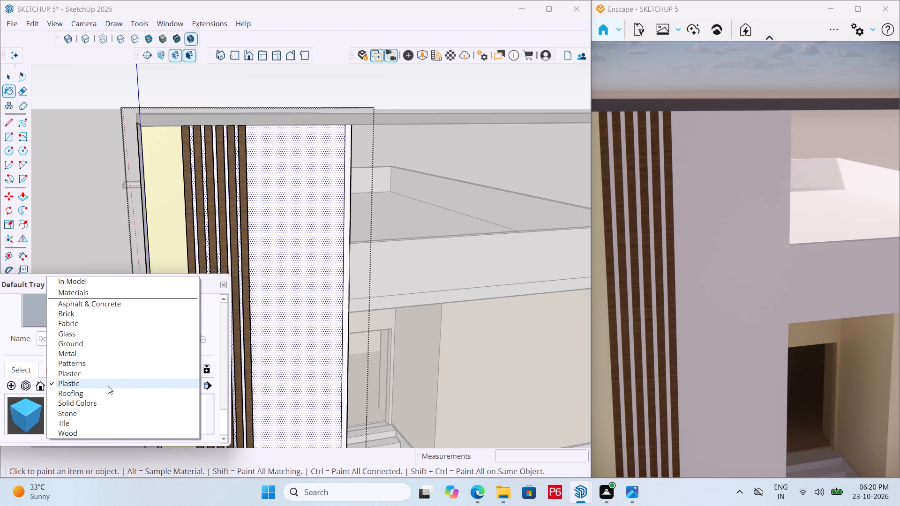
click(118, 374)
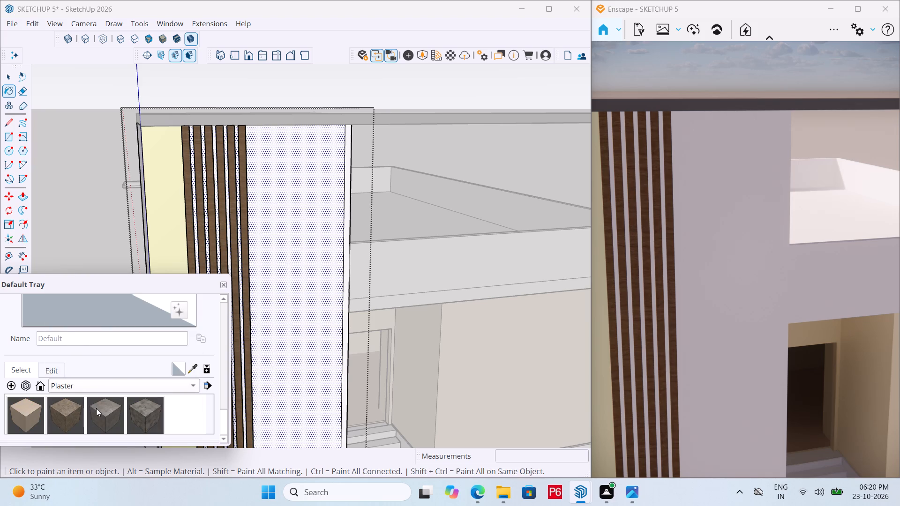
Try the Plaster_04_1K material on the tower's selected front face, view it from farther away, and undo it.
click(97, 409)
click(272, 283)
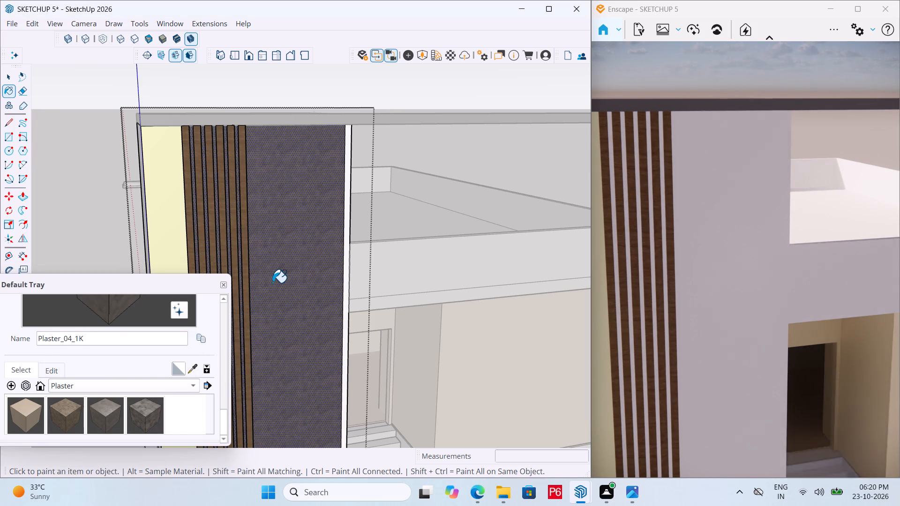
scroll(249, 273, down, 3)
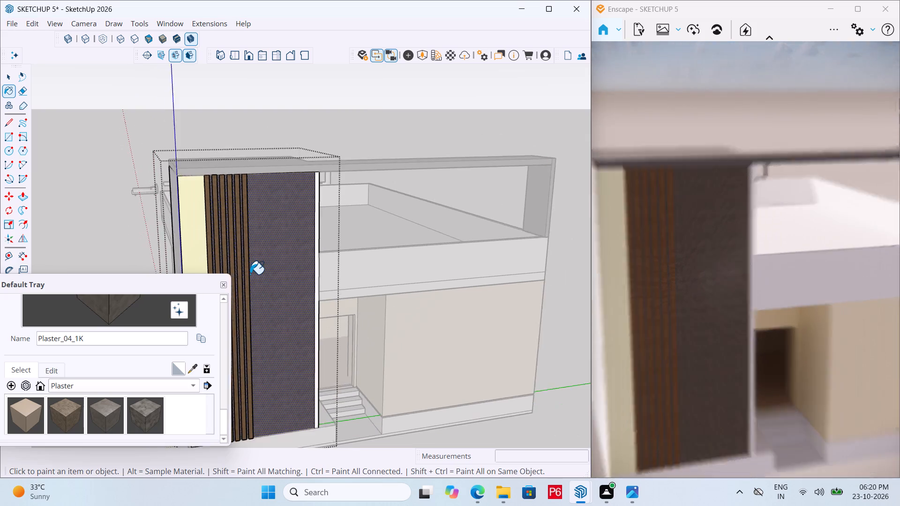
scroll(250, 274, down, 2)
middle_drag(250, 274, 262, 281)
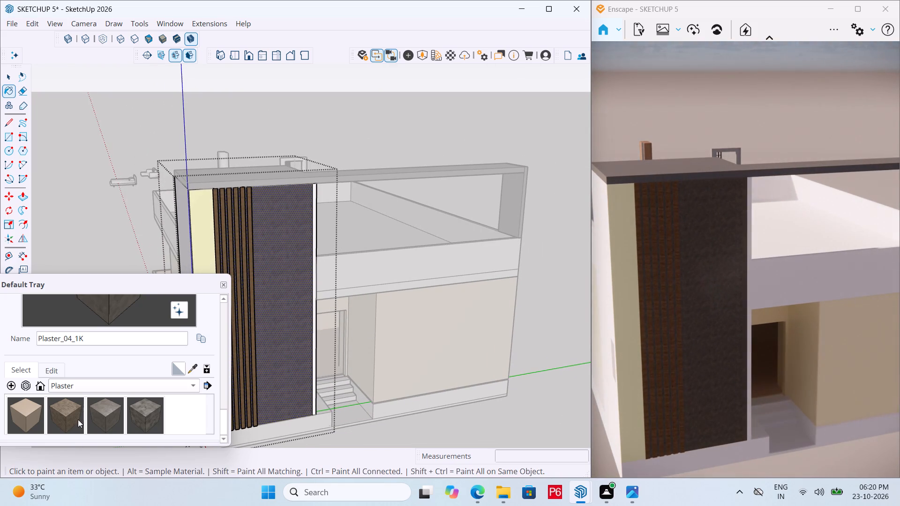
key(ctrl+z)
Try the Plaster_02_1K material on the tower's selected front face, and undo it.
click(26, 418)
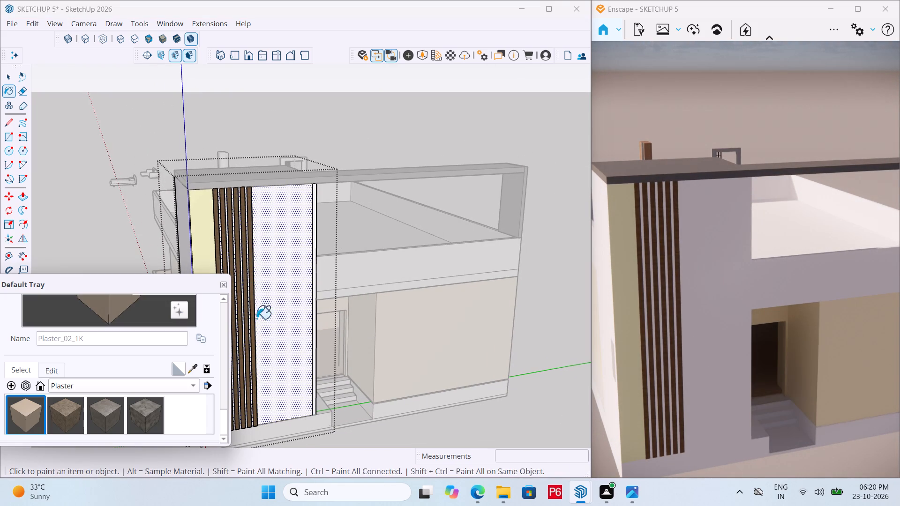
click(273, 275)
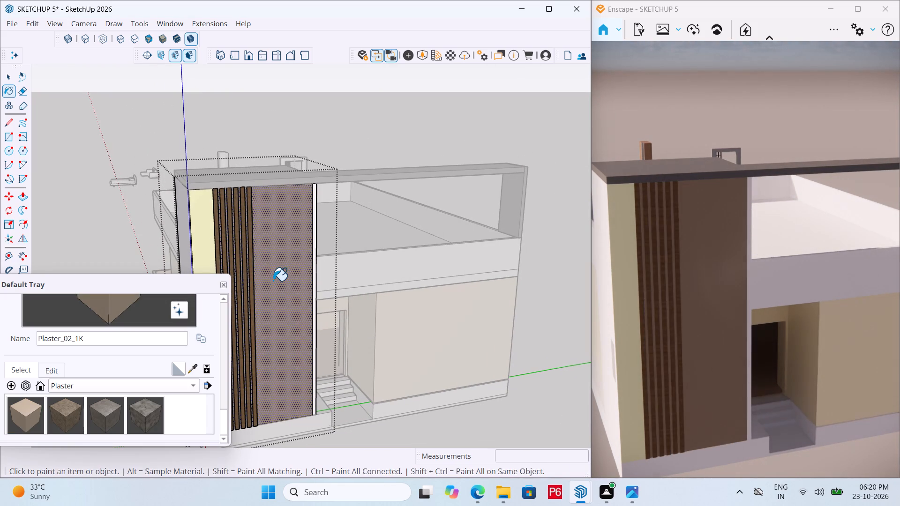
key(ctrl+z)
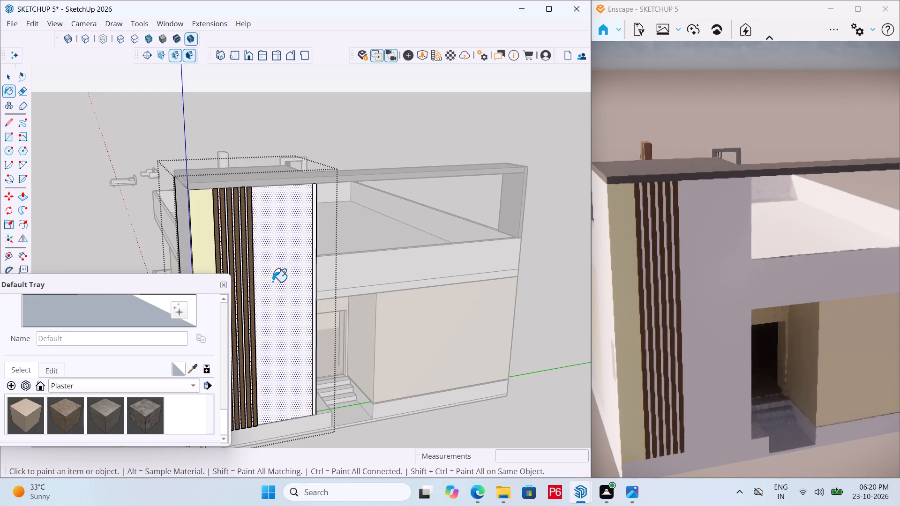
Paint the tower's selected front face with Plaster_06_1K and close the tower group.
click(147, 422)
click(285, 272)
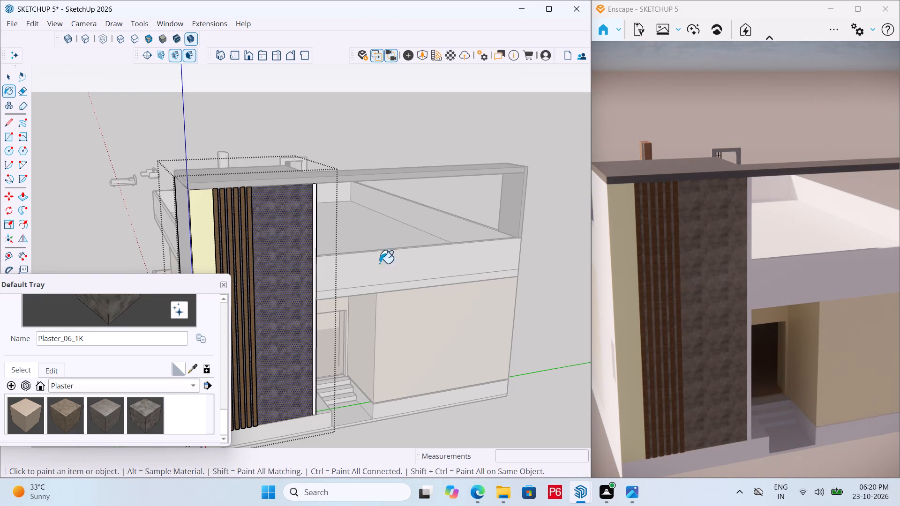
scroll(275, 258, up, 20)
scroll(275, 258, up, 4)
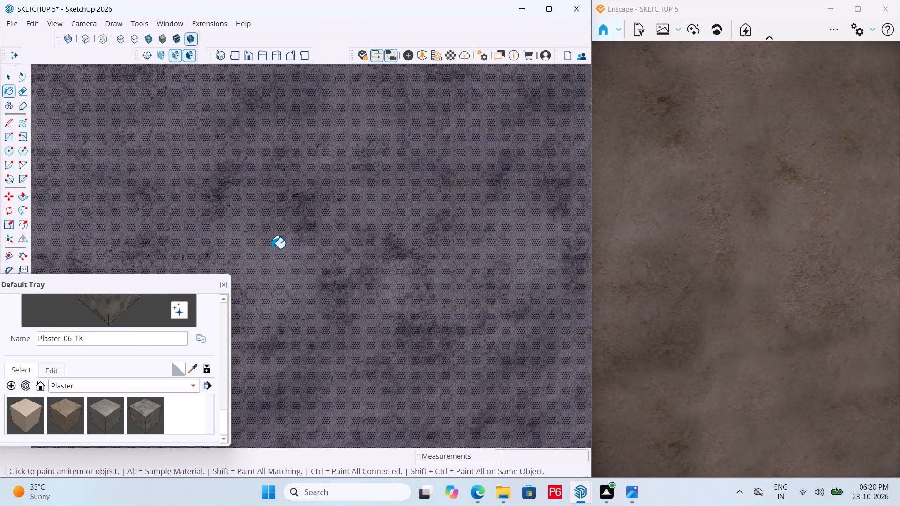
scroll(271, 248, down, 20)
scroll(272, 252, down, 10)
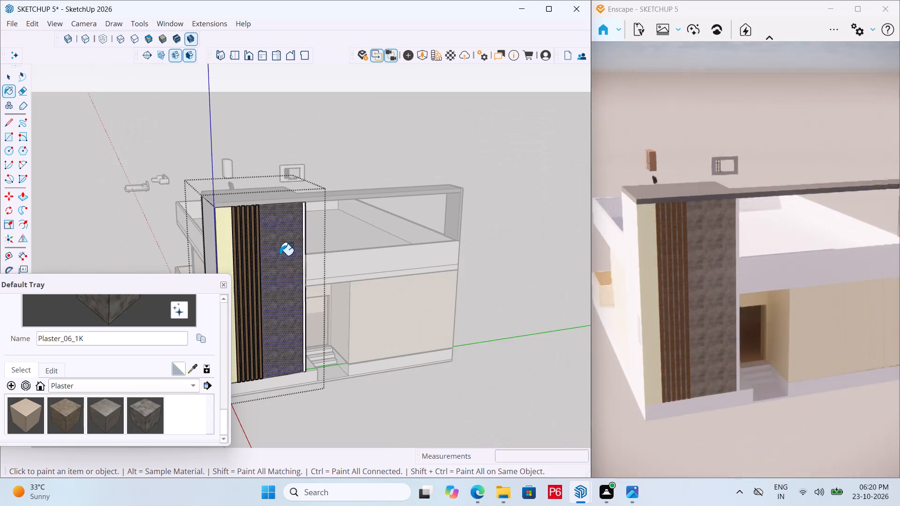
middle_drag(279, 256, 232, 241)
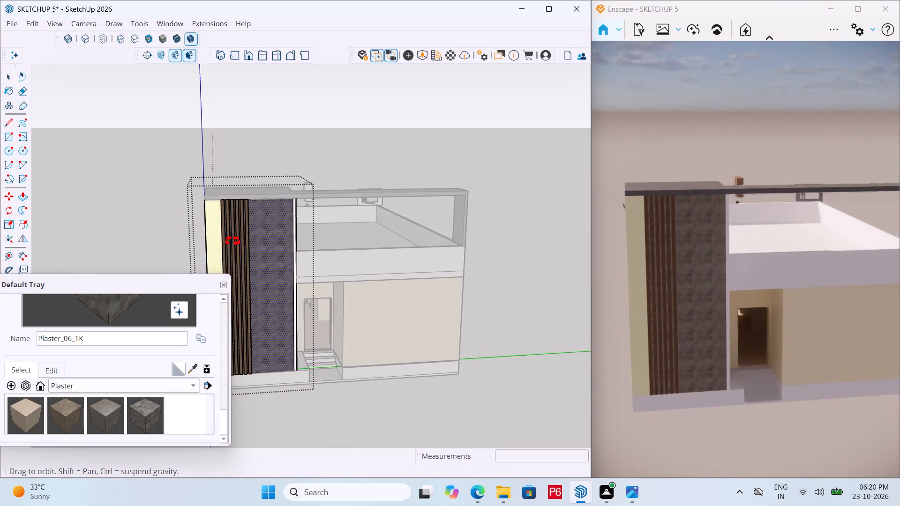
middle_drag(232, 241, 177, 237)
key(space)
click(296, 395)
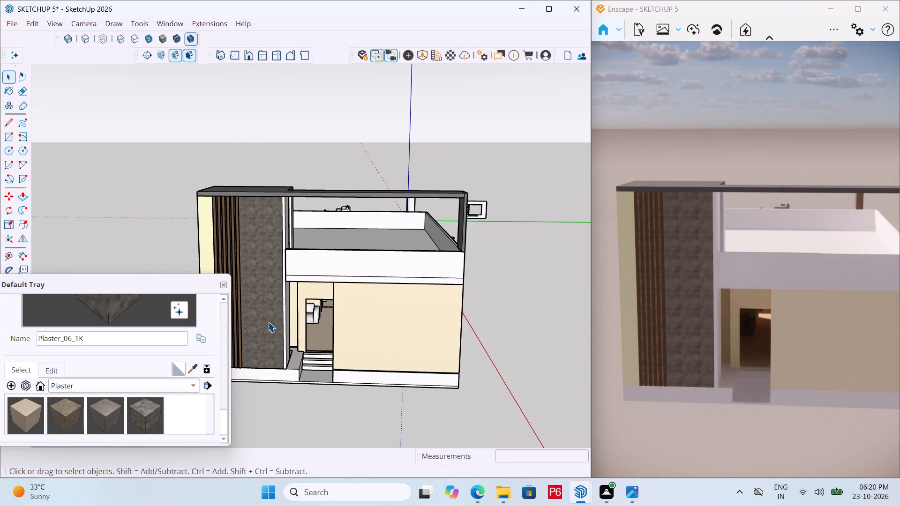
Paint the narrow white face beside the stair tower's textured front with Plaster_06_1K and close the tower group.
scroll(268, 320, up, 15)
middle_drag(301, 289, 262, 287)
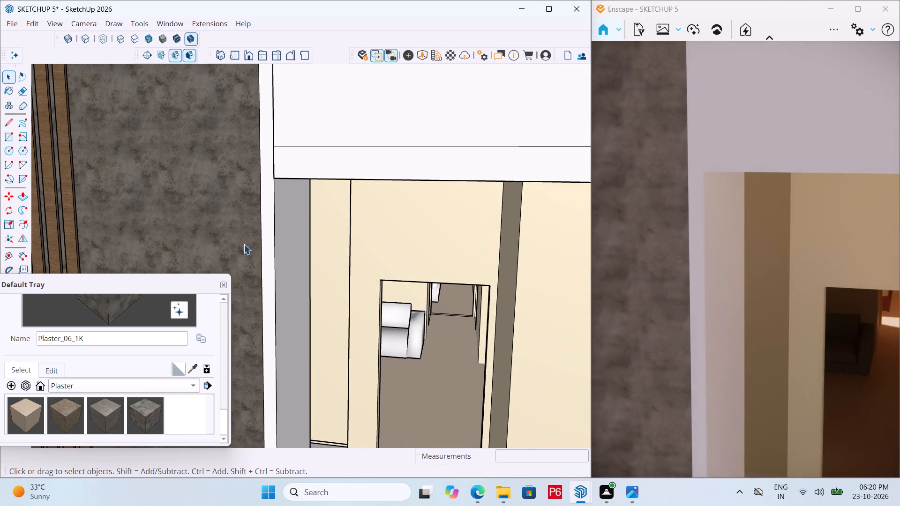
click(268, 248)
click(269, 244)
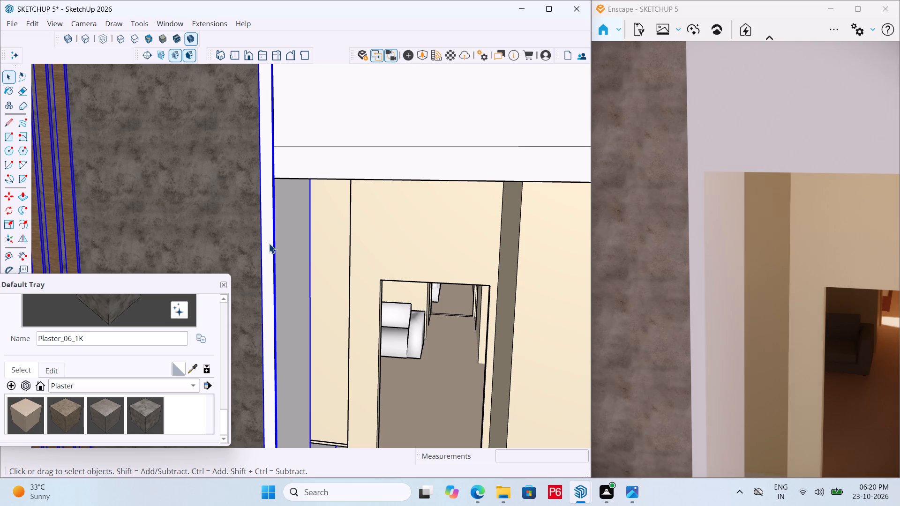
click(270, 240)
double_click(270, 224)
click(268, 221)
click(268, 220)
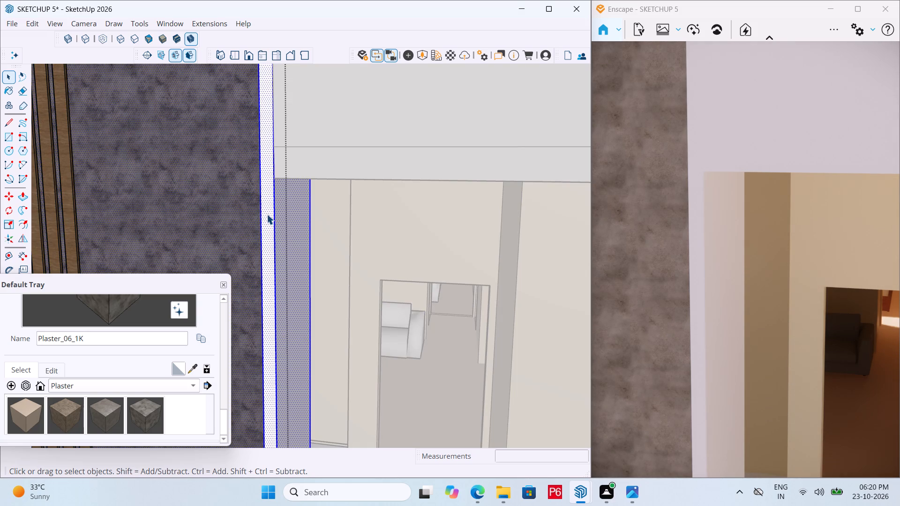
double_click(267, 212)
key(b)
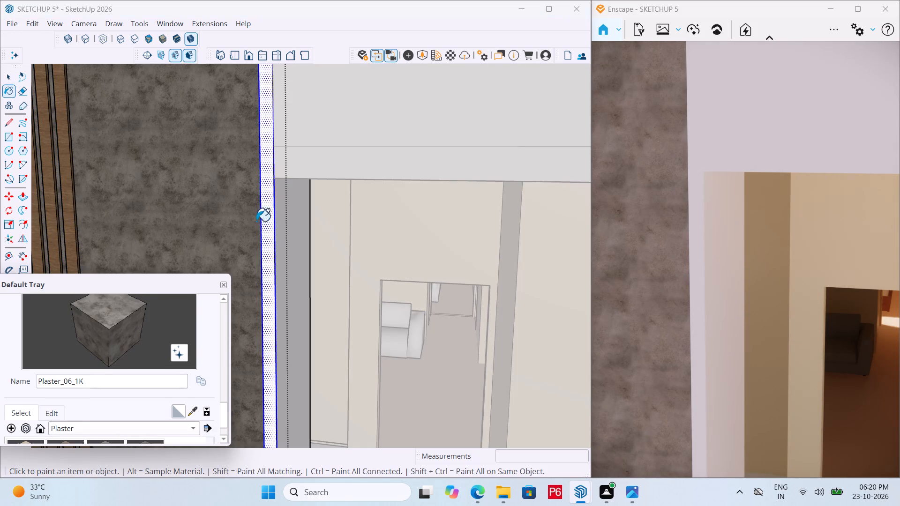
click(271, 214)
scroll(271, 214, down, 11)
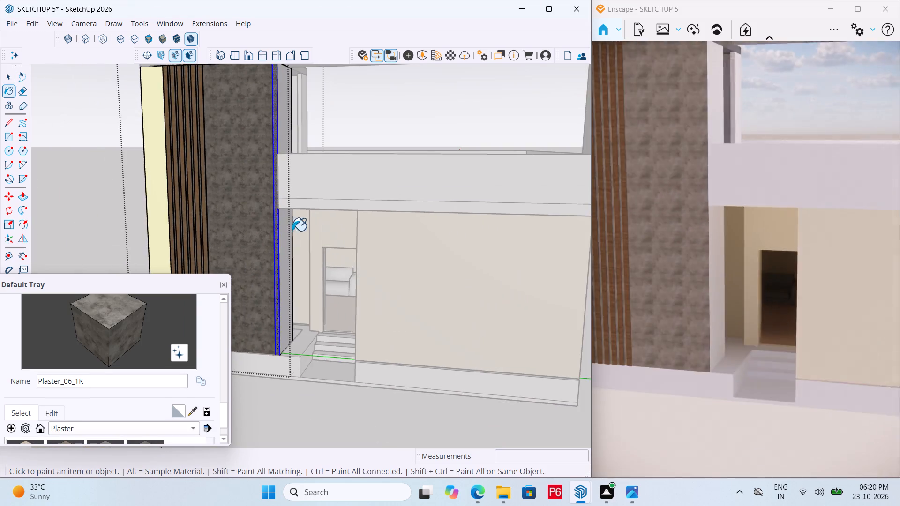
scroll(305, 230, down, 5)
key(space)
click(292, 362)
Save the model.
key(ctrl+s)
key(ctrl+s)
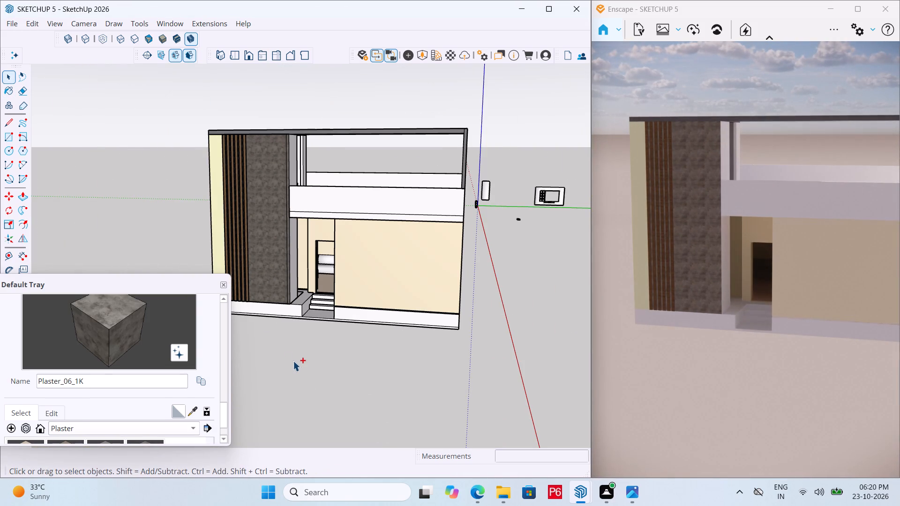
key(ctrl+s)
key(ctrl+s)
key(ctrl+s)
key(ctrl+s)
key(ctrl+s)
key(ctrl+s)
Examine the house's front and side elevations from several angles to check the tower's finishes.
middle_drag(323, 273, 292, 264)
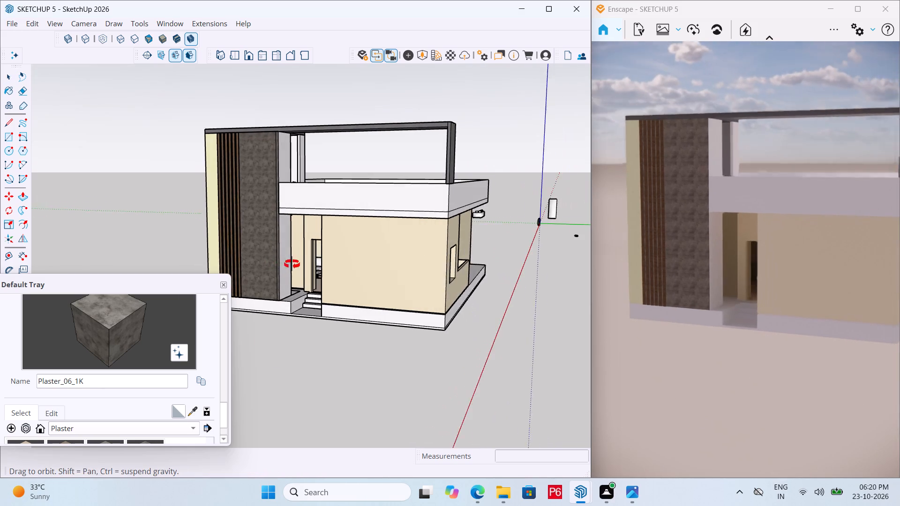
middle_drag(292, 264, 297, 266)
scroll(263, 246, up, 1)
click(519, 306)
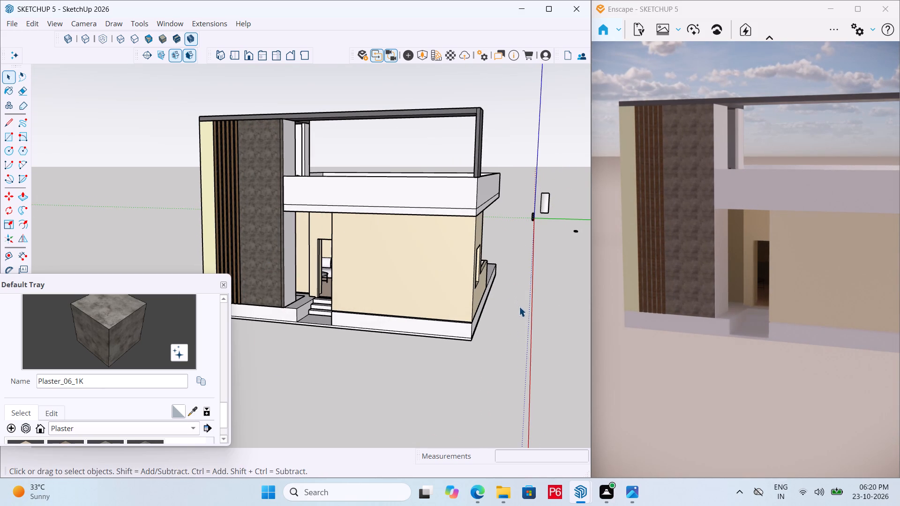
middle_drag(428, 226, 393, 247)
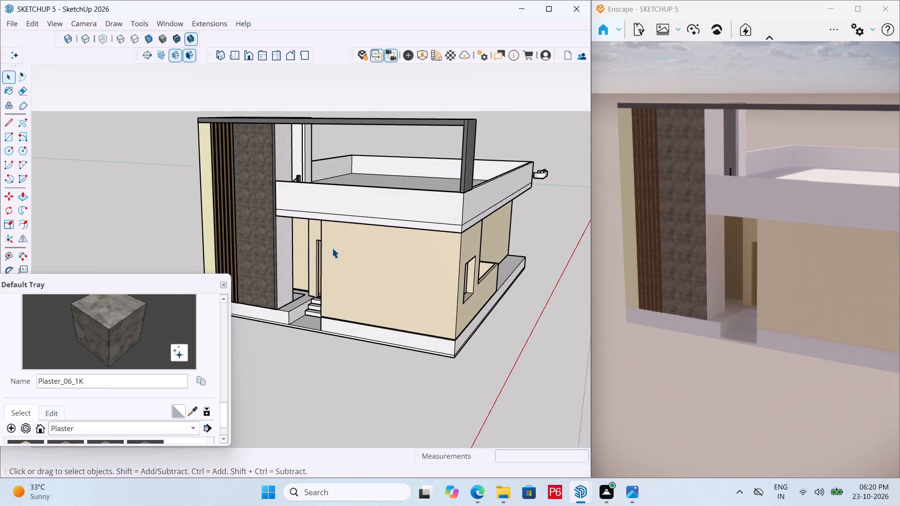
middle_drag(405, 219, 393, 199)
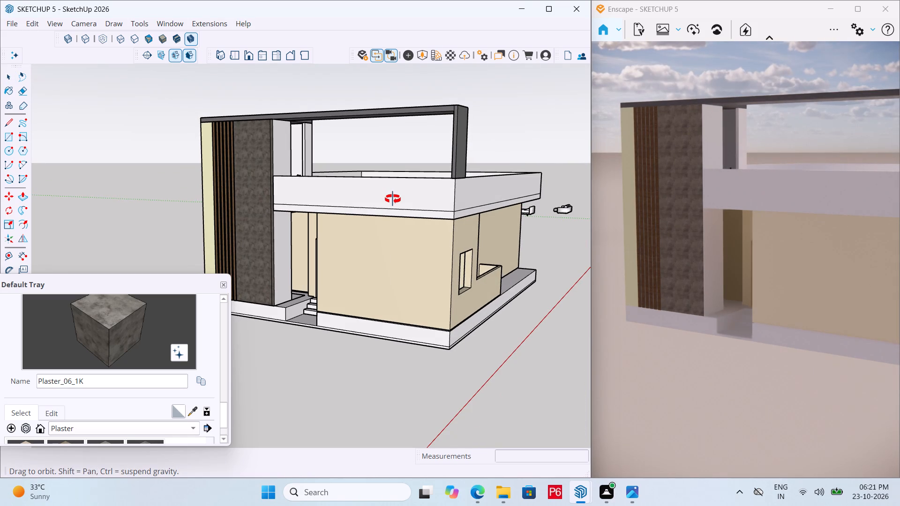
middle_drag(393, 199, 403, 198)
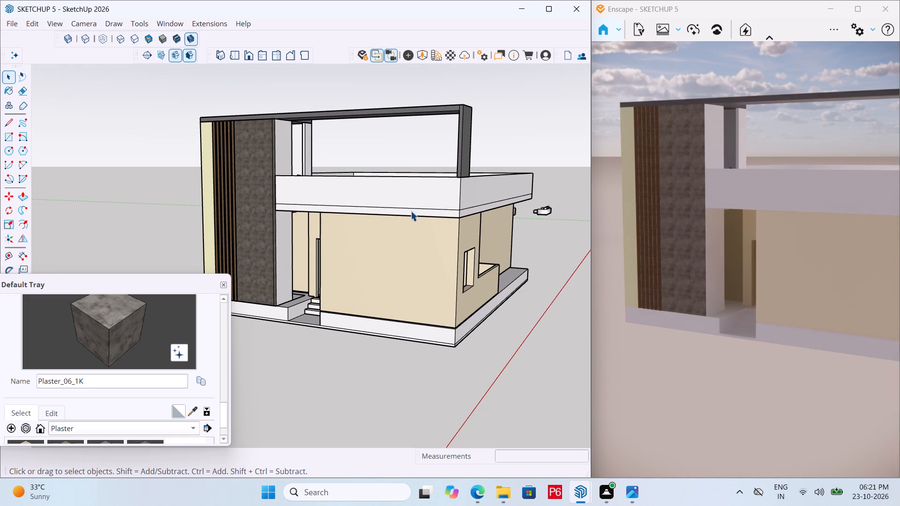
middle_drag(393, 251, 404, 270)
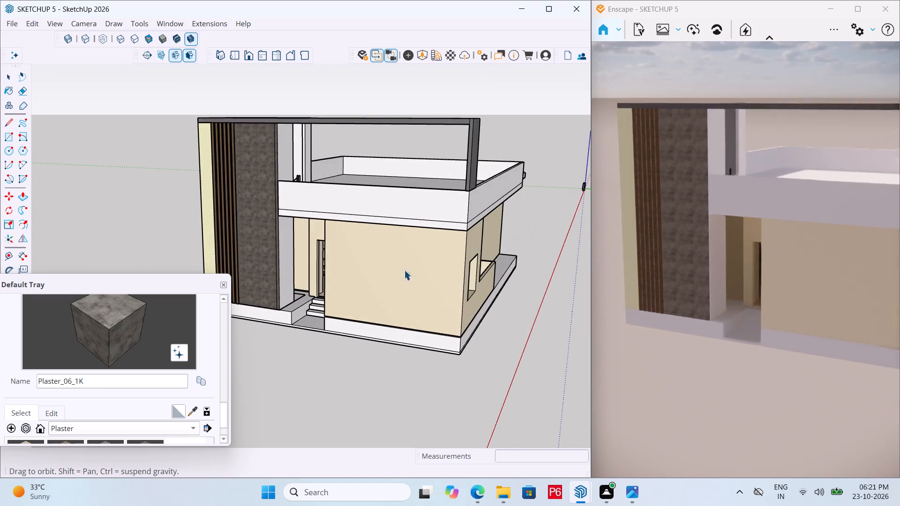
middle_drag(404, 270, 406, 271)
scroll(466, 210, down, 6)
middle_drag(451, 219, 396, 203)
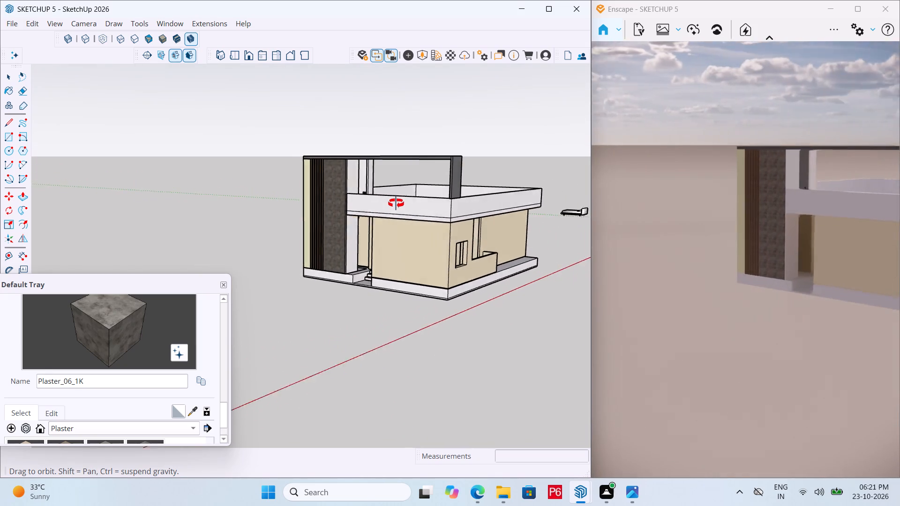
middle_drag(396, 203, 433, 205)
Inside the tower group, draw a line at terrace floor level across the rear end face of its thin side wall.
scroll(452, 212, up, 2)
middle_drag(429, 305, 547, 305)
scroll(395, 276, up, 6)
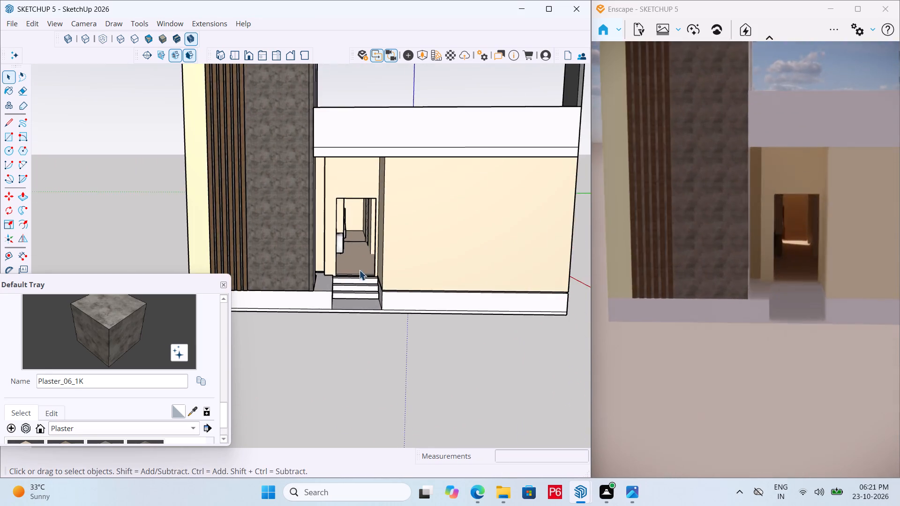
middle_drag(334, 292, 315, 396)
scroll(337, 313, up, 1)
middle_drag(337, 313, 171, 286)
scroll(241, 235, up, 3)
middle_drag(331, 181, 194, 324)
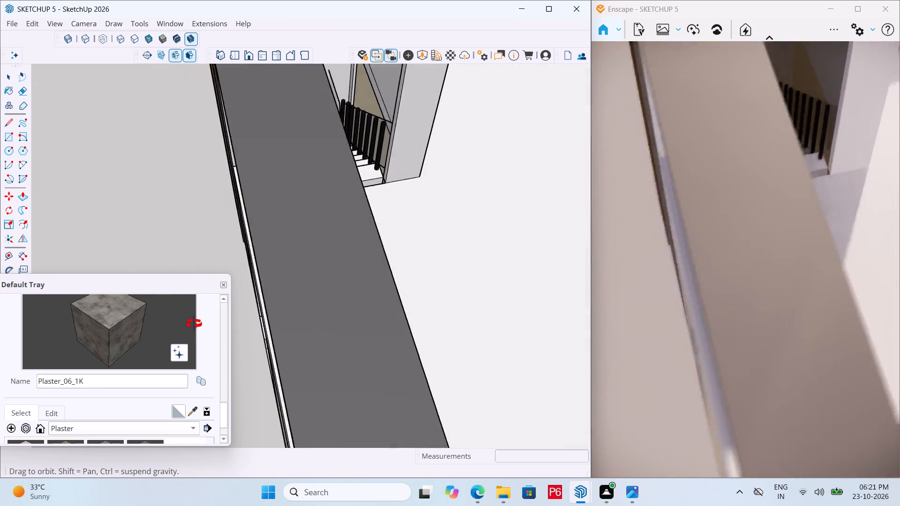
middle_drag(194, 324, 311, 157)
scroll(316, 152, up, 5)
scroll(354, 105, up, 6)
scroll(353, 180, down, 3)
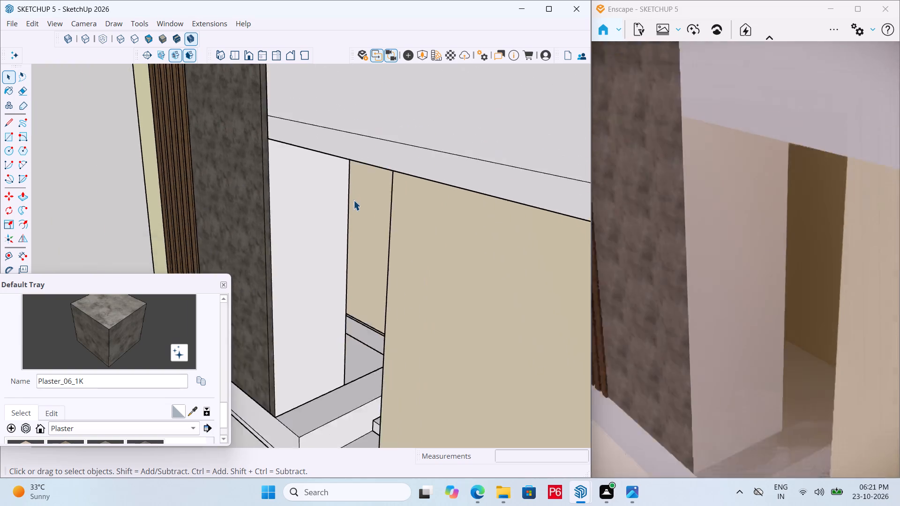
scroll(353, 200, down, 10)
middle_drag(341, 189, 91, 229)
scroll(355, 60, up, 8)
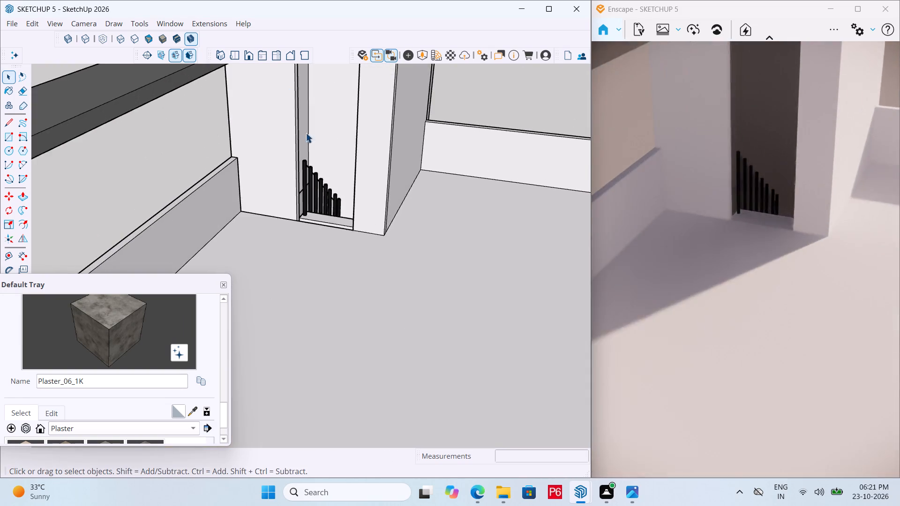
scroll(306, 133, up, 4)
middle_drag(292, 129, 182, 123)
scroll(261, 206, up, 6)
scroll(255, 246, up, 2)
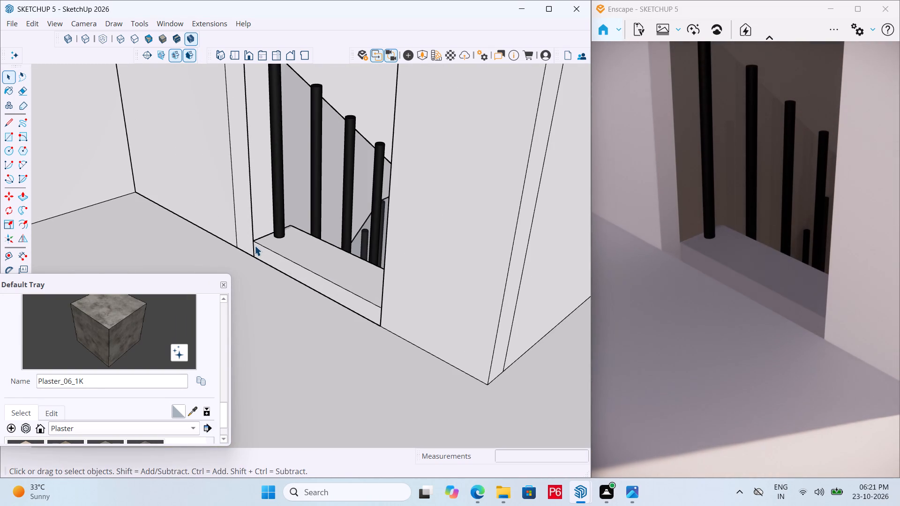
key(space)
click(240, 205)
double_click(242, 186)
click(241, 173)
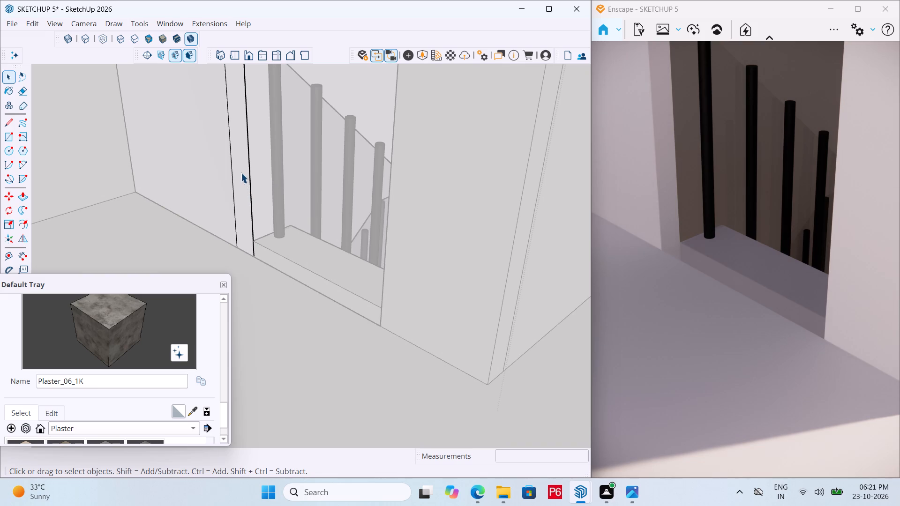
key(l)
drag(239, 250, 248, 245)
click(256, 239)
key(space)
Push the lower part of the tower side wall's end face 3' to open the wall between the entrance and staircase.
middle_drag(241, 258, 377, 189)
scroll(241, 258, down, 1)
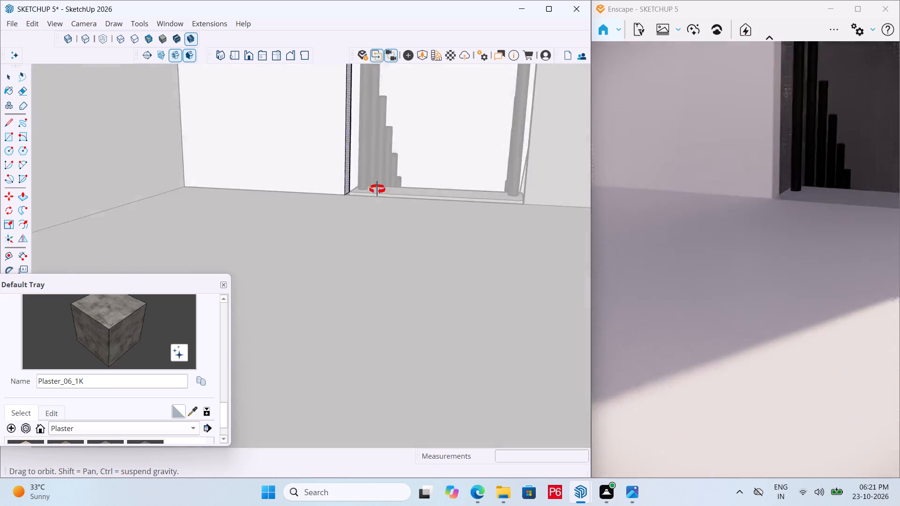
middle_drag(377, 189, 540, 133)
scroll(458, 212, up, 7)
middle_drag(447, 217, 436, 218)
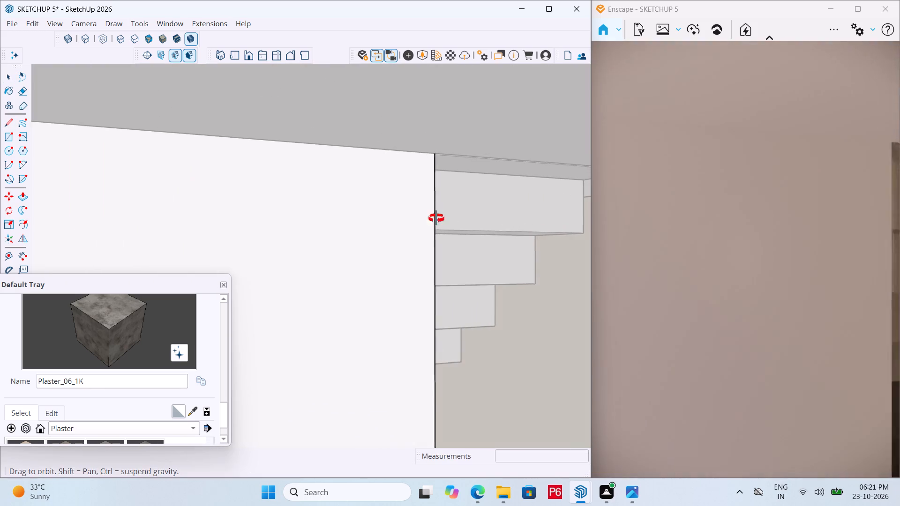
middle_drag(436, 218, 346, 228)
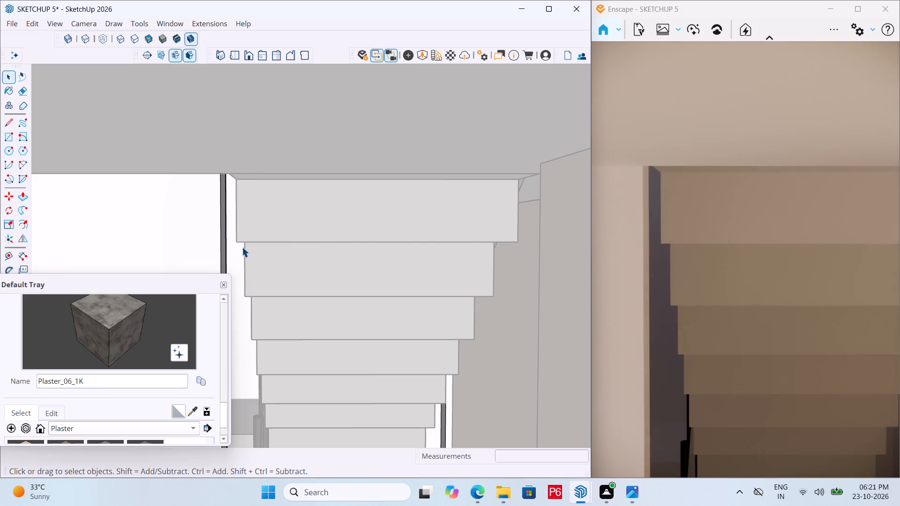
click(224, 245)
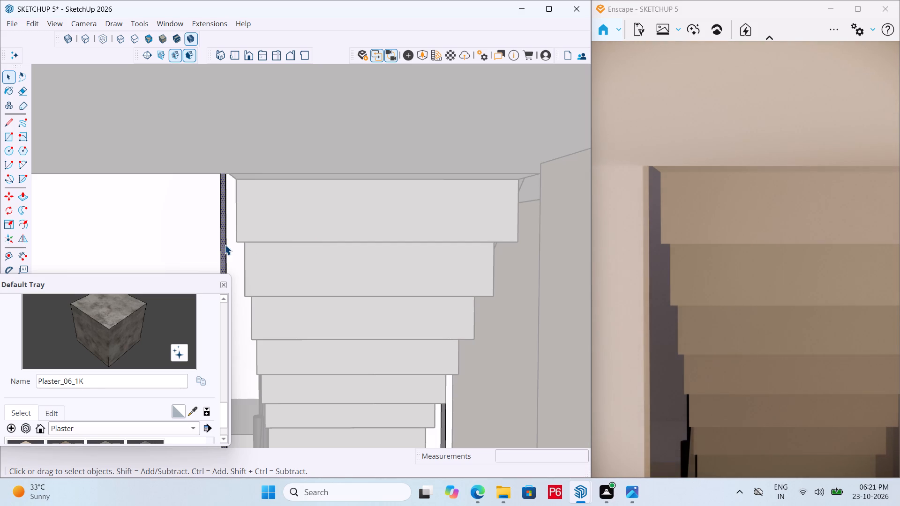
key(p)
click(225, 245)
scroll(185, 224, down, 7)
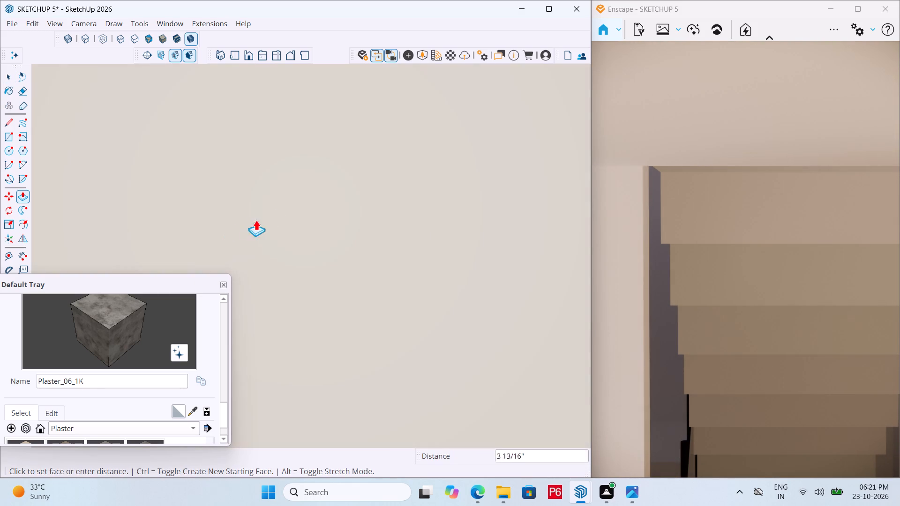
middle_drag(262, 220, 573, 191)
scroll(264, 220, down, 1)
scroll(607, 181, down, 14)
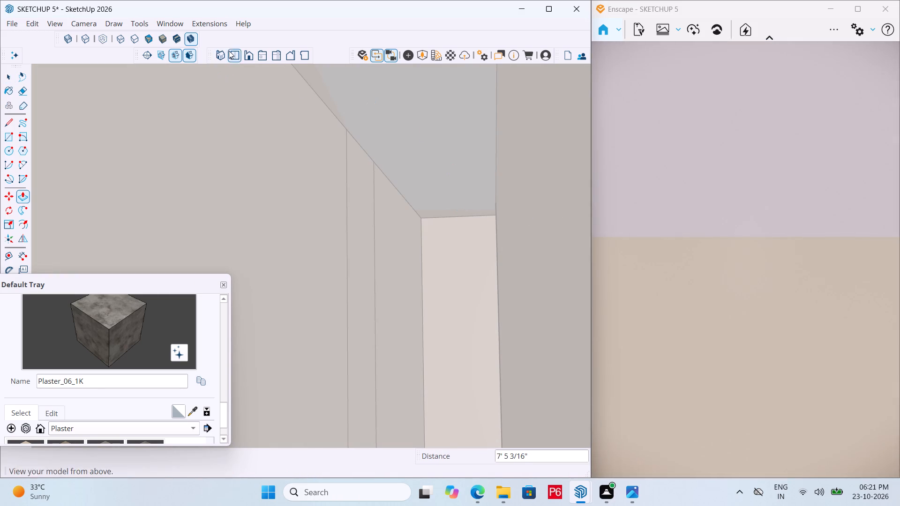
click(219, 54)
scroll(407, 185, down, 7)
scroll(394, 234, down, 6)
middle_drag(233, 209, 0, 247)
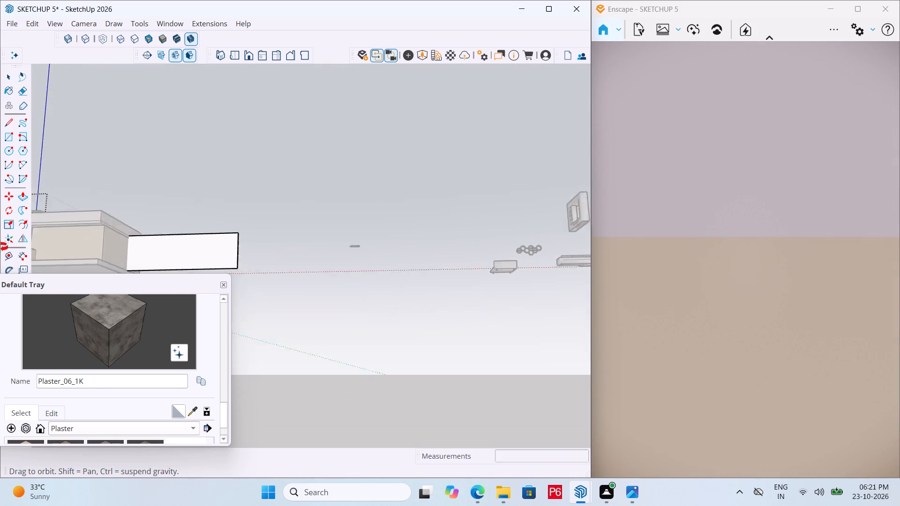
middle_drag(0, 247, 0, 260)
middle_drag(244, 235, 0, 310)
middle_drag(360, 269, 77, 260)
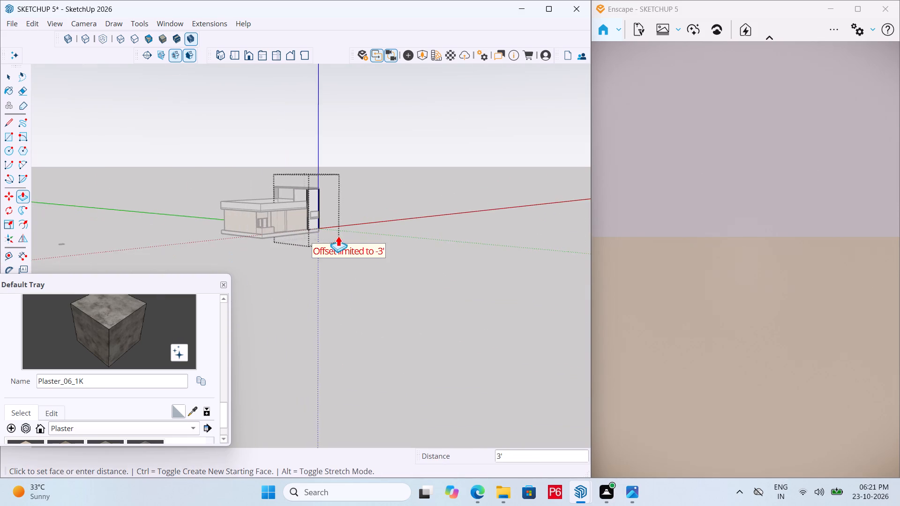
scroll(276, 208, up, 11)
middle_drag(484, 220, 100, 229)
middle_drag(457, 233, 0, 237)
scroll(426, 234, down, 1)
scroll(290, 233, up, 4)
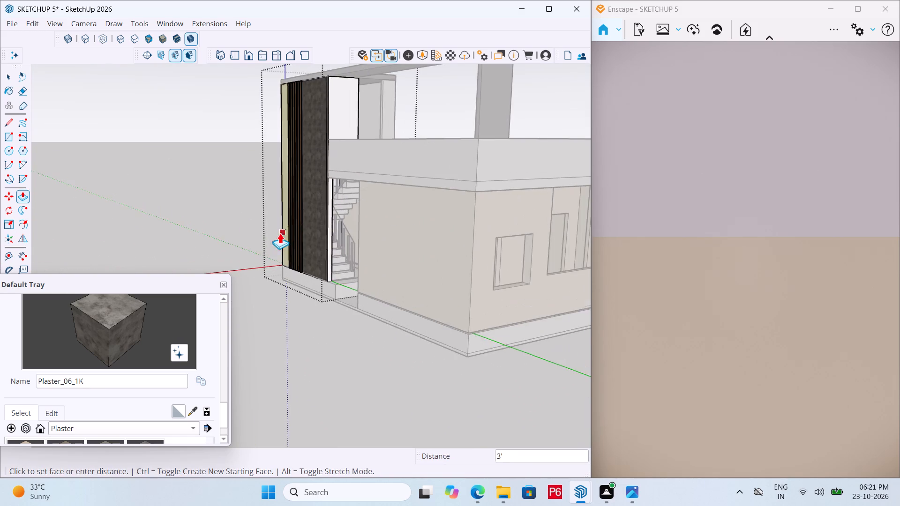
scroll(280, 233, up, 6)
middle_drag(332, 261, 169, 259)
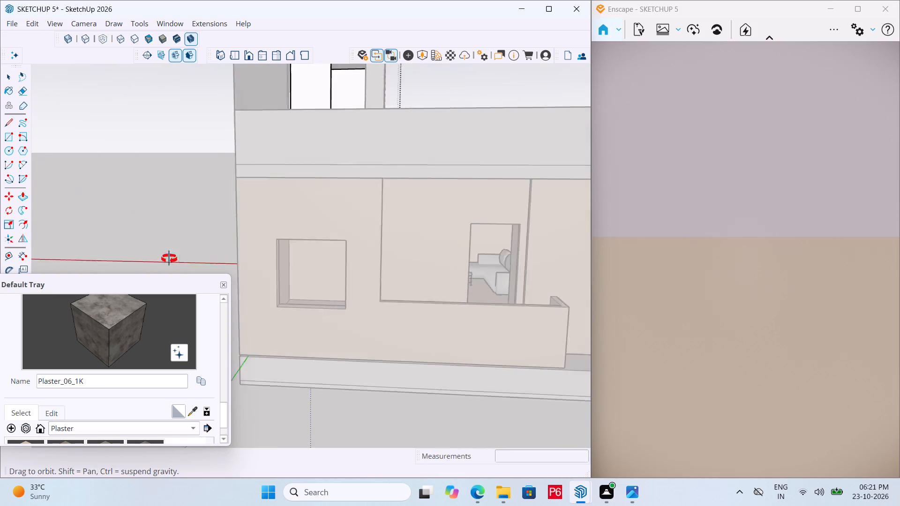
middle_drag(169, 259, 262, 278)
scroll(351, 252, up, 10)
click(303, 274)
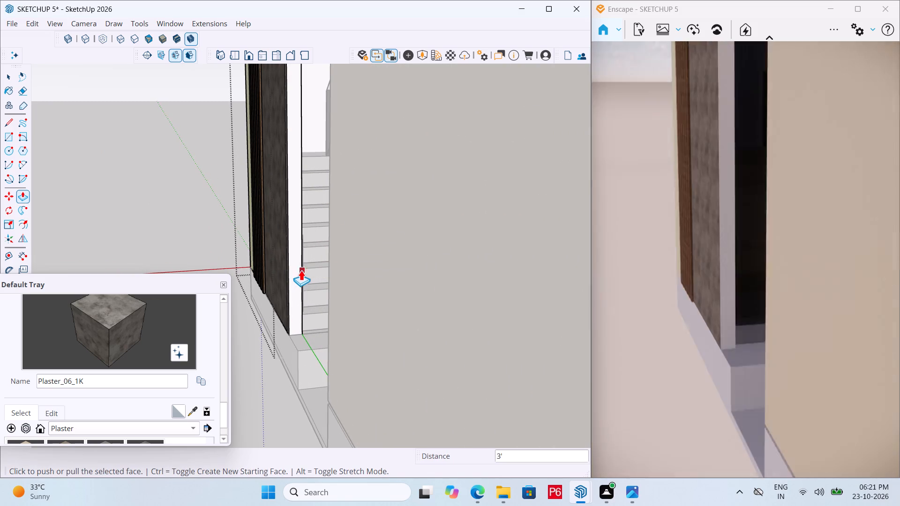
scroll(271, 248, down, 6)
middle_drag(271, 256, 356, 257)
scroll(277, 272, down, 10)
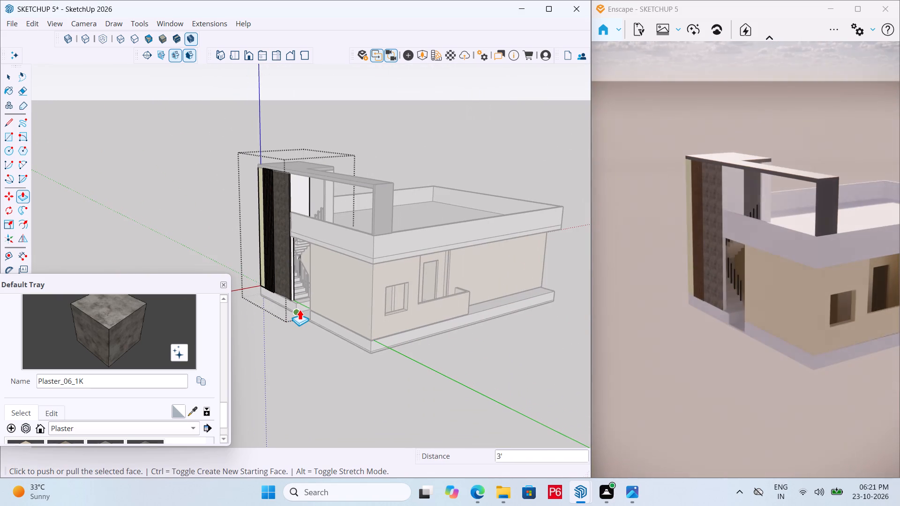
Save the model and close the tower group.
key(ctrl+s)
key(ctrl+s)
key(ctrl+s)
key(ctrl+s)
key(ctrl+s)
key(ctrl+s)
key(ctrl+s)
key(ctrl+s)
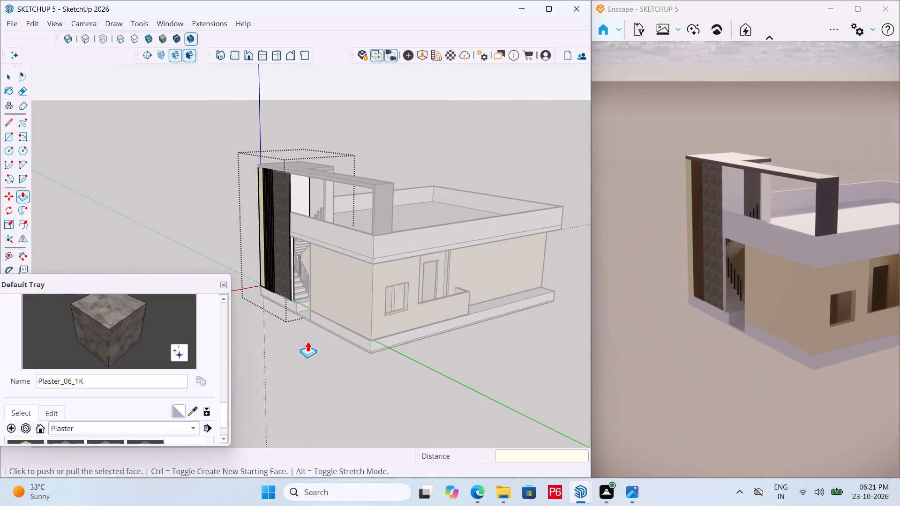
key(space)
click(303, 350)
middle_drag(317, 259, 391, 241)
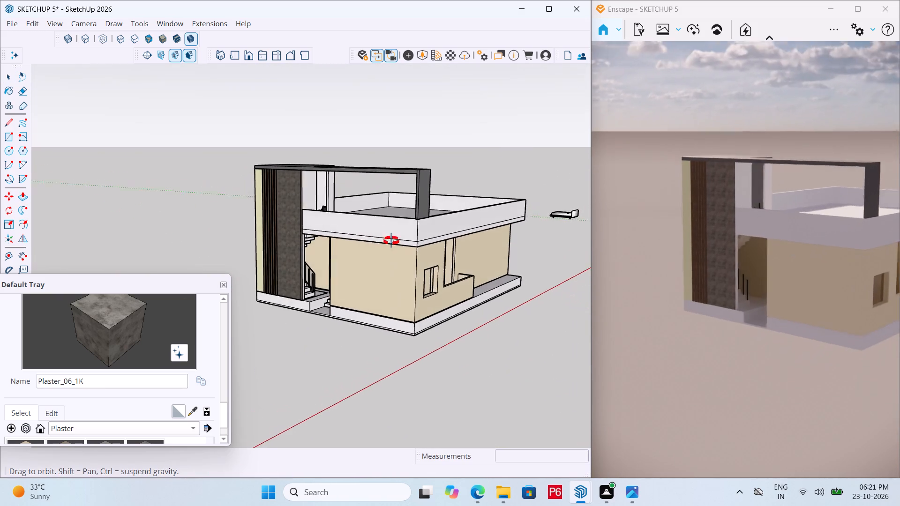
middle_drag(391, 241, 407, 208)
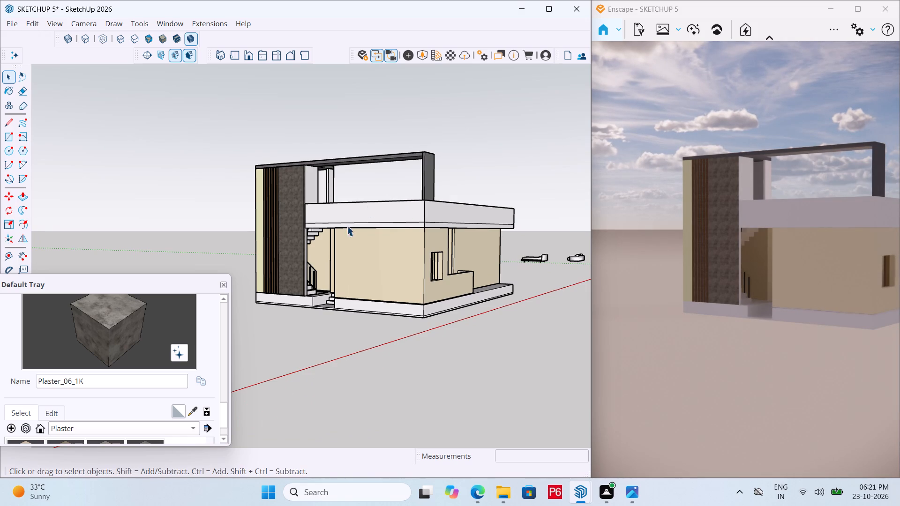
Sample the front wall's D01_Frost_White material and paint the stair tower's upper side wall and the terrace parapet walls with it.
key(b)
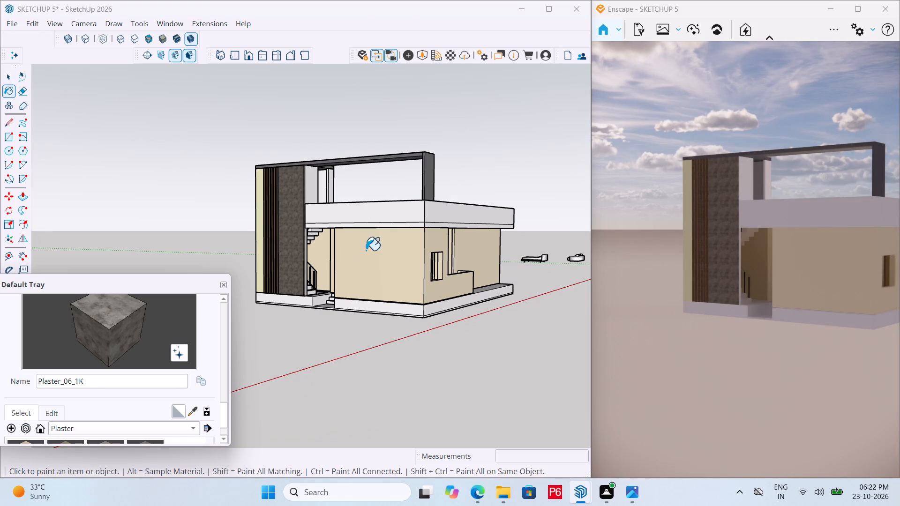
key(space)
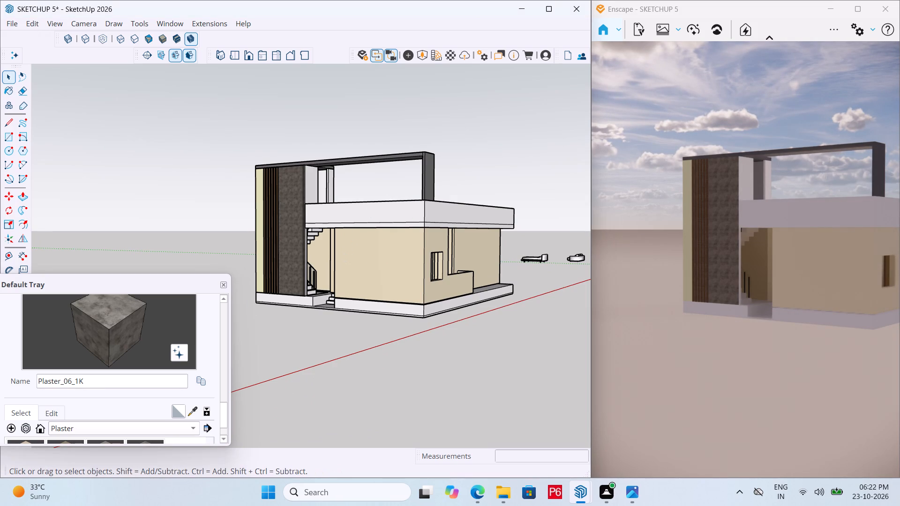
click(191, 411)
click(384, 270)
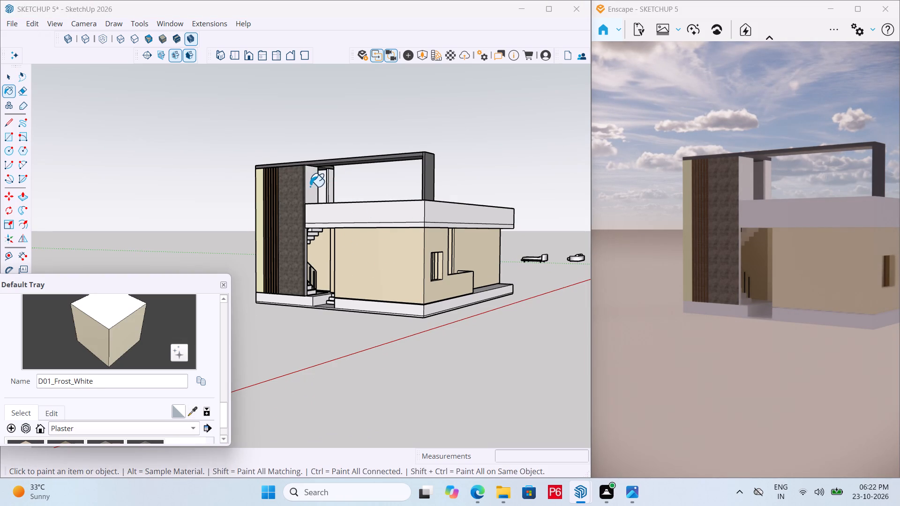
click(311, 186)
scroll(325, 175, up, 5)
click(335, 180)
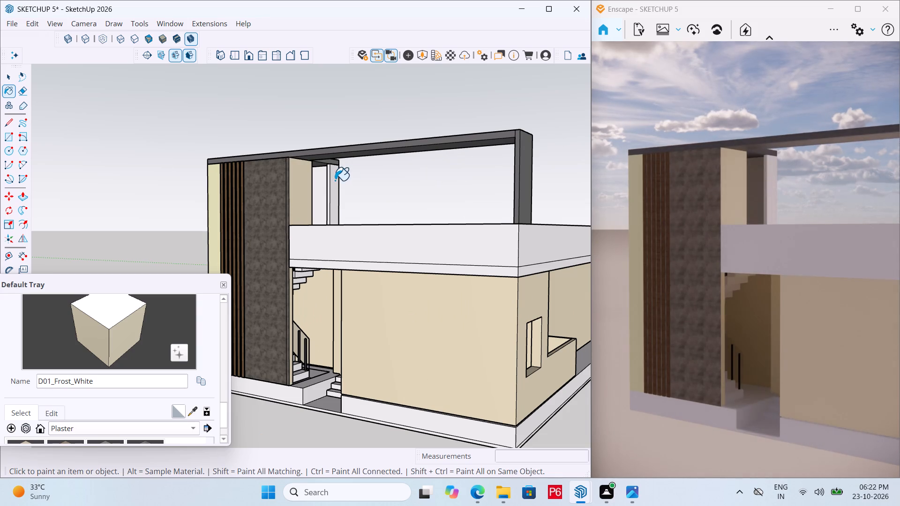
middle_drag(328, 174, 420, 212)
key(space)
Save the model with the newly painted walls.
scroll(365, 198, down, 3)
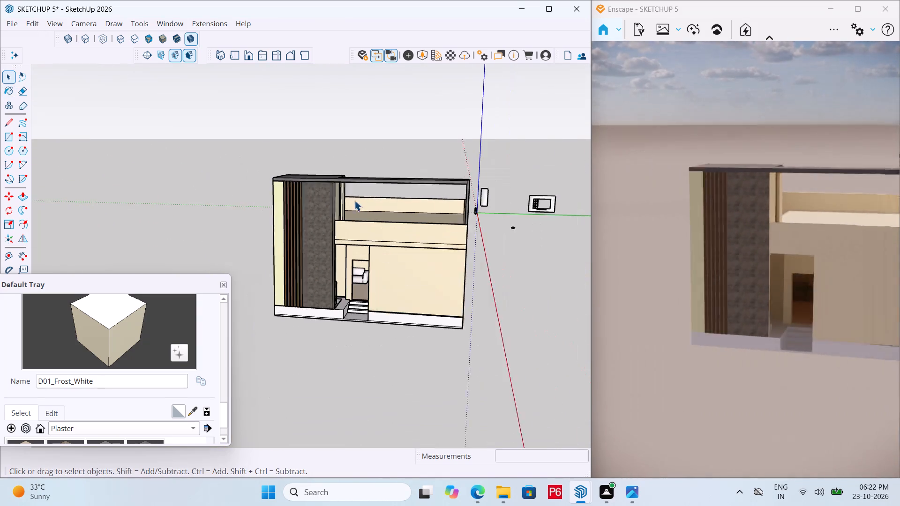
scroll(354, 201, down, 2)
click(412, 333)
middle_drag(330, 258, 277, 250)
key(ctrl+s)
key(ctrl+s)
Examine the house from the side and front to check the painted walls and the tower front.
middle_drag(278, 252, 594, 255)
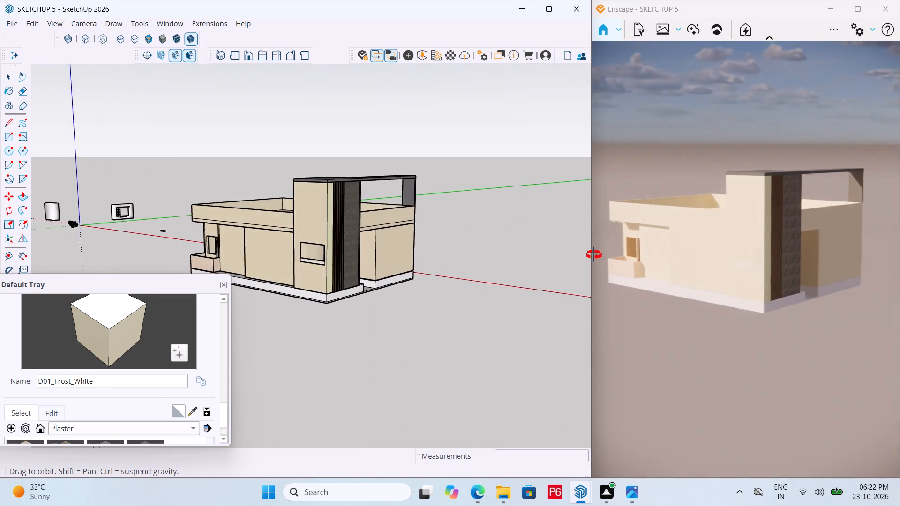
middle_drag(594, 255, 319, 234)
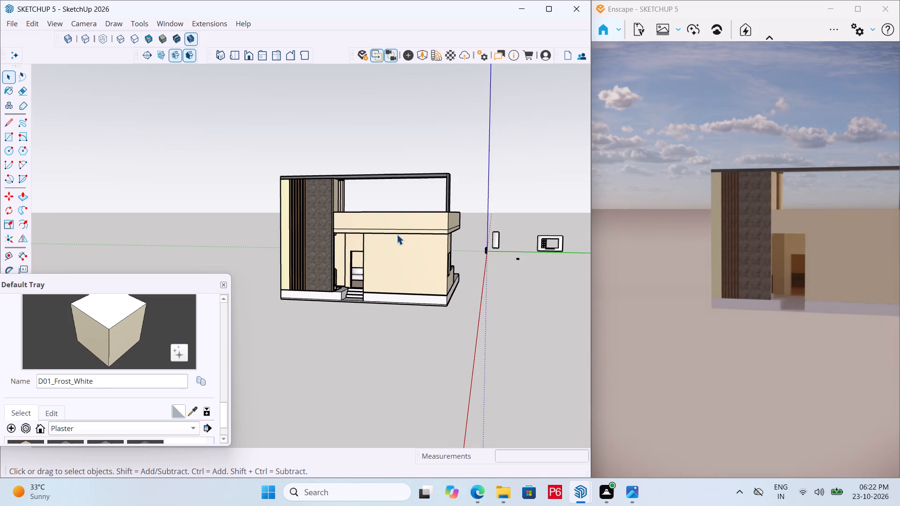
scroll(332, 244, down, 5)
middle_drag(307, 245, 345, 251)
scroll(340, 245, up, 4)
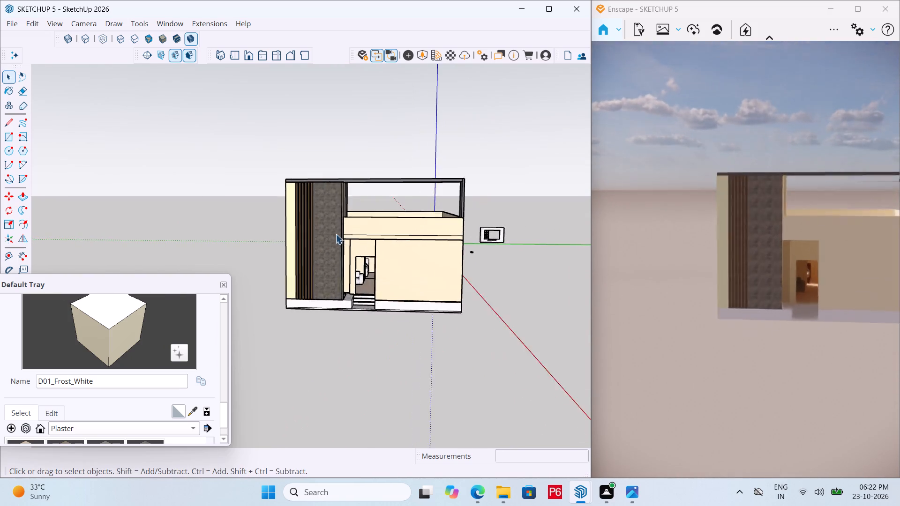
scroll(336, 234, up, 7)
middle_drag(334, 181, 320, 180)
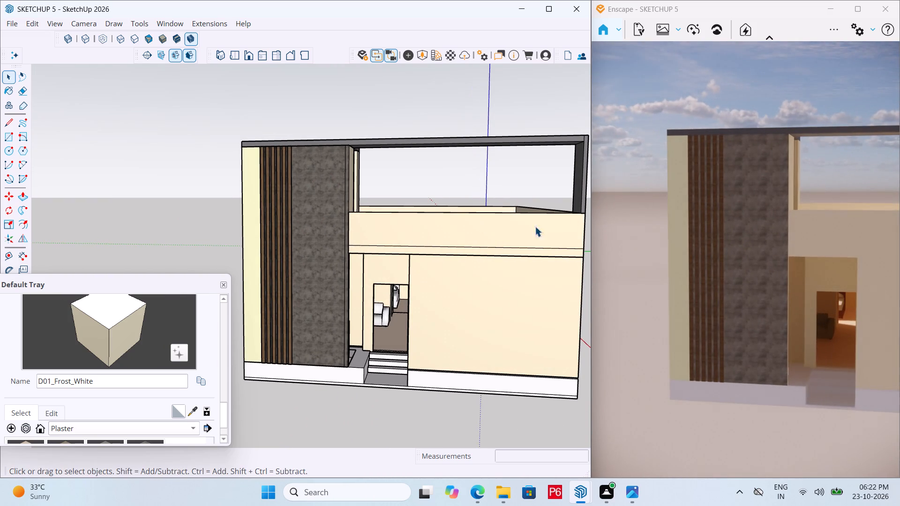
Inside the tower group, draw an upright window rectangle on the upper part of the dark plaster front face.
scroll(285, 171, up, 5)
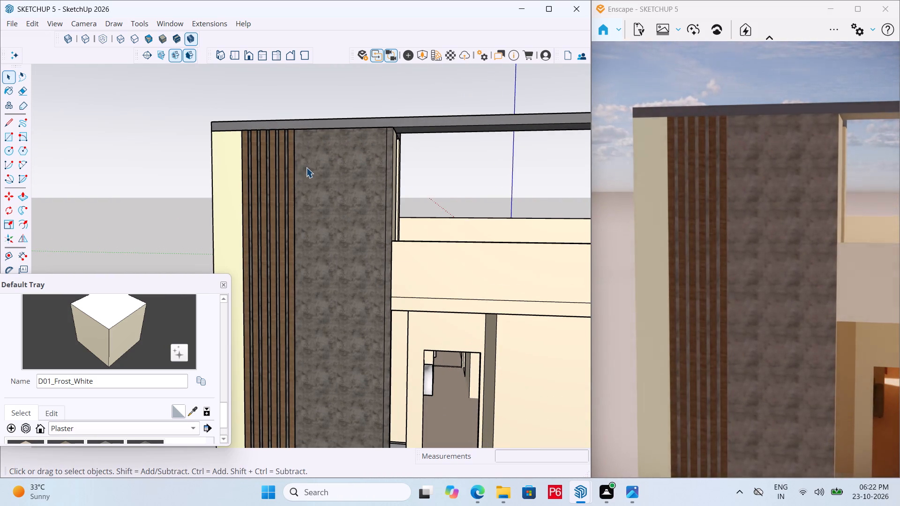
key(r)
key(space)
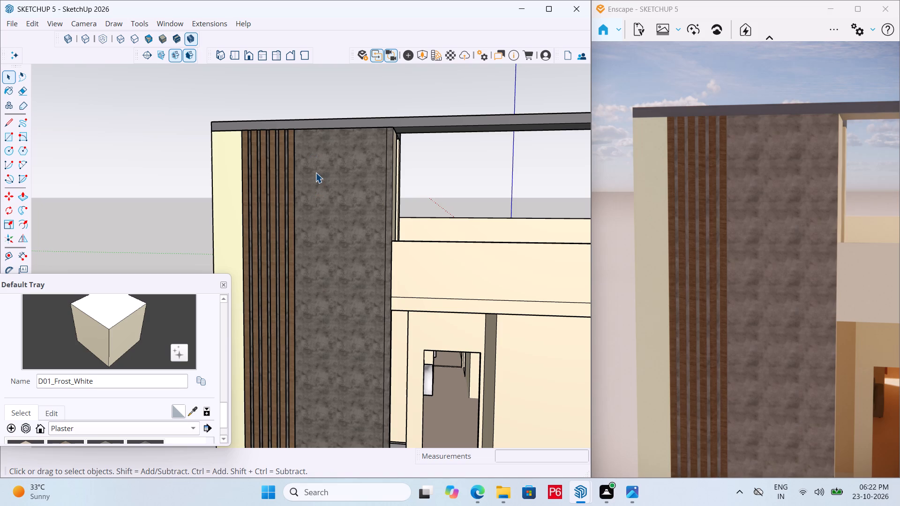
click(315, 172)
double_click(316, 167)
click(321, 163)
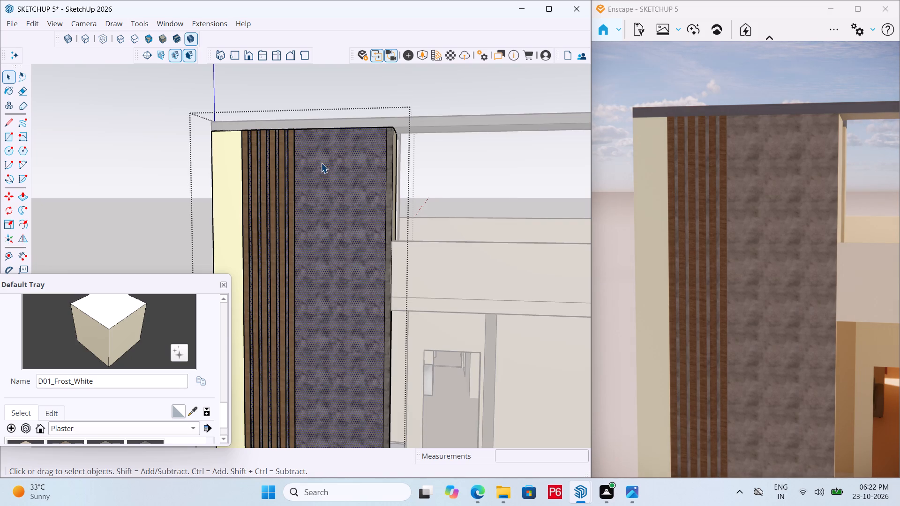
key(r)
click(314, 178)
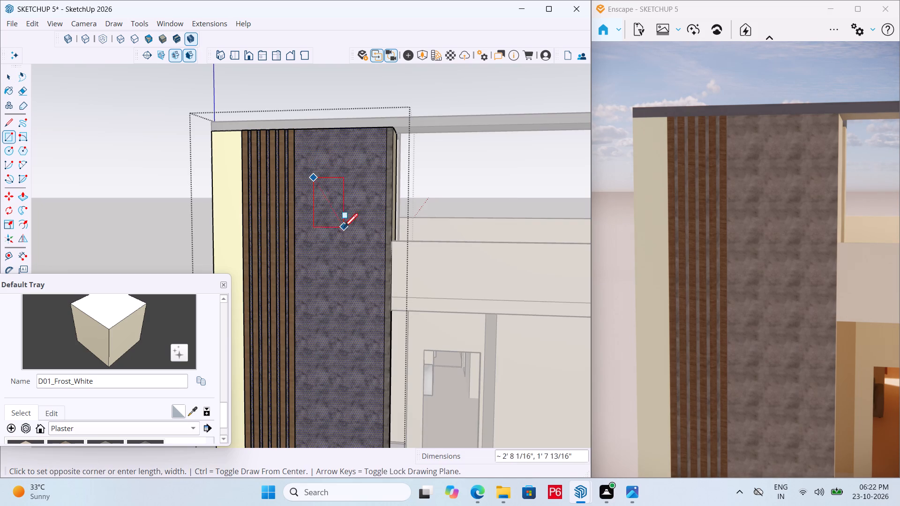
click(361, 294)
key(space)
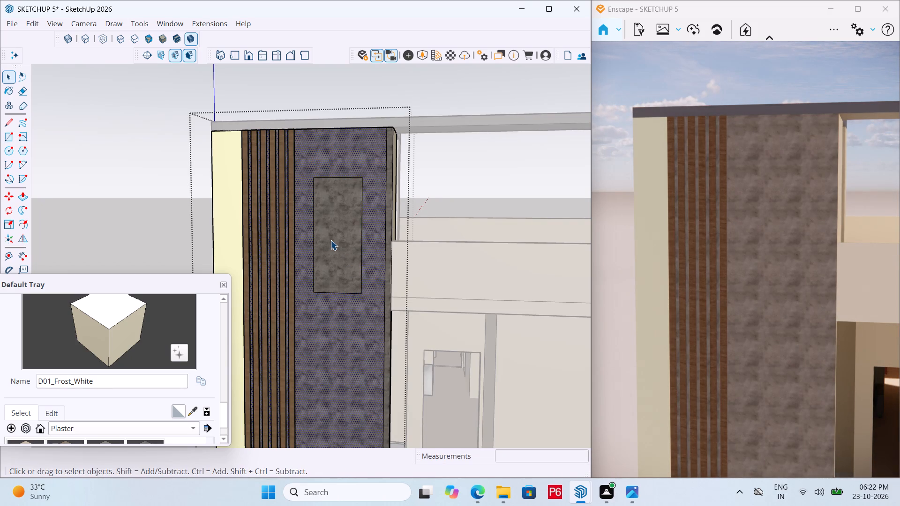
Push the rectangle 6" through the tower's front wall to cut a window opening, and close the tower group.
click(330, 240)
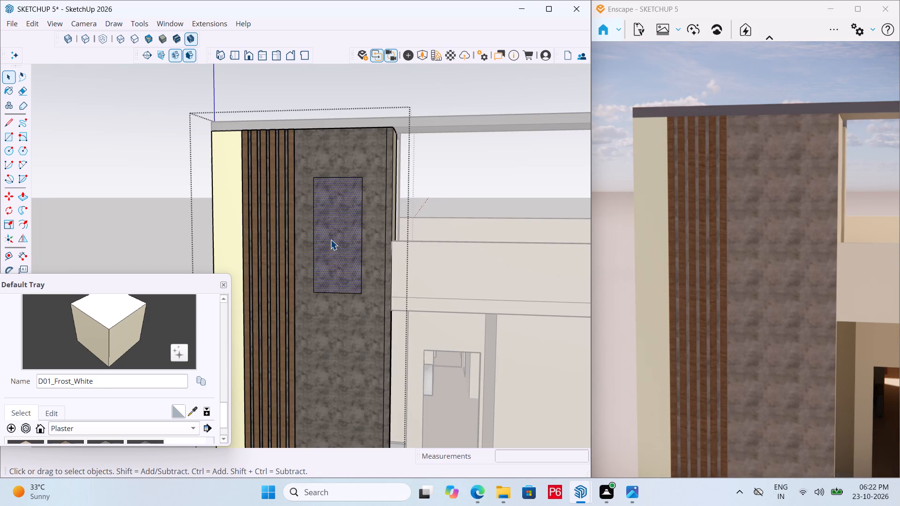
key(p)
click(330, 239)
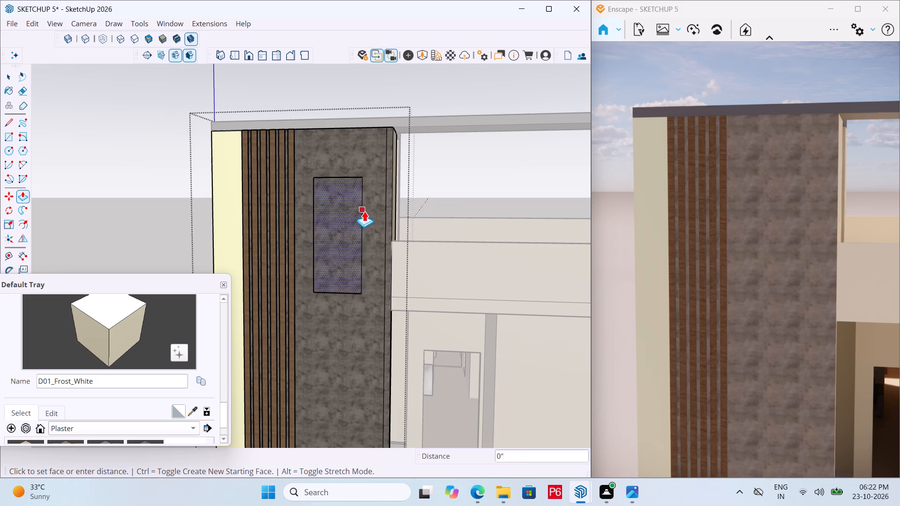
middle_drag(361, 212, 115, 291)
middle_drag(381, 246, 147, 247)
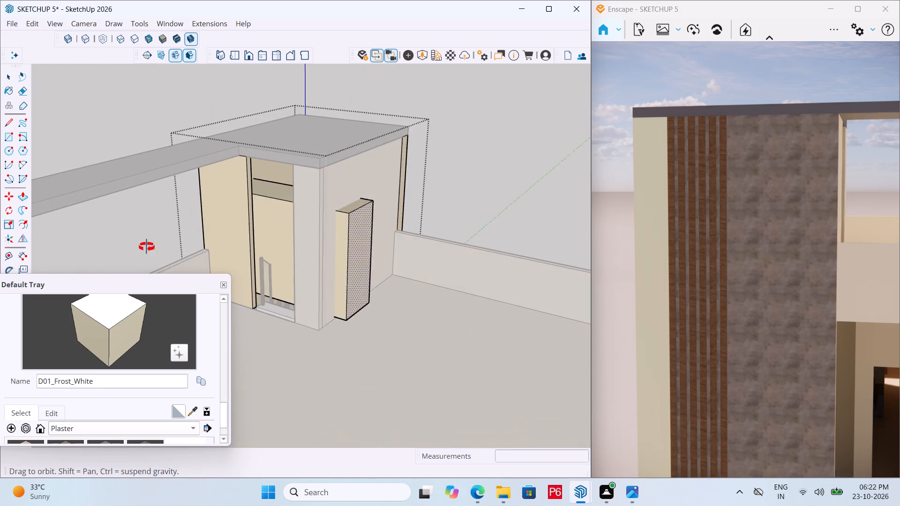
middle_drag(147, 247, 147, 247)
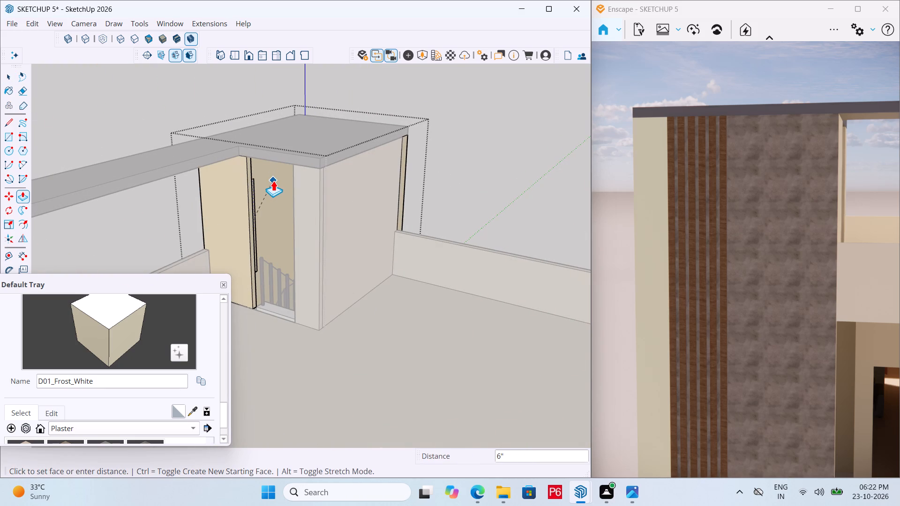
click(273, 180)
middle_drag(196, 249, 661, 232)
key(space)
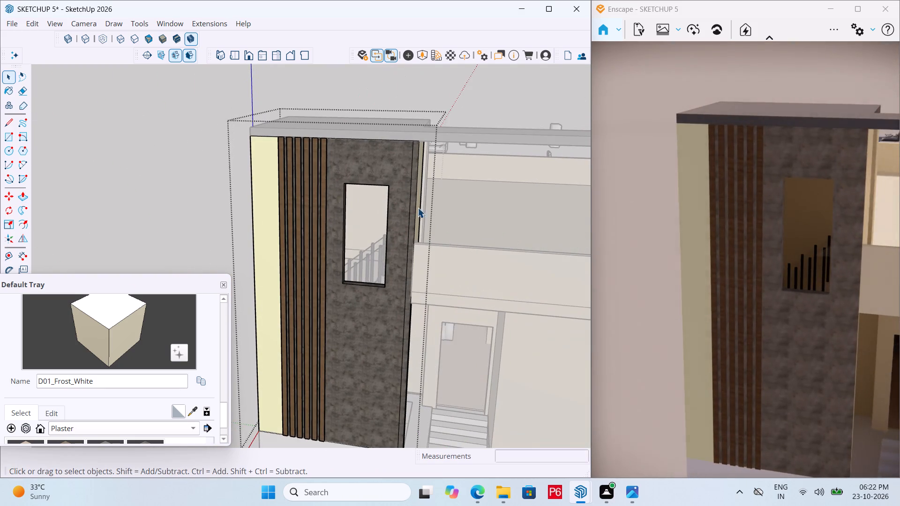
click(134, 156)
Check the tower's new window opening from several angles and save the model.
middle_drag(413, 174, 307, 218)
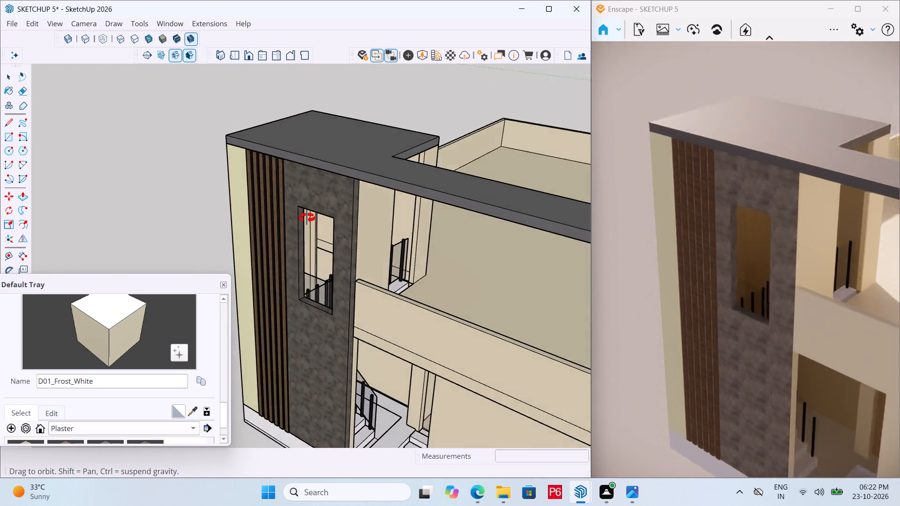
middle_drag(307, 218, 447, 206)
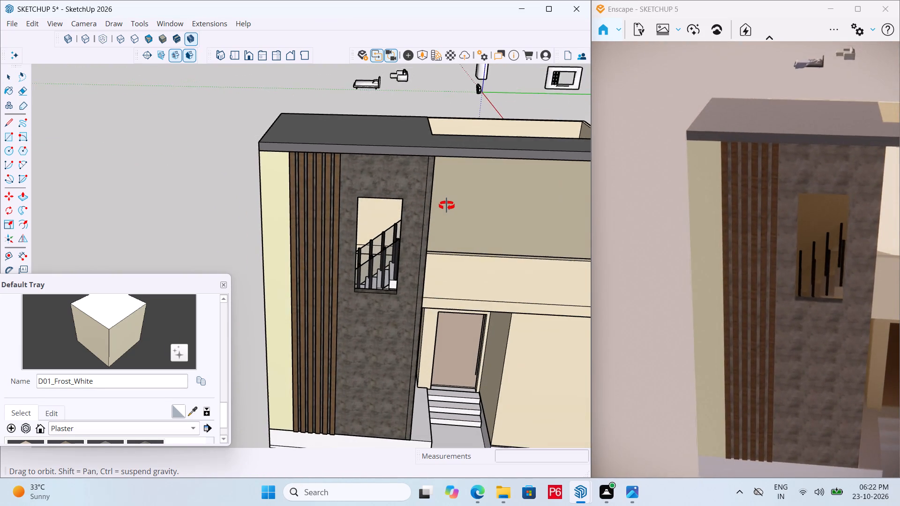
middle_drag(447, 206, 452, 193)
middle_drag(395, 248, 373, 181)
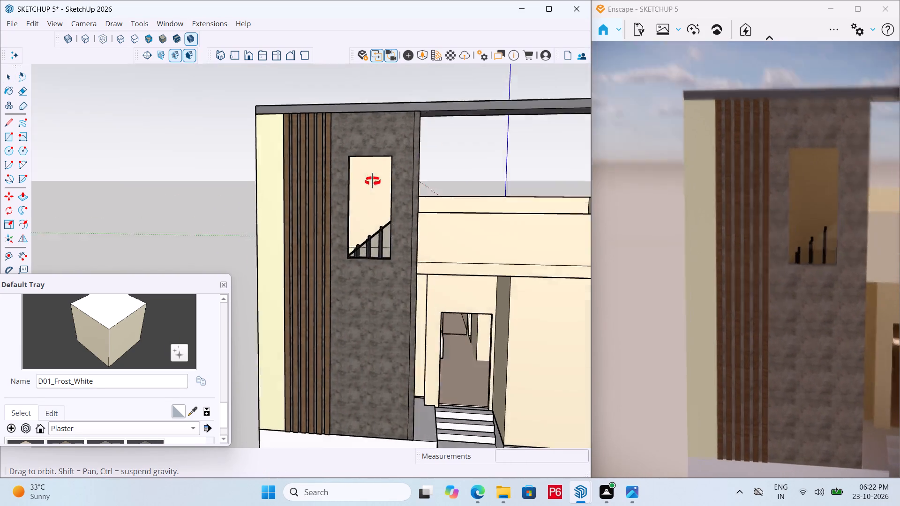
middle_drag(373, 181, 347, 184)
key(ctrl+s)
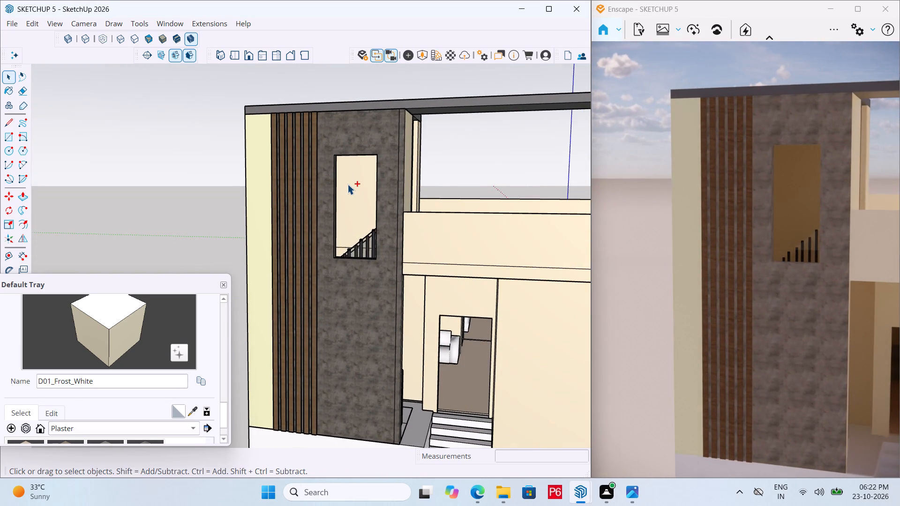
key(ctrl+s)
key(ctrl+s)
Inside the tower group, push the opening's sill face down about 9' 10" to make a tall stair window.
middle_drag(360, 283, 333, 394)
scroll(277, 192, down, 7)
scroll(311, 227, up, 1)
middle_drag(319, 237, 317, 316)
scroll(316, 318, up, 11)
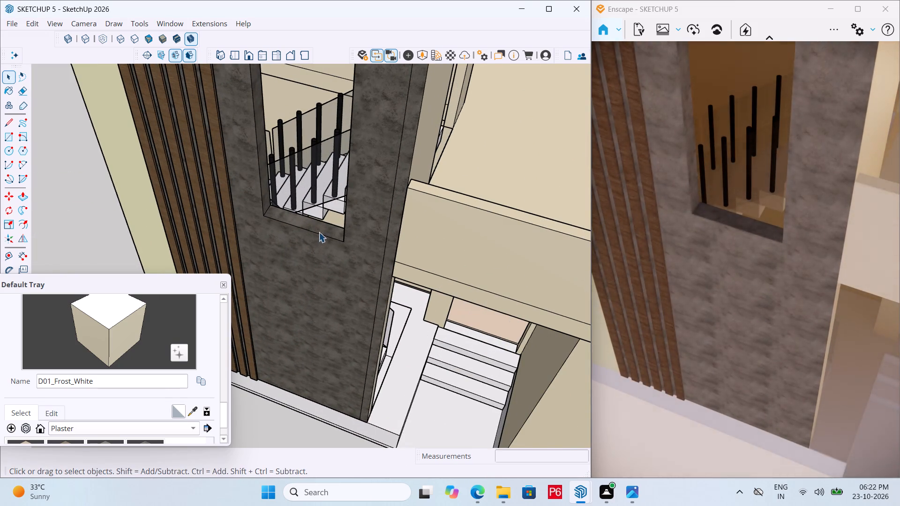
click(322, 229)
double_click(307, 224)
click(305, 223)
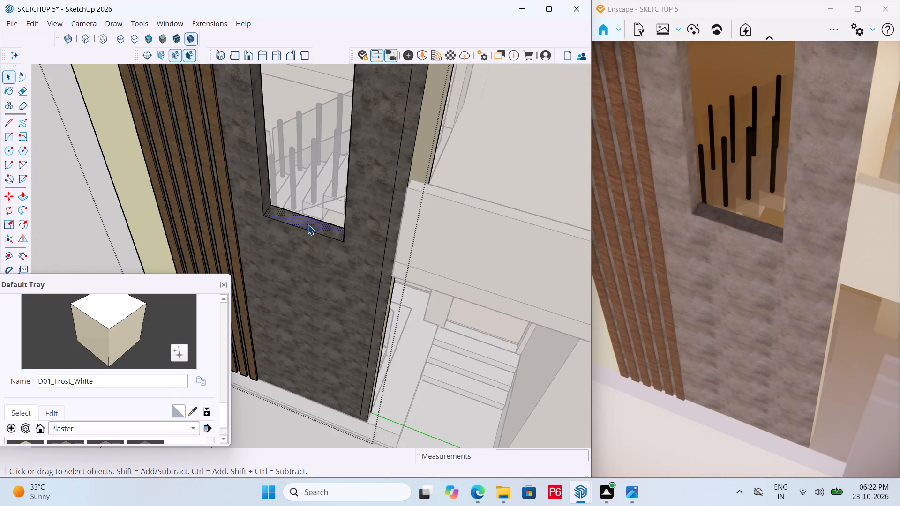
key(p)
click(308, 223)
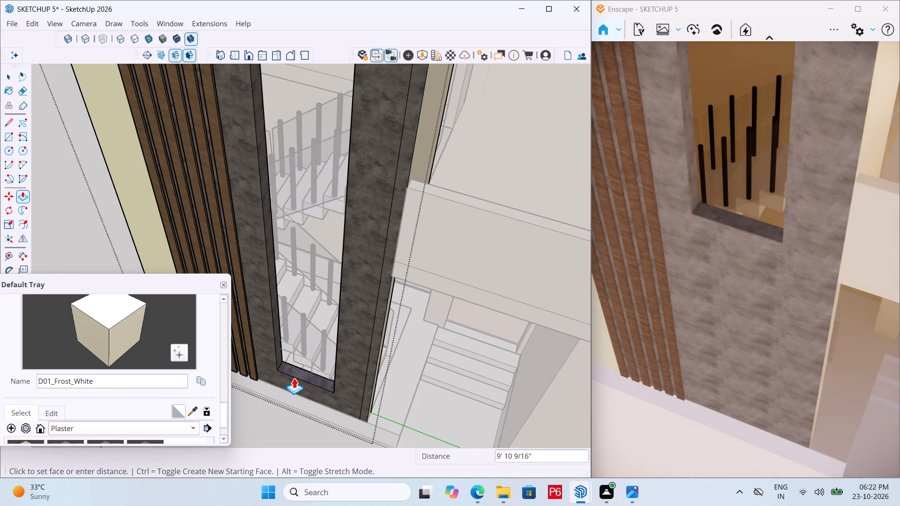
drag(294, 378, 290, 365)
Save the model and close the tower group.
middle_drag(304, 304, 329, 186)
key(ctrl+s)
key(ctrl+s)
key(ctrl+s)
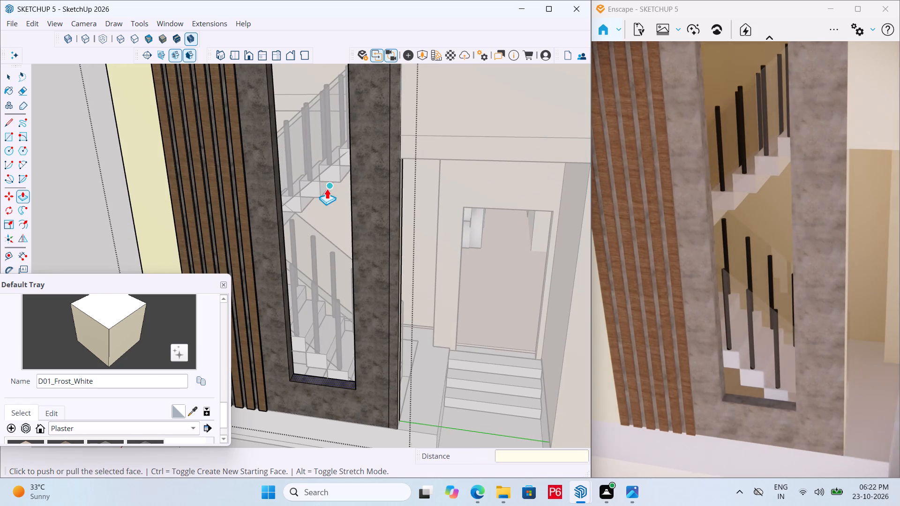
scroll(359, 208, down, 6)
key(space)
click(163, 178)
Draw a rectangle from the opening's upper corner to its opposite lower corner, covering the whole tall stair window.
scroll(324, 235, down, 4)
middle_drag(309, 180, 273, 107)
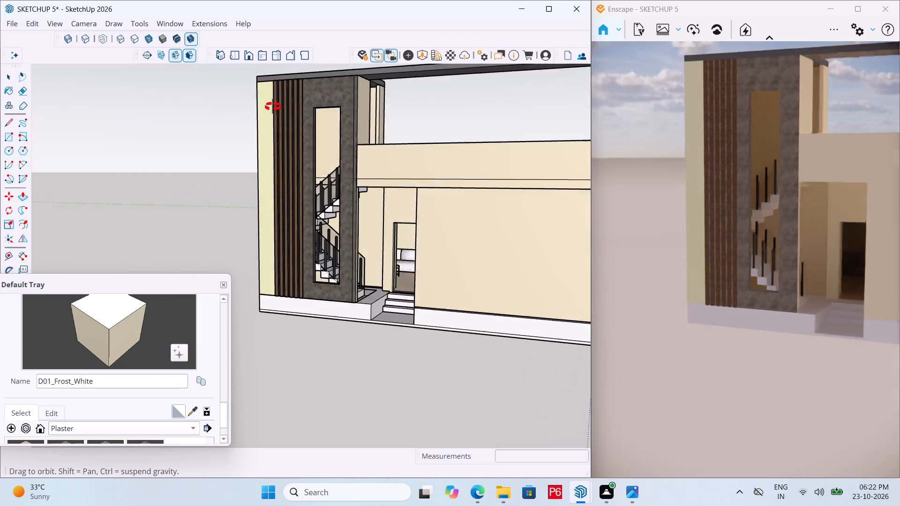
middle_drag(273, 107, 298, 138)
scroll(356, 91, up, 5)
middle_drag(394, 91, 326, 86)
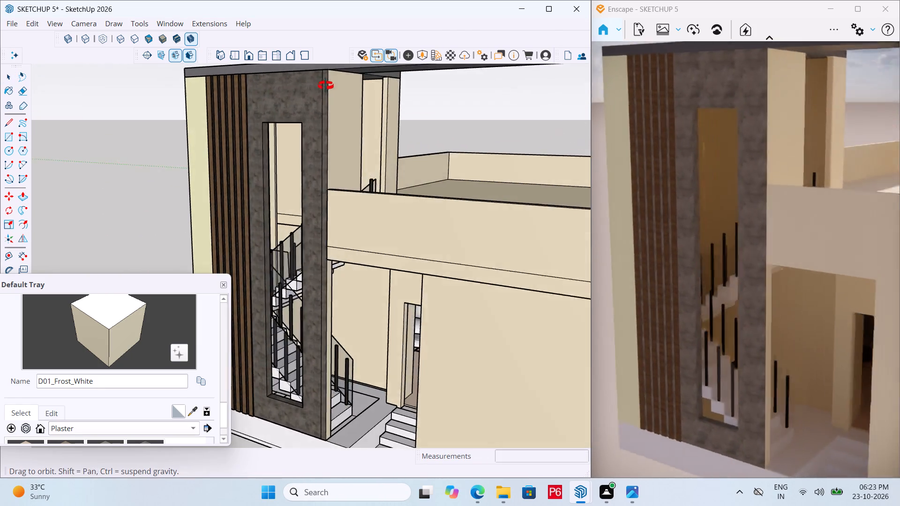
middle_drag(326, 86, 291, 91)
scroll(291, 91, up, 1)
scroll(267, 134, up, 3)
middle_drag(267, 134, 300, 113)
key(r)
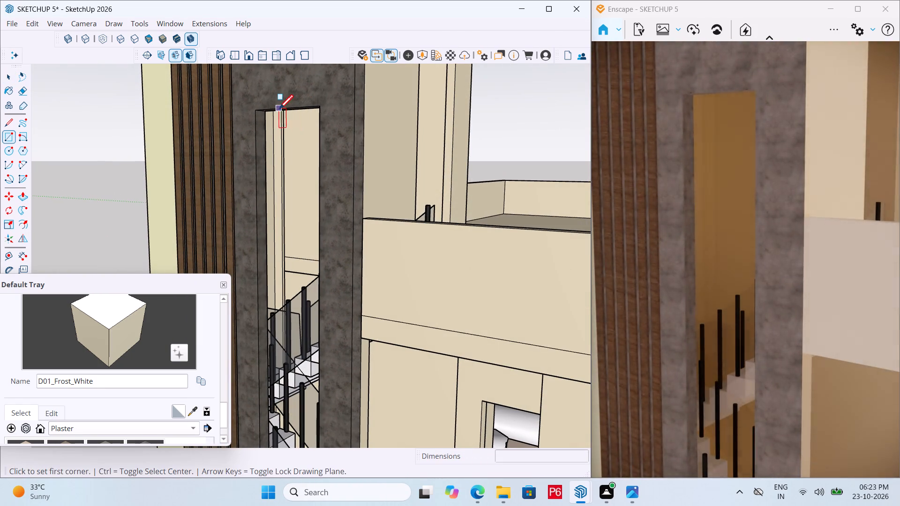
click(256, 111)
scroll(376, 155, down, 7)
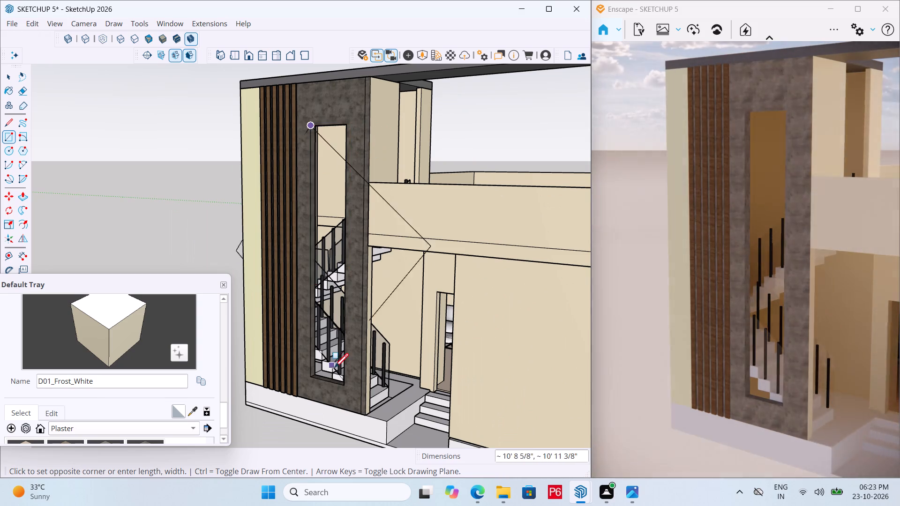
click(343, 387)
key(space)
Make the rectangle's face and edges in the stair window opening into a group.
double_click(331, 279)
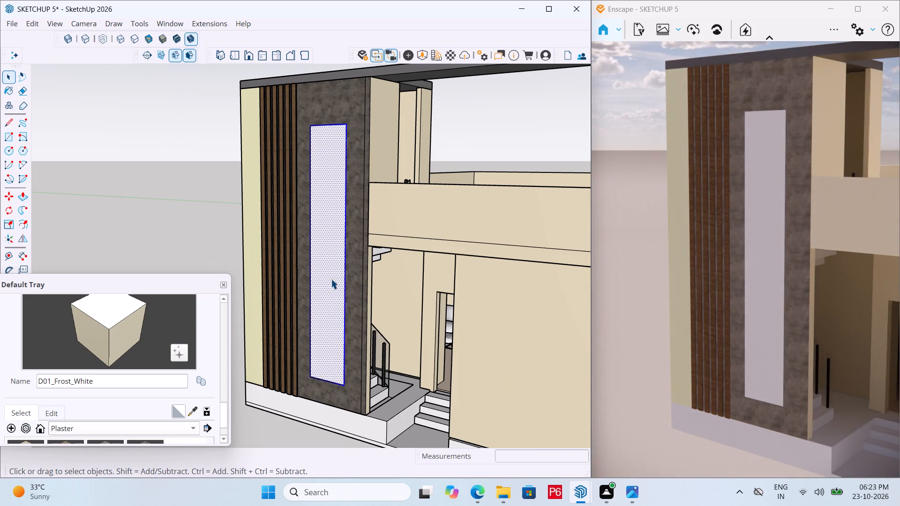
right_click(331, 279)
click(379, 389)
key(space)
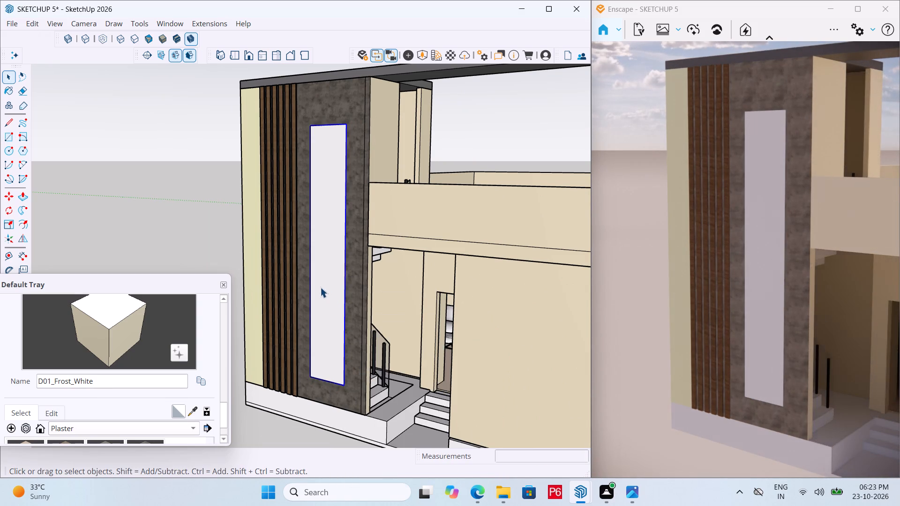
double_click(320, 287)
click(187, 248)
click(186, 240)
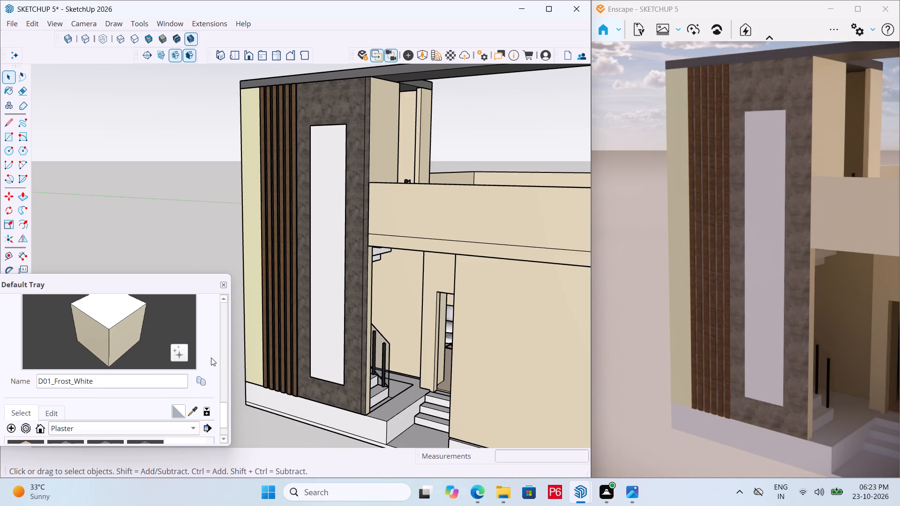
Open the stair window pane's group for editing, with its face selected and the Glass material collection at hand.
click(333, 283)
double_click(328, 271)
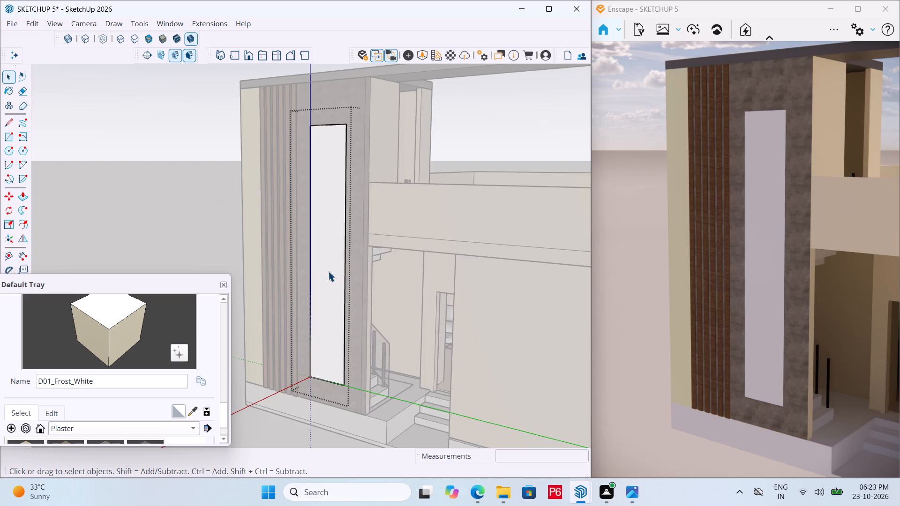
click(328, 230)
scroll(179, 394, down, 4)
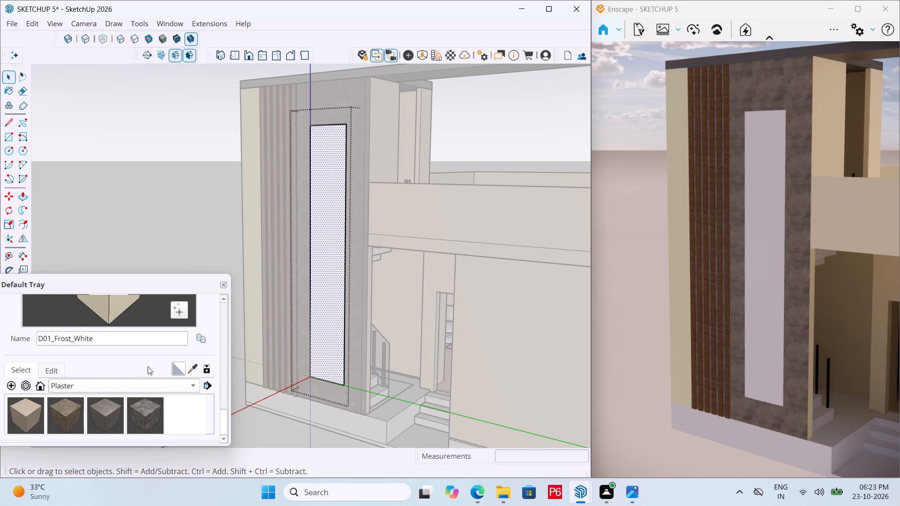
drag(103, 387, 105, 382)
click(99, 391)
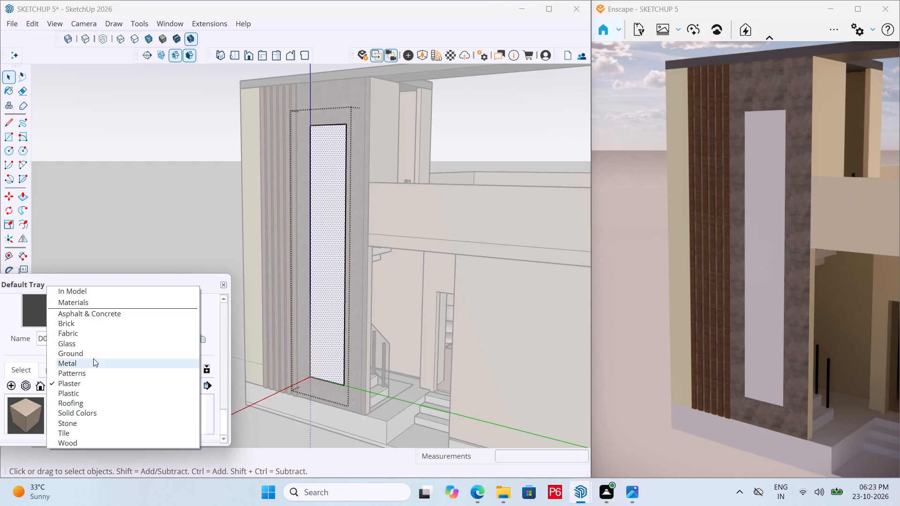
click(95, 348)
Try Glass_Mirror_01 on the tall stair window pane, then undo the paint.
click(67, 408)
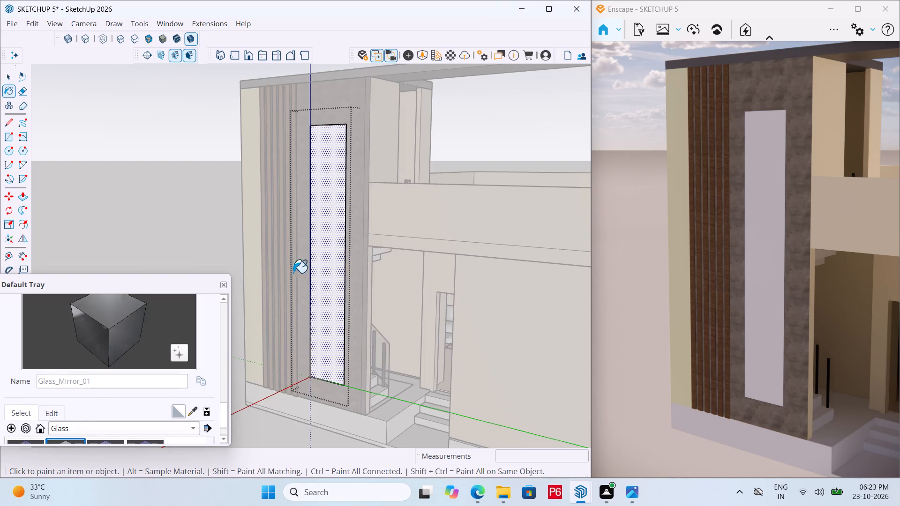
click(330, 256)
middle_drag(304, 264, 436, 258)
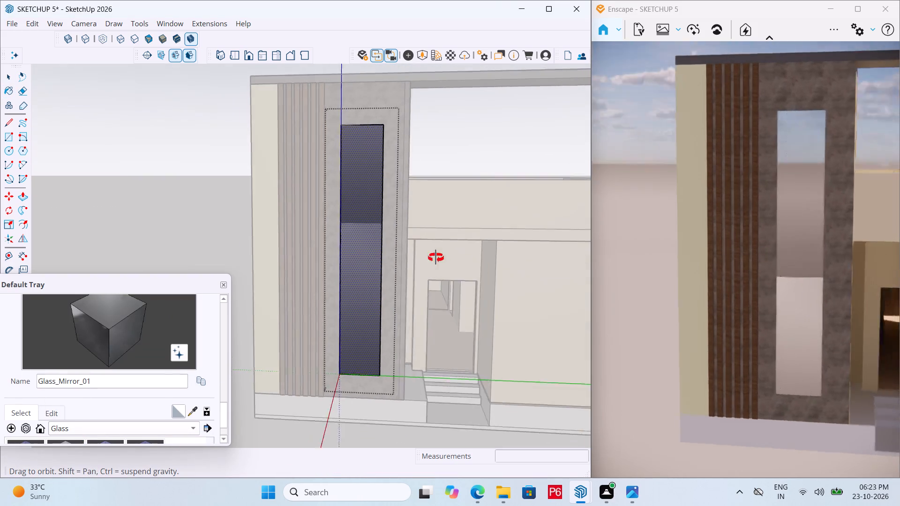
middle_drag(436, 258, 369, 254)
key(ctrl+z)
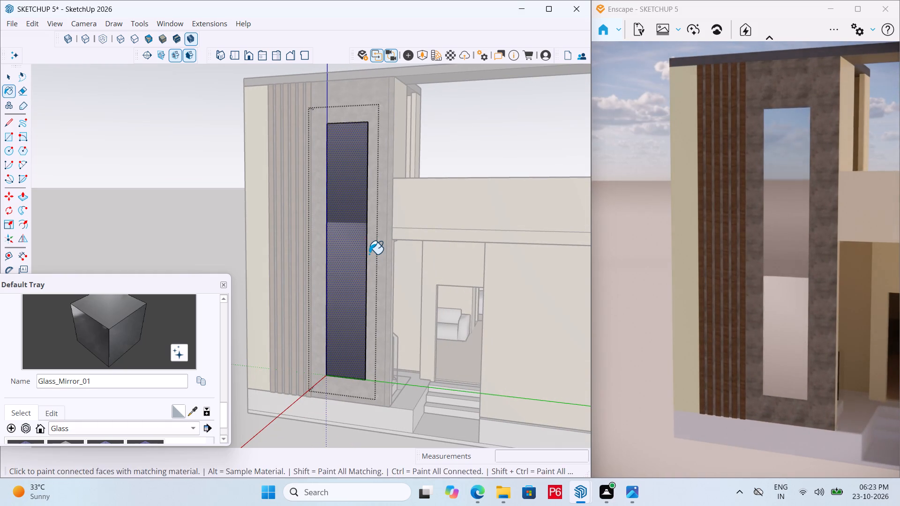
Paint the tall stair window pane with Glass_Safety_01.
scroll(140, 400, down, 2)
click(102, 417)
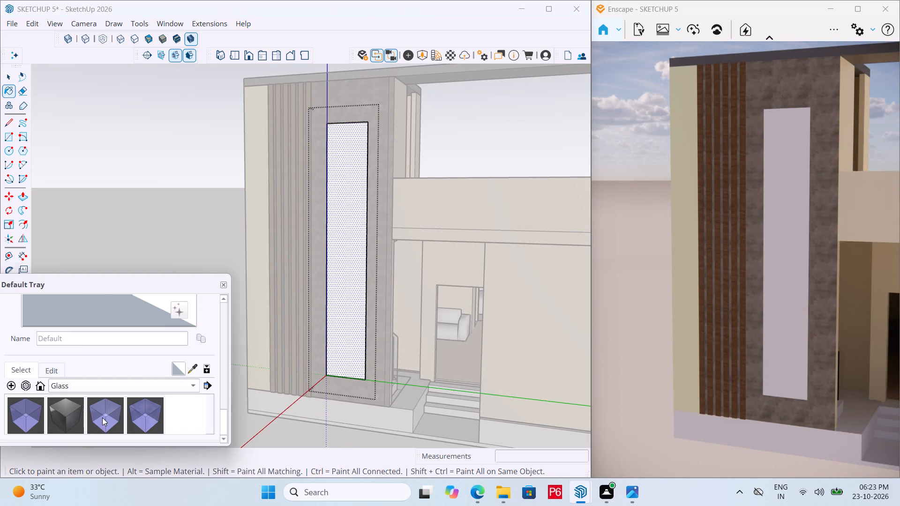
click(337, 239)
middle_drag(397, 248, 451, 250)
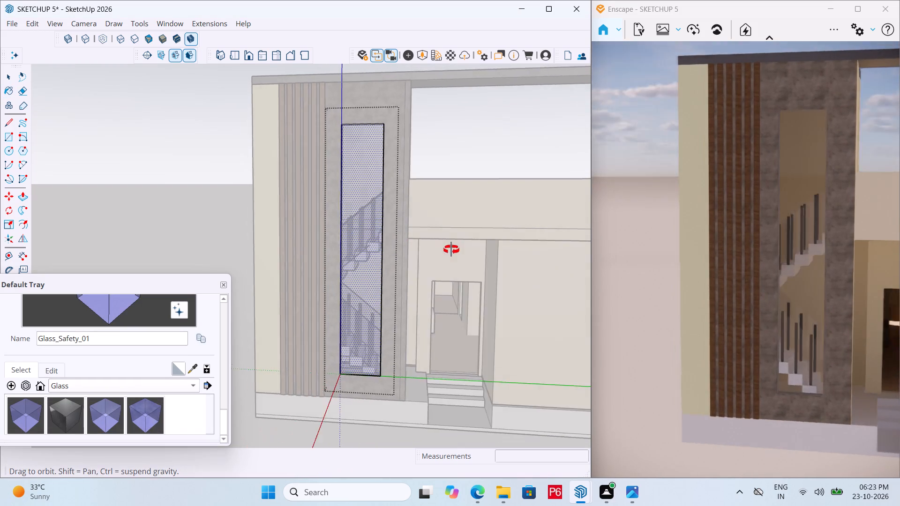
middle_drag(451, 250, 492, 248)
scroll(371, 225, down, 5)
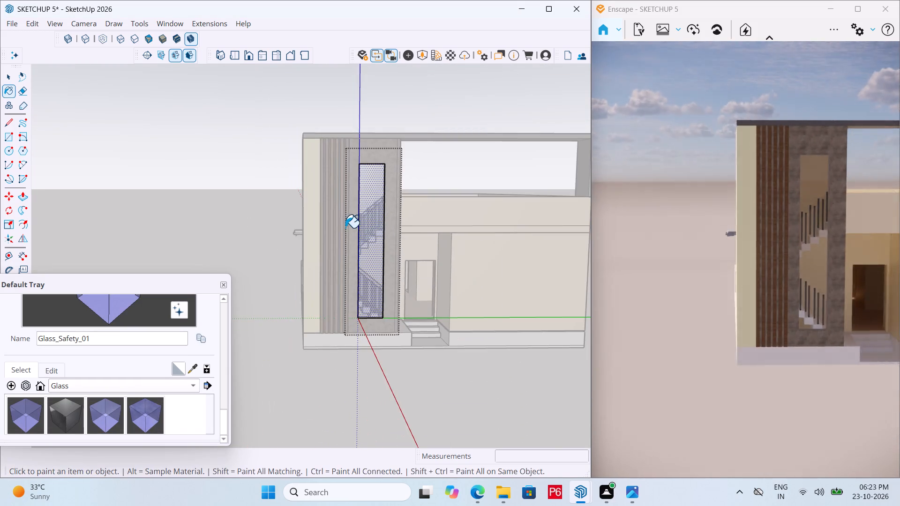
middle_drag(356, 228, 288, 231)
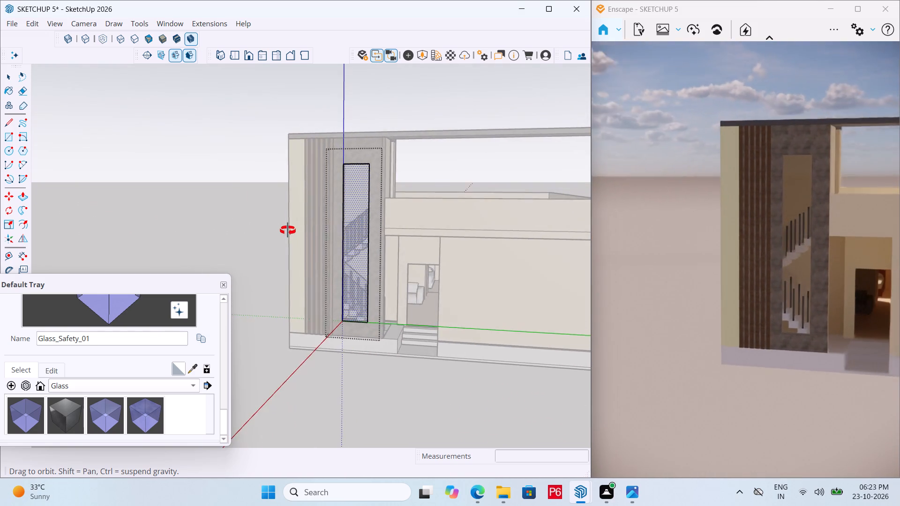
middle_drag(288, 231, 334, 231)
key(space)
drag(391, 396, 391, 392)
drag(391, 391, 384, 379)
scroll(346, 255, down, 2)
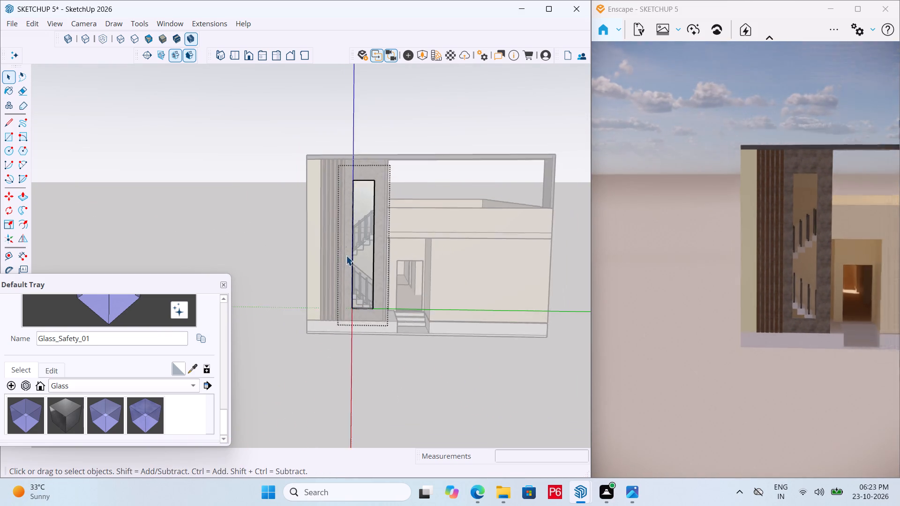
scroll(346, 255, down, 1)
middle_drag(346, 255, 305, 252)
Save the model and close the window pane group.
key(ctrl+s)
key(ctrl+s)
key(ctrl+s)
key(space)
double_click(253, 211)
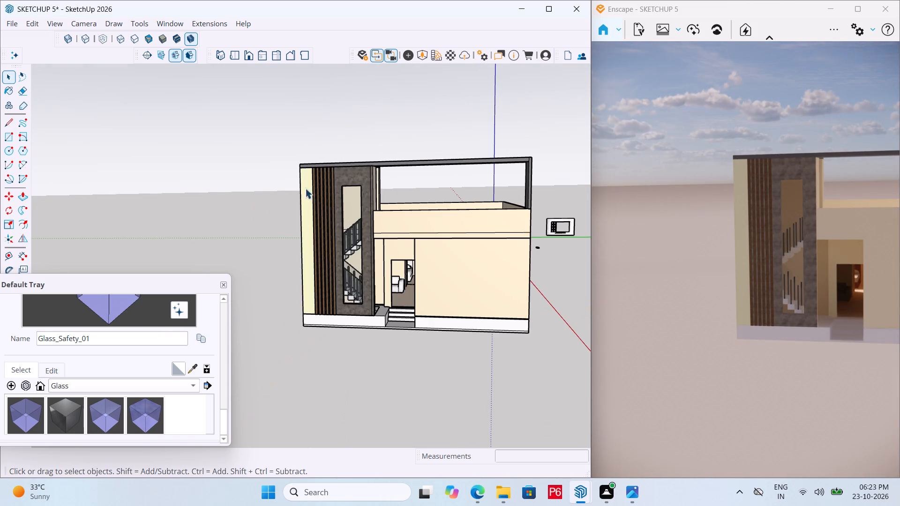
Examine the house's front elevation and overall massing from both sides, including the glazed stair tower and base.
middle_drag(367, 172, 295, 158)
scroll(248, 224, down, 6)
middle_drag(310, 248, 376, 273)
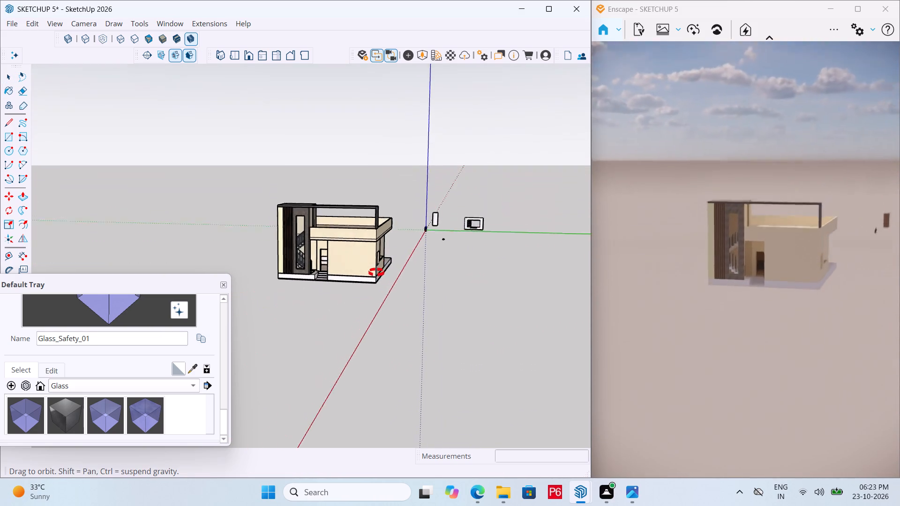
middle_drag(376, 273, 354, 284)
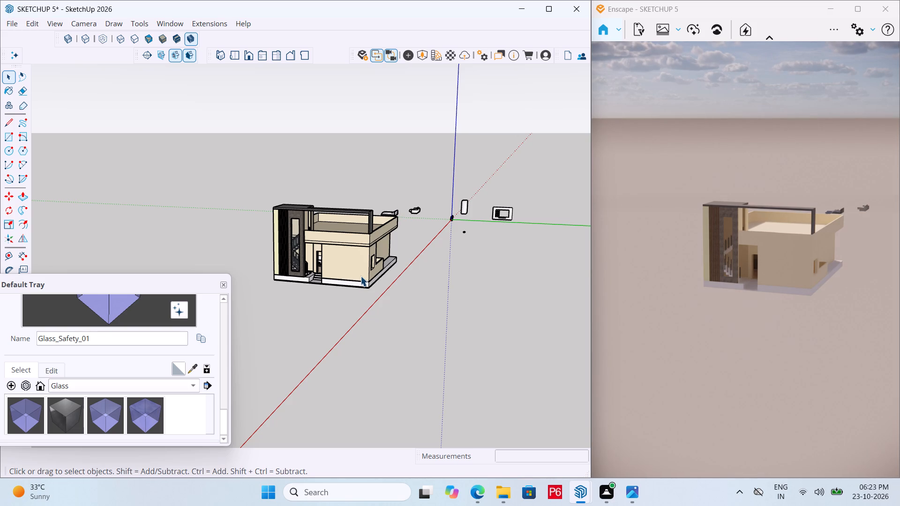
scroll(270, 265, up, 7)
middle_drag(288, 257, 285, 248)
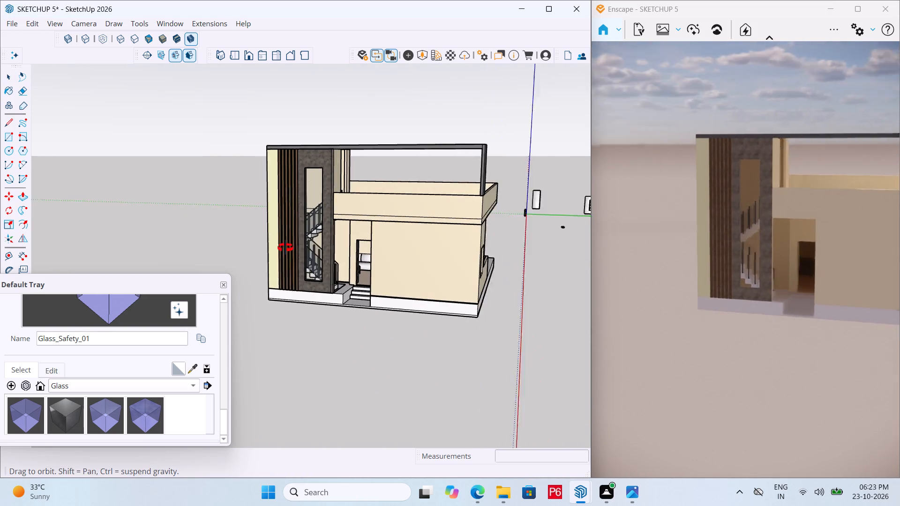
middle_drag(285, 248, 281, 248)
scroll(253, 216, up, 6)
scroll(299, 193, down, 5)
middle_drag(313, 205, 273, 213)
scroll(419, 209, down, 5)
middle_drag(324, 220, 311, 223)
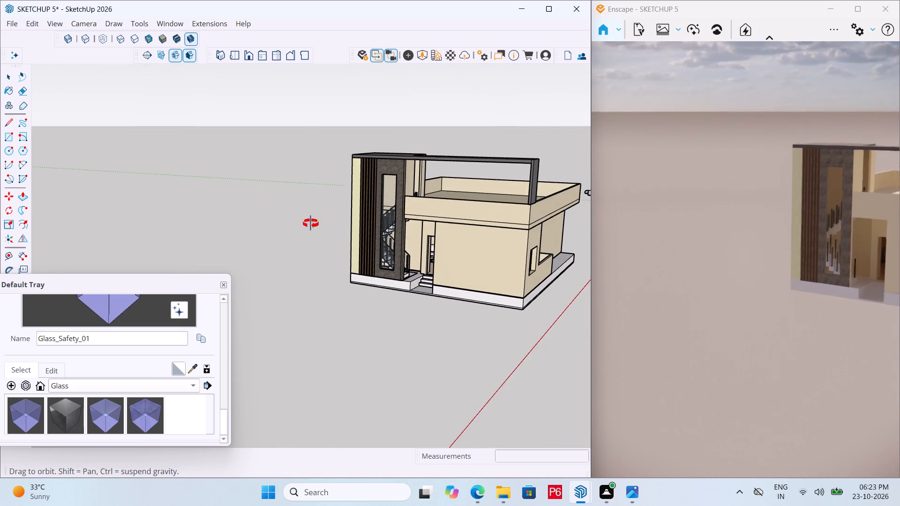
middle_drag(311, 223, 310, 223)
middle_drag(302, 226, 330, 226)
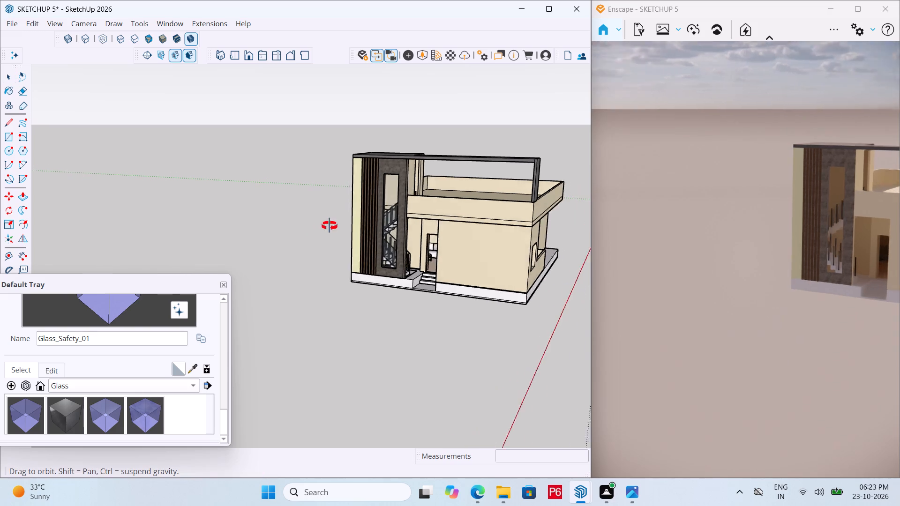
middle_drag(330, 226, 474, 259)
middle_drag(364, 272, 362, 274)
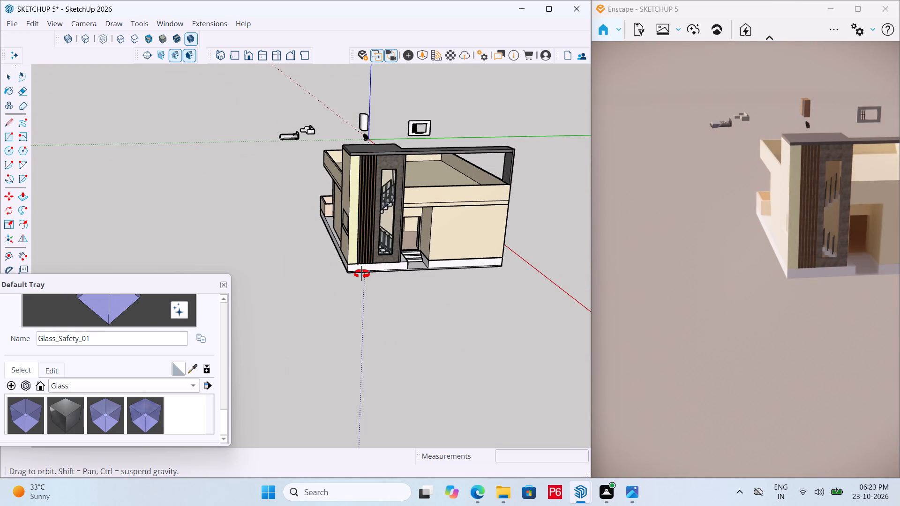
middle_drag(362, 274, 406, 181)
Inside the base group, pull the thin slab's front edge face outward about 5' 8 7/8" before the entrance steps.
scroll(398, 248, up, 6)
middle_drag(357, 263, 324, 336)
scroll(331, 327, up, 2)
middle_drag(399, 267, 398, 278)
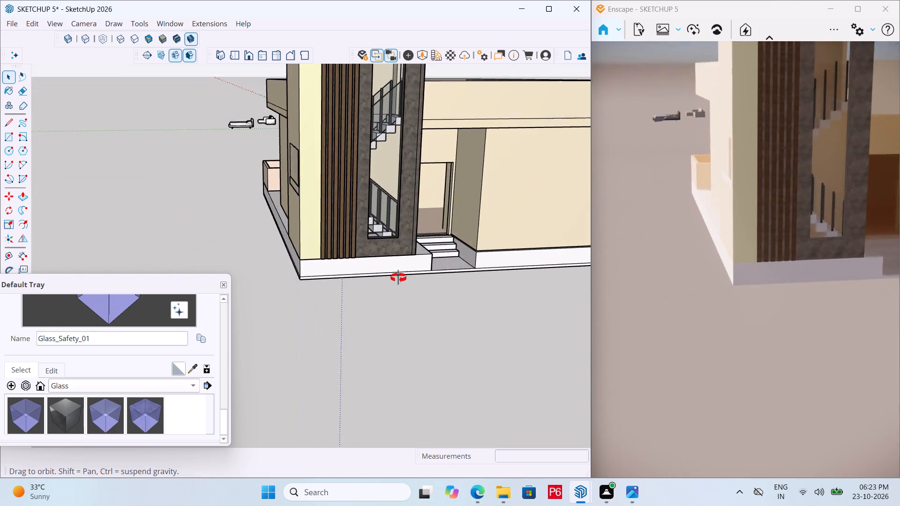
middle_drag(398, 278, 391, 301)
scroll(391, 301, up, 12)
middle_click(452, 278)
middle_click(455, 276)
click(463, 262)
double_click(450, 267)
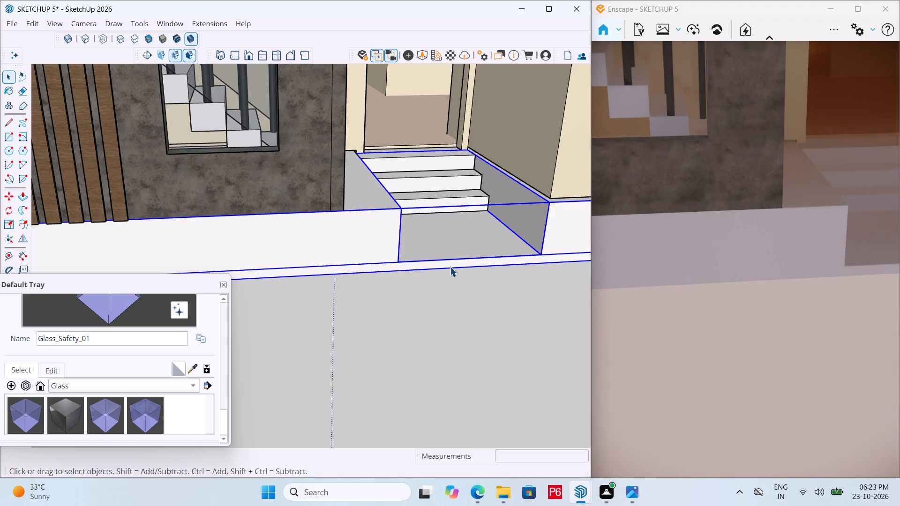
click(446, 265)
key(p)
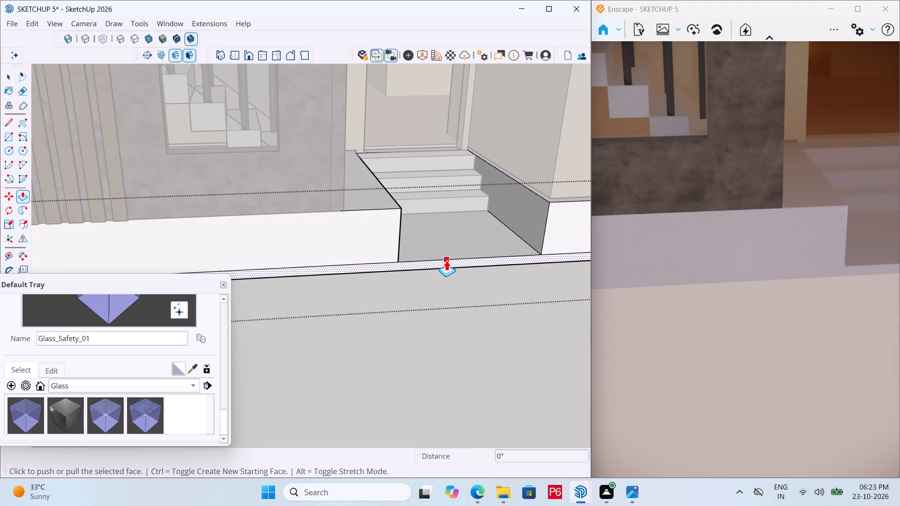
click(446, 260)
scroll(472, 333, down, 8)
scroll(406, 261, down, 6)
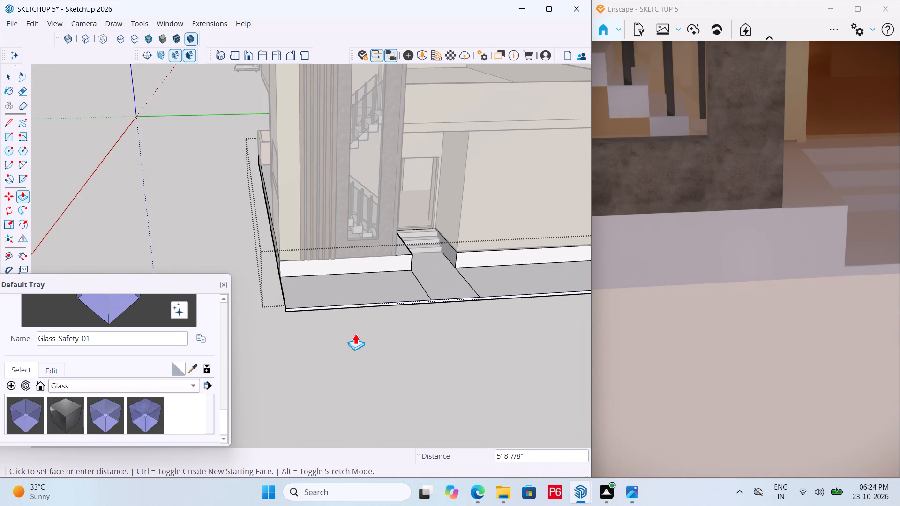
double_click(355, 334)
Pull the base slab's edge face along the stair tower side of the house outward 3'.
middle_drag(267, 261, 478, 293)
scroll(338, 293, up, 7)
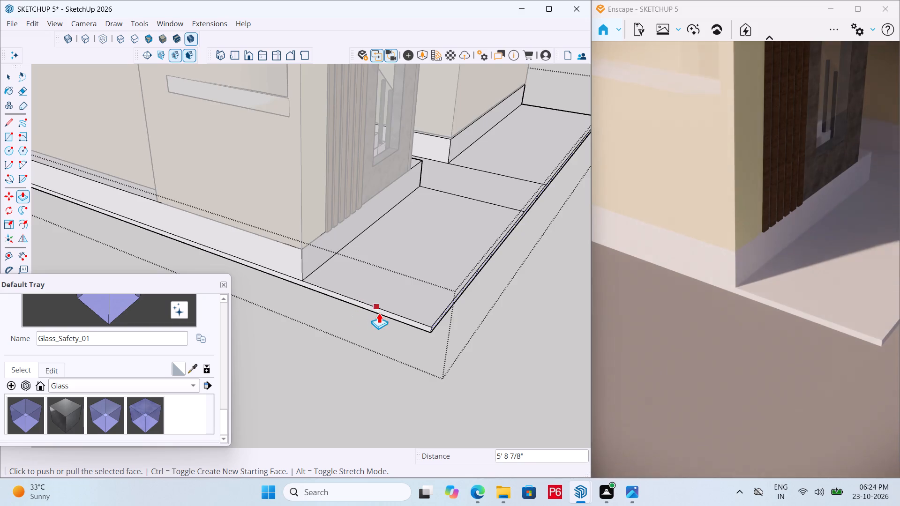
scroll(379, 312, up, 4)
key(p)
key(space)
click(393, 319)
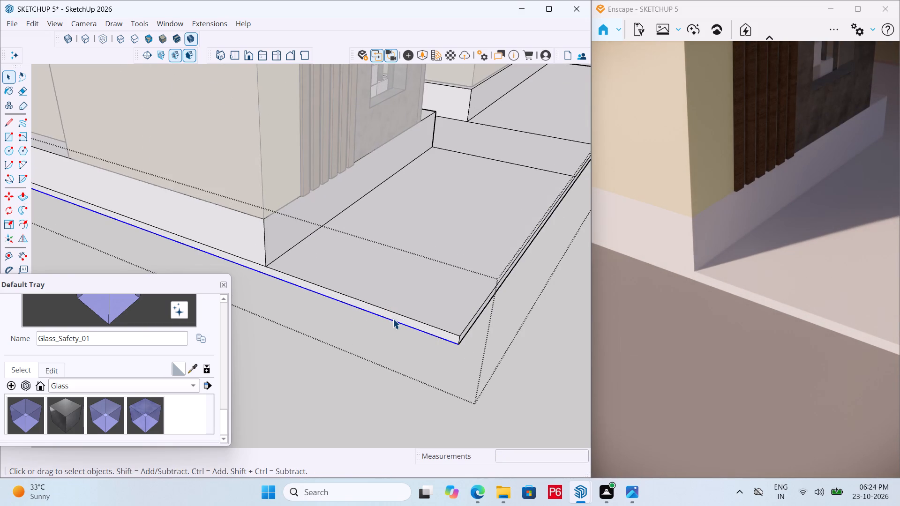
click(397, 318)
key(p)
click(397, 313)
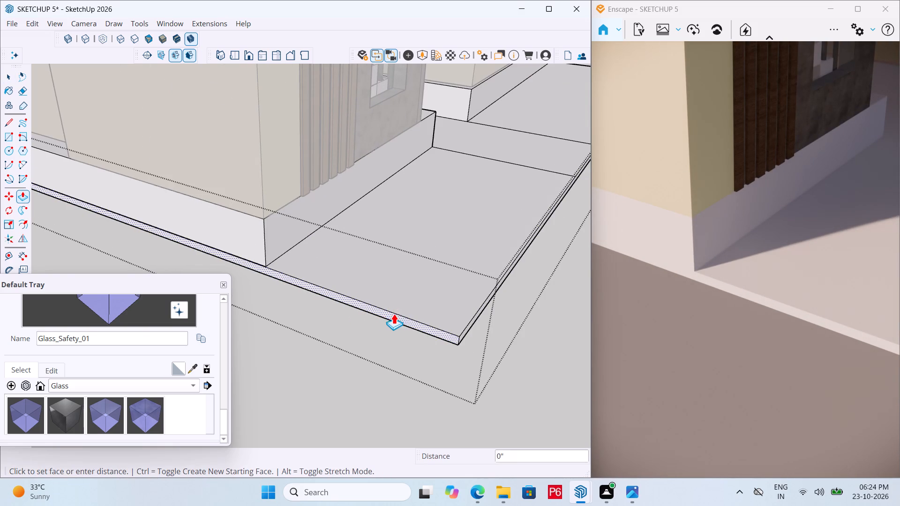
scroll(340, 267, down, 15)
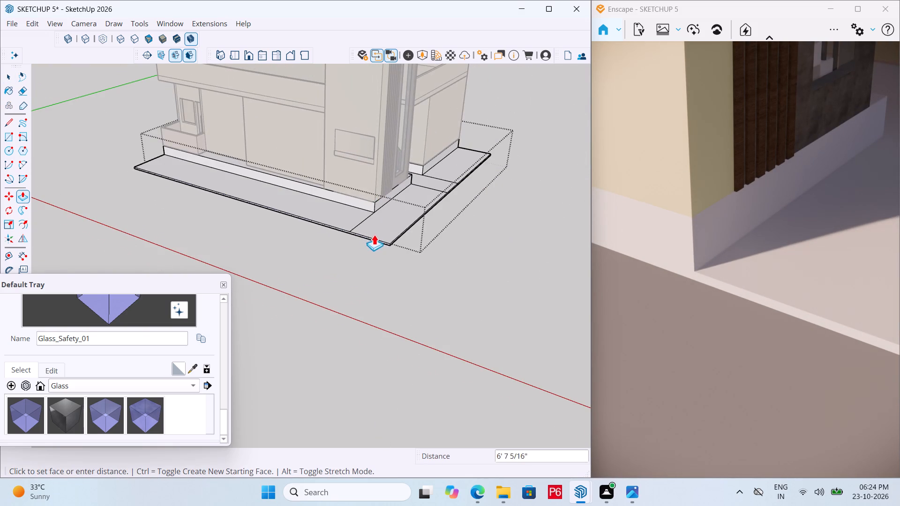
text(3')
key(Return)
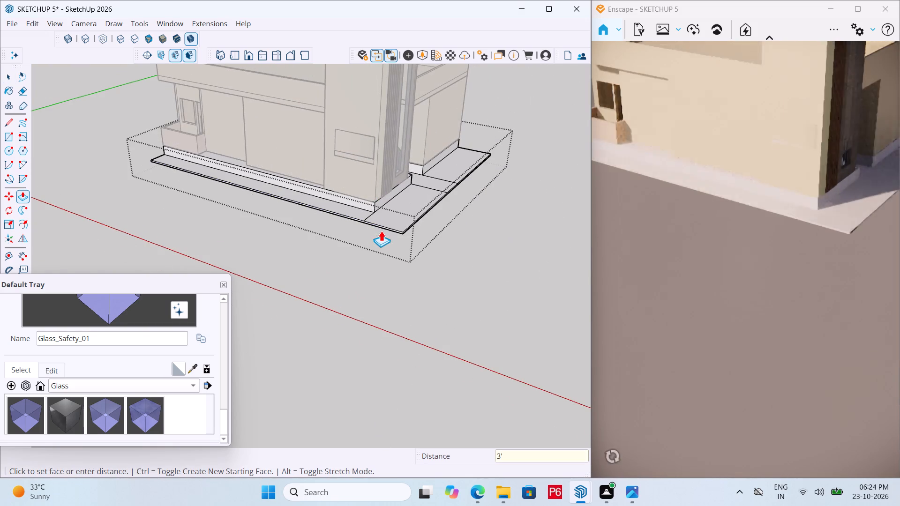
Pull the base slab's edge face on the side opposite the stair tower outward 3'.
middle_drag(338, 238, 104, 271)
scroll(252, 137, down, 6)
middle_drag(562, 191, 265, 164)
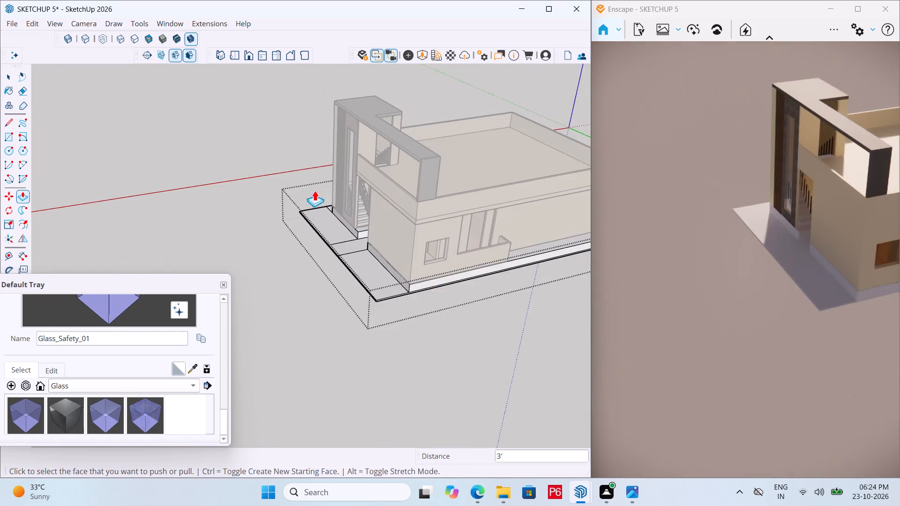
scroll(471, 302, up, 18)
middle_drag(524, 324, 518, 324)
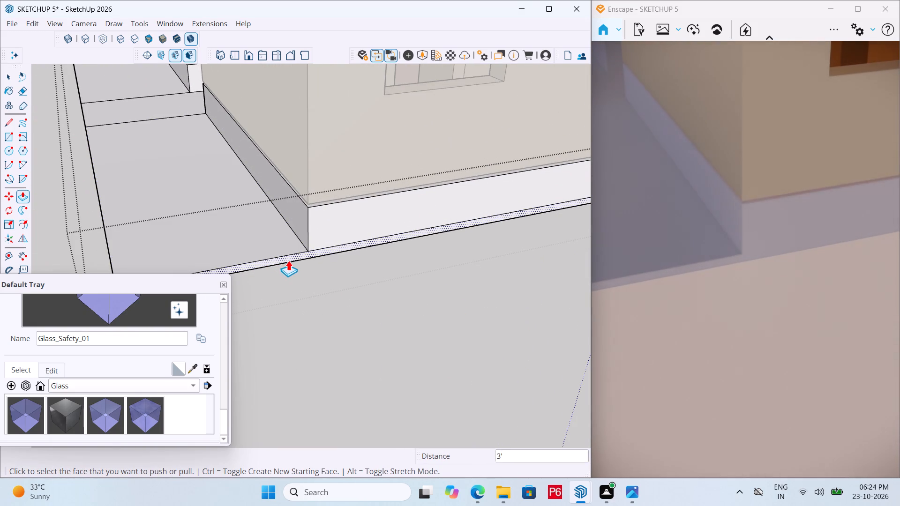
click(288, 260)
text(3')
key(Return)
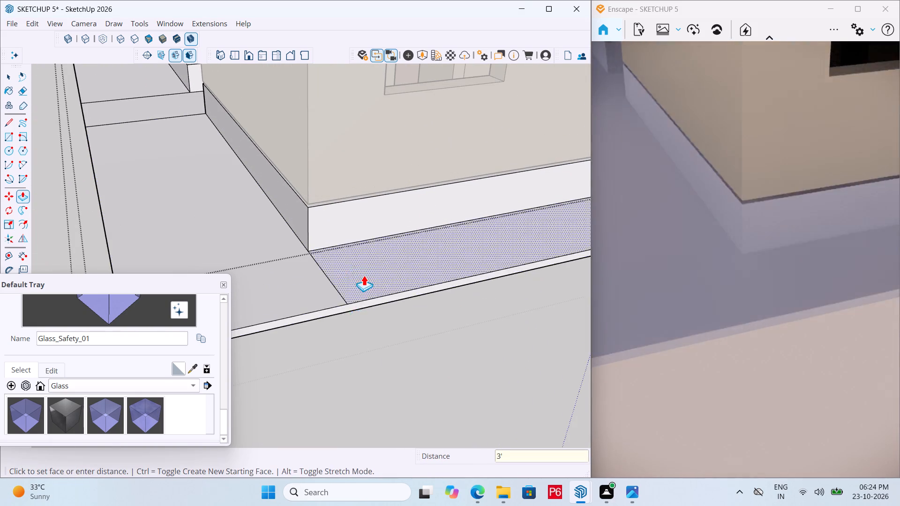
Pull the base slab's rear edge face outward 3'.
scroll(319, 253, down, 8)
scroll(255, 210, down, 12)
middle_drag(481, 193, 211, 196)
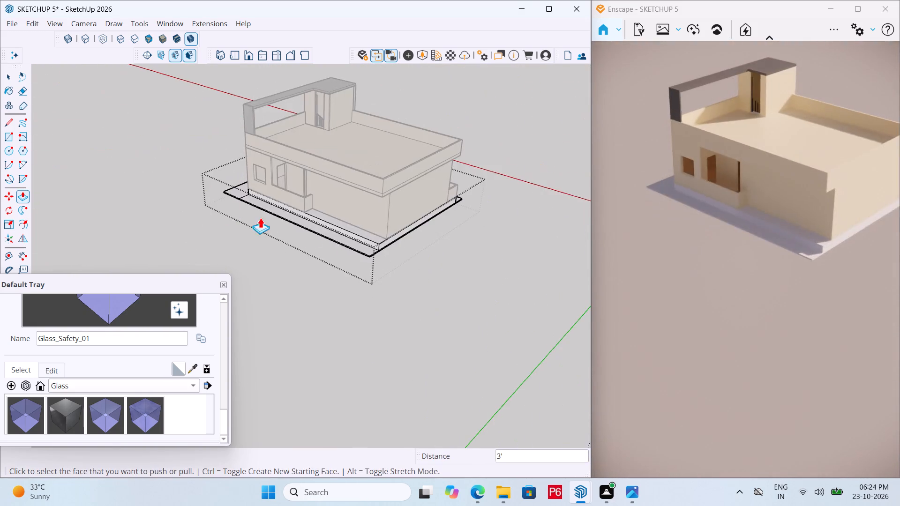
scroll(346, 237, up, 18)
click(386, 271)
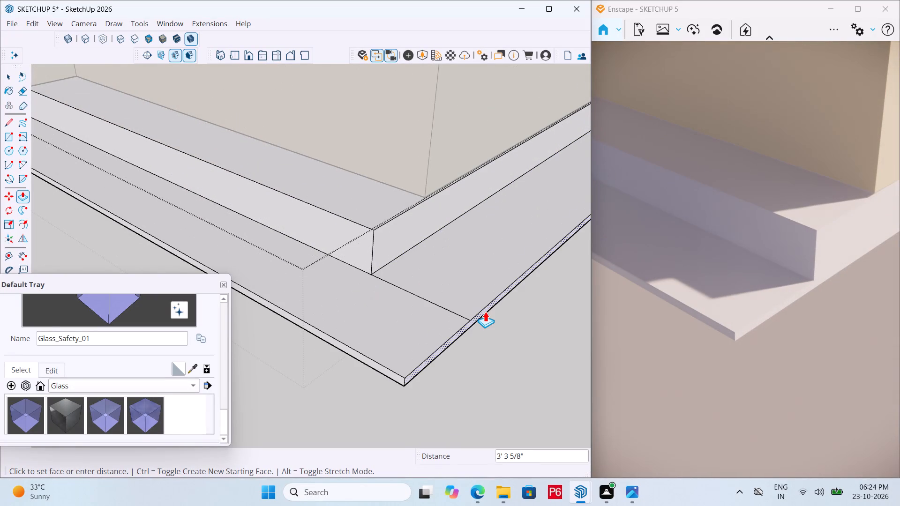
key(3)
key(apostrophe)
key(Return)
Erase the seam edges on the apron's top at the stair tower's front corner and in front of the entrance steps.
scroll(327, 208, down, 7)
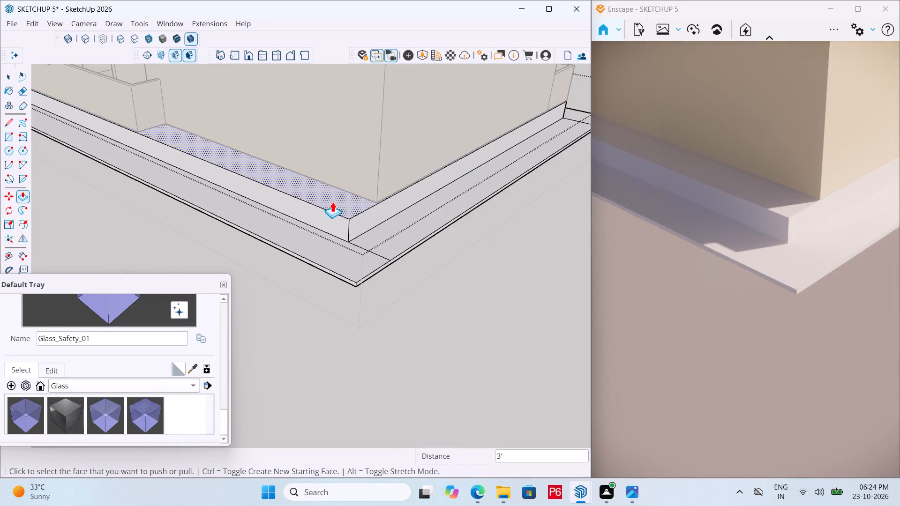
scroll(359, 194, down, 7)
middle_drag(240, 214, 611, 200)
middle_drag(205, 214, 622, 303)
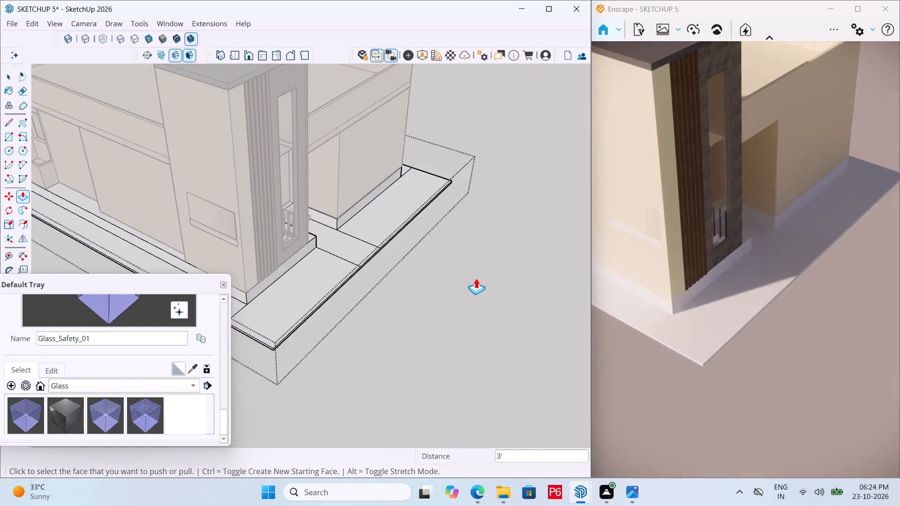
scroll(379, 74, down, 6)
middle_drag(292, 116, 233, 198)
scroll(295, 214, up, 6)
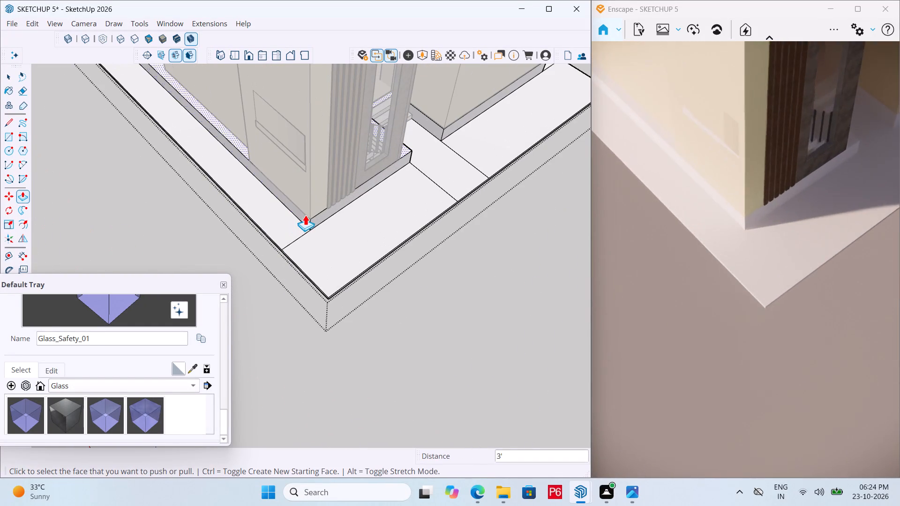
key(e)
drag(296, 237, 290, 226)
drag(299, 233, 305, 244)
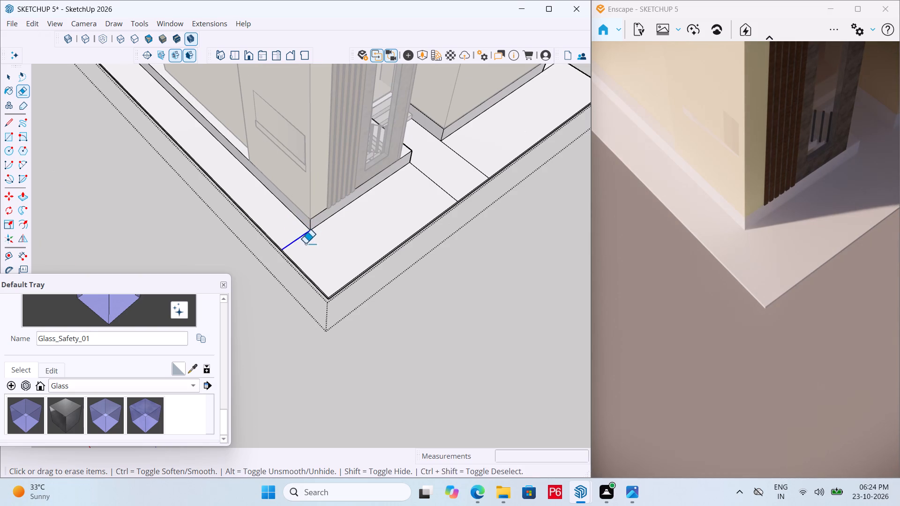
drag(305, 244, 307, 245)
scroll(199, 199, down, 7)
drag(345, 176, 338, 183)
click(330, 190)
scroll(360, 208, down, 7)
scroll(328, 115, up, 1)
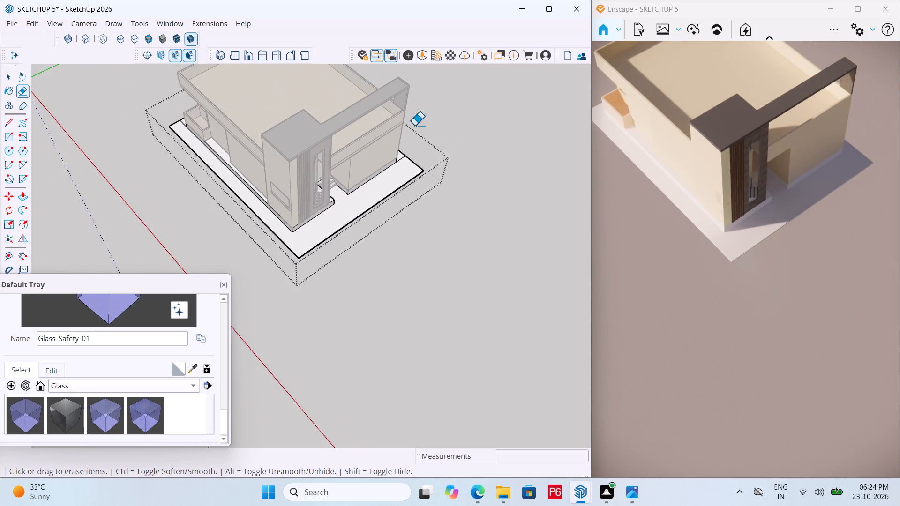
Erase the seam edge on the apron's top at the front corner opposite the stair tower.
middle_drag(401, 133, 133, 99)
scroll(225, 165, down, 5)
scroll(492, 247, up, 4)
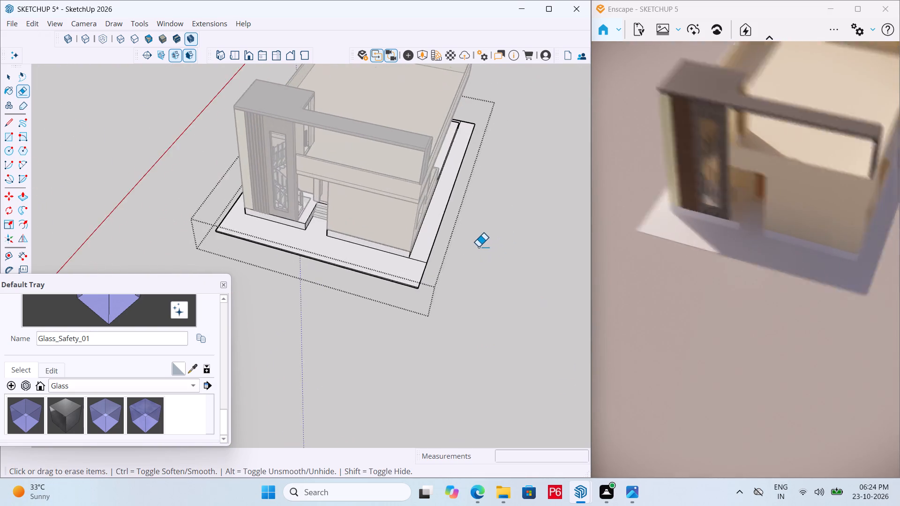
scroll(478, 247, up, 7)
scroll(428, 233, up, 4)
click(430, 246)
double_click(435, 240)
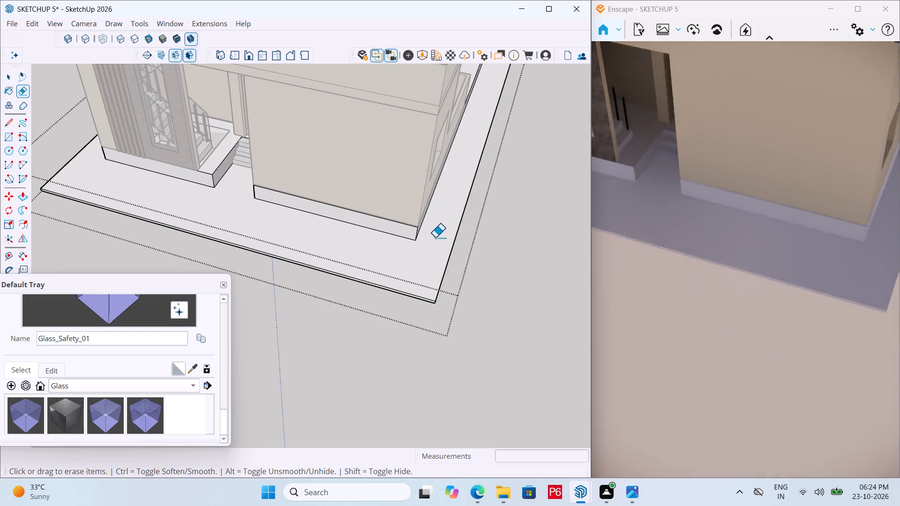
Erase the seam edges on the apron's top at both rear corners of the house.
scroll(291, 280, down, 5)
scroll(357, 261, down, 7)
middle_drag(462, 246, 305, 177)
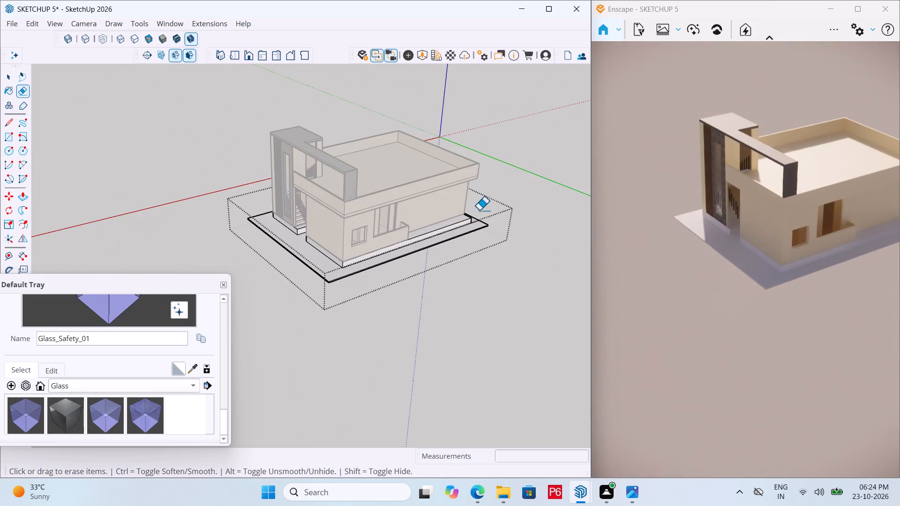
middle_drag(464, 239, 281, 235)
middle_drag(627, 331, 740, 257)
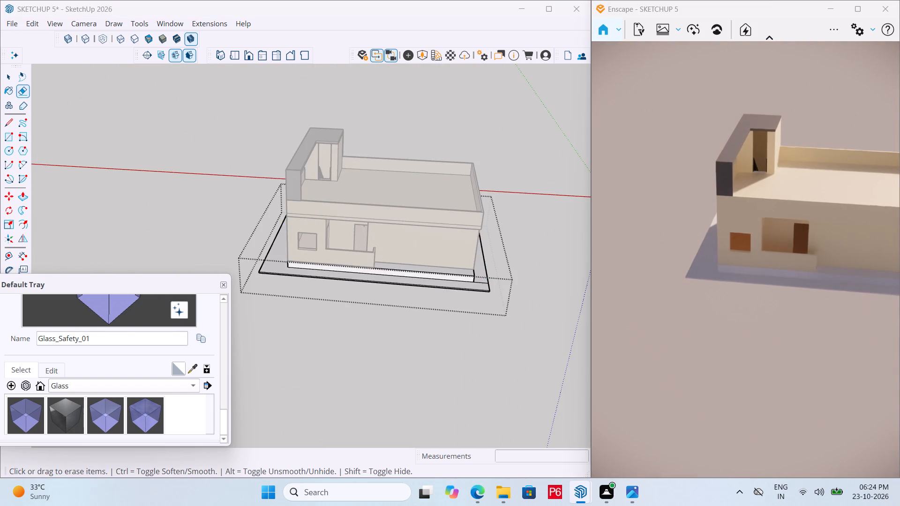
middle_drag(740, 257, 745, 259)
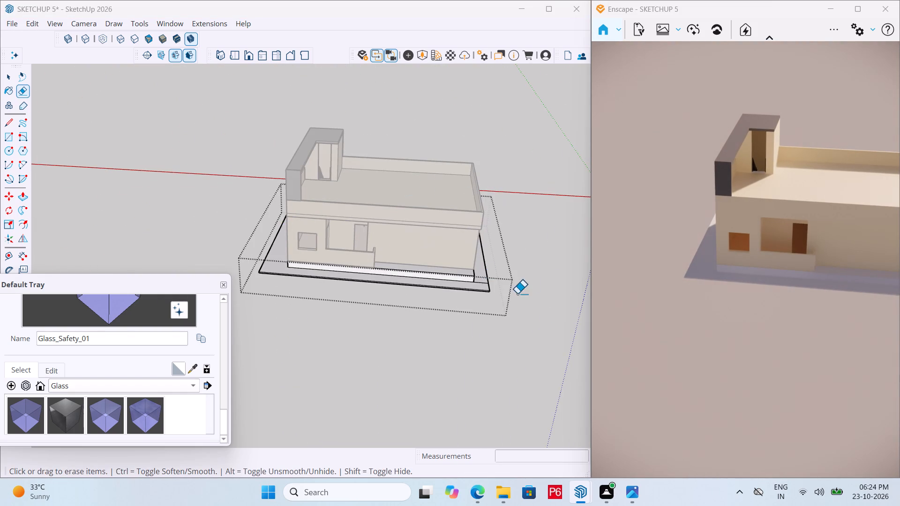
middle_drag(518, 298, 240, 302)
scroll(339, 348, up, 3)
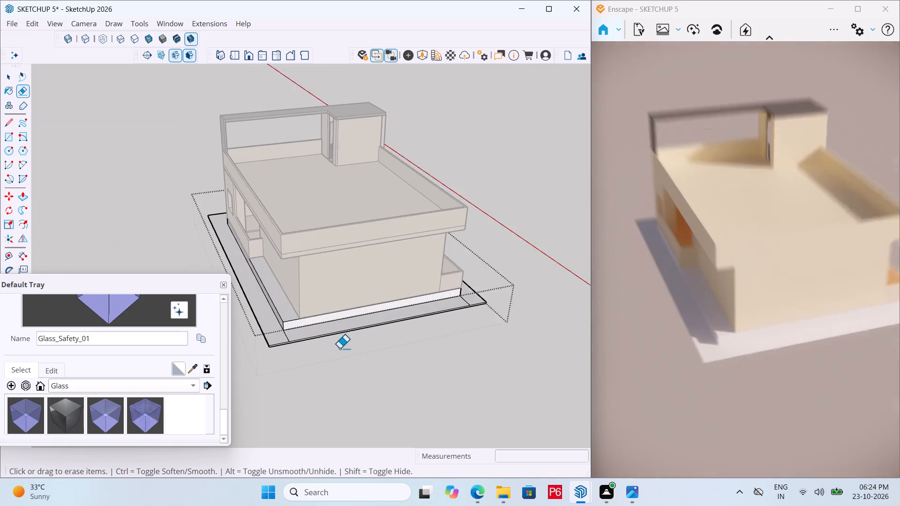
scroll(339, 349, up, 2)
scroll(291, 346, up, 5)
click(279, 332)
scroll(267, 331, down, 5)
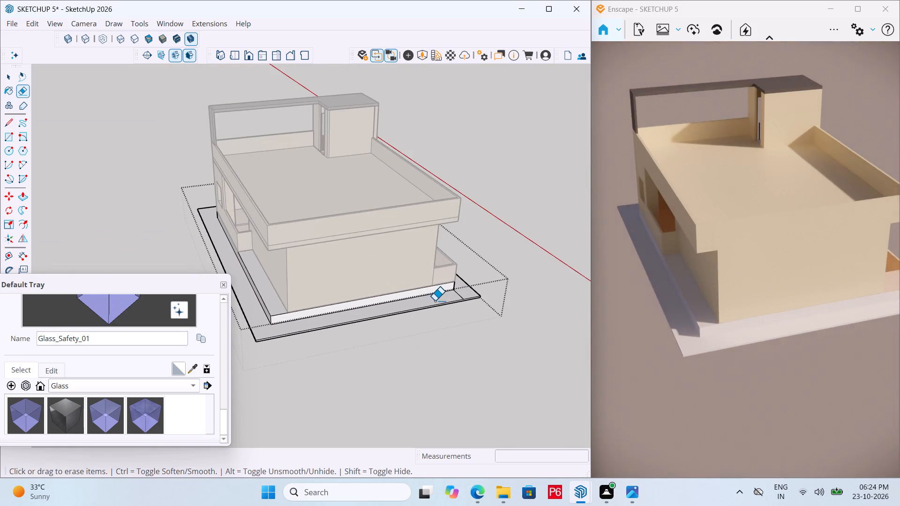
scroll(443, 296, up, 10)
double_click(414, 310)
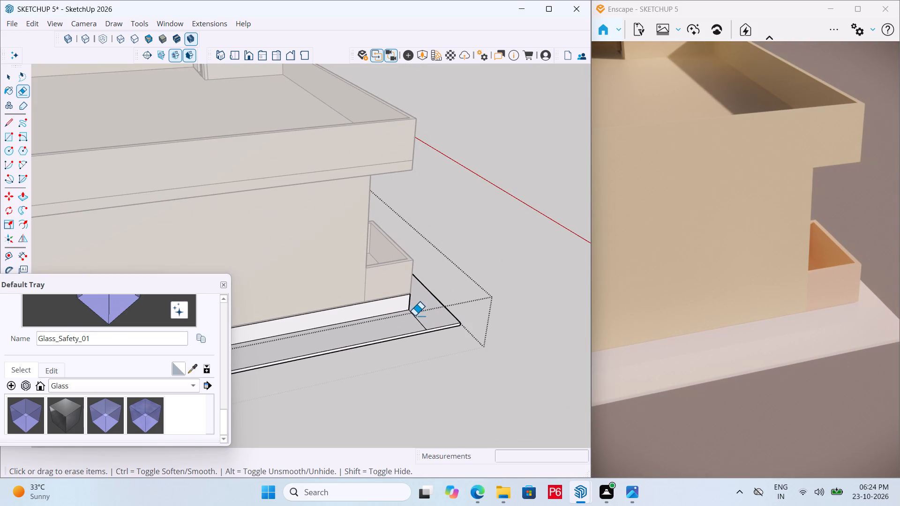
drag(416, 315, 412, 318)
Save the model and close the base group.
key(ctrl+s)
key(ctrl+s)
key(ctrl+s)
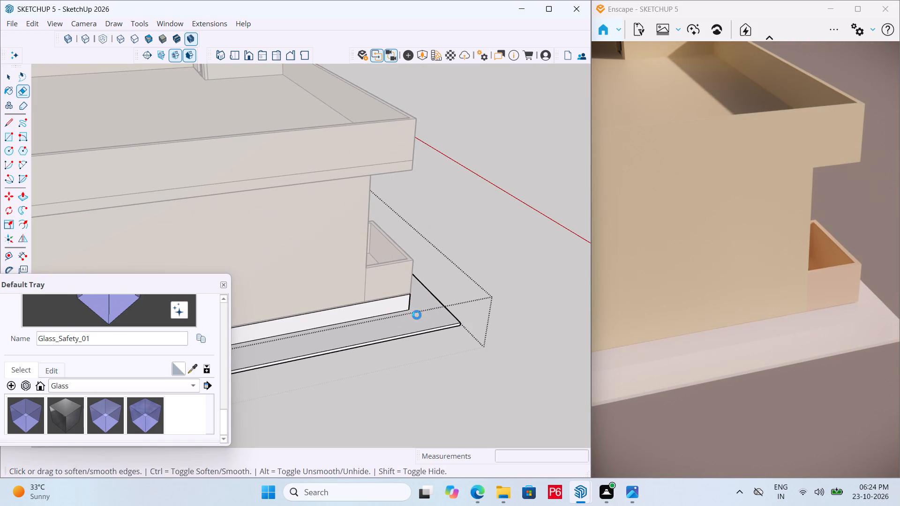
key(ctrl+s)
scroll(464, 304, down, 6)
middle_drag(470, 300, 200, 303)
scroll(515, 249, down, 2)
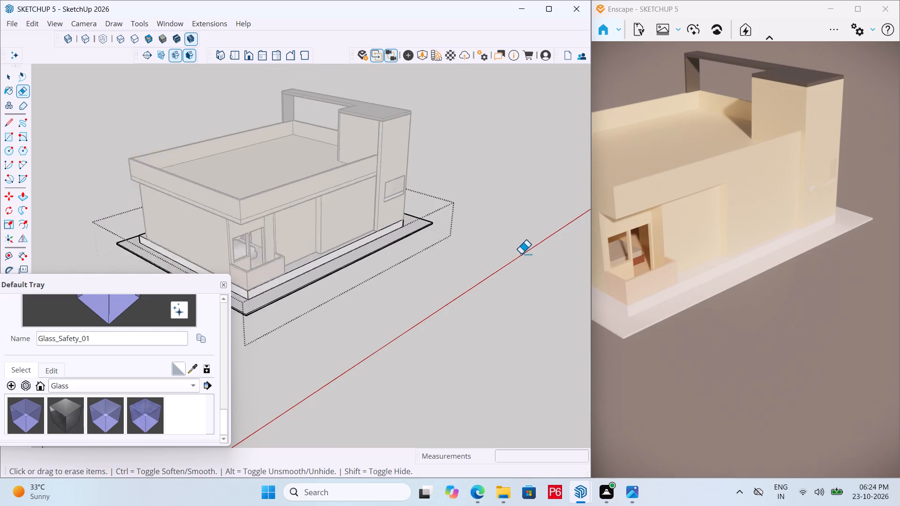
scroll(521, 254, down, 2)
middle_drag(481, 252, 21, 283)
key(space)
click(443, 307)
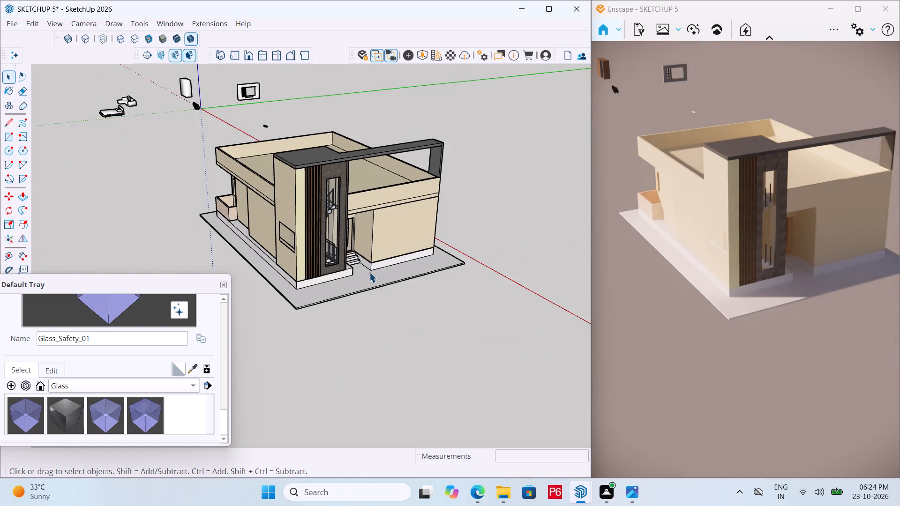
Open the base group for editing and select the plinth's front face under the wall beside the entrance steps.
scroll(368, 268, up, 5)
click(373, 263)
click(374, 263)
double_click(382, 265)
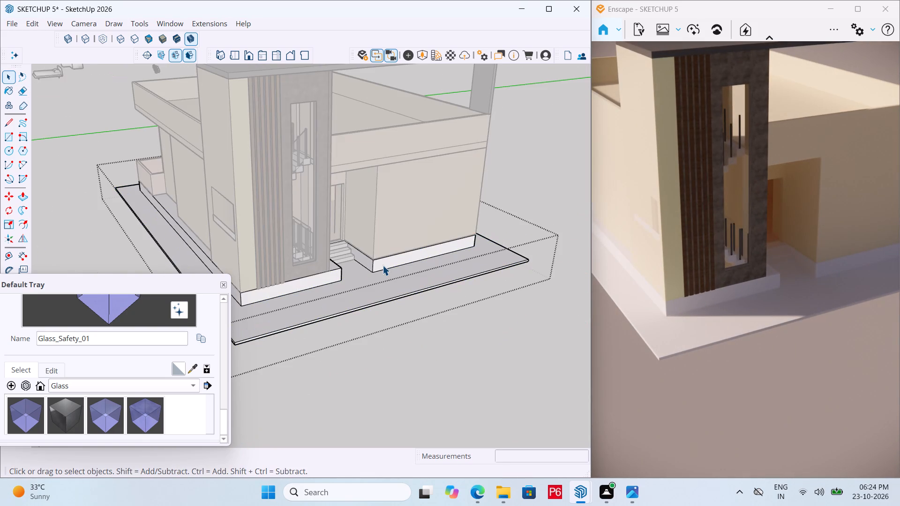
click(383, 265)
double_click(382, 265)
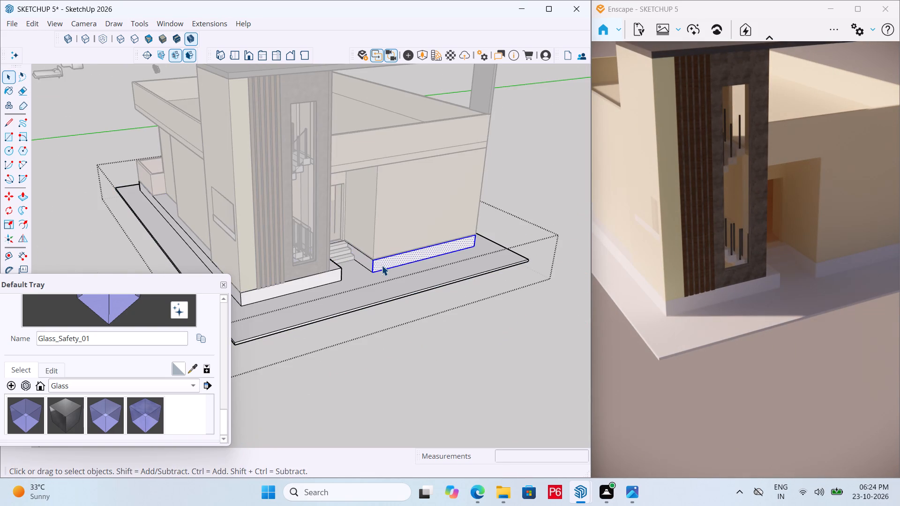
click(364, 261)
click(389, 266)
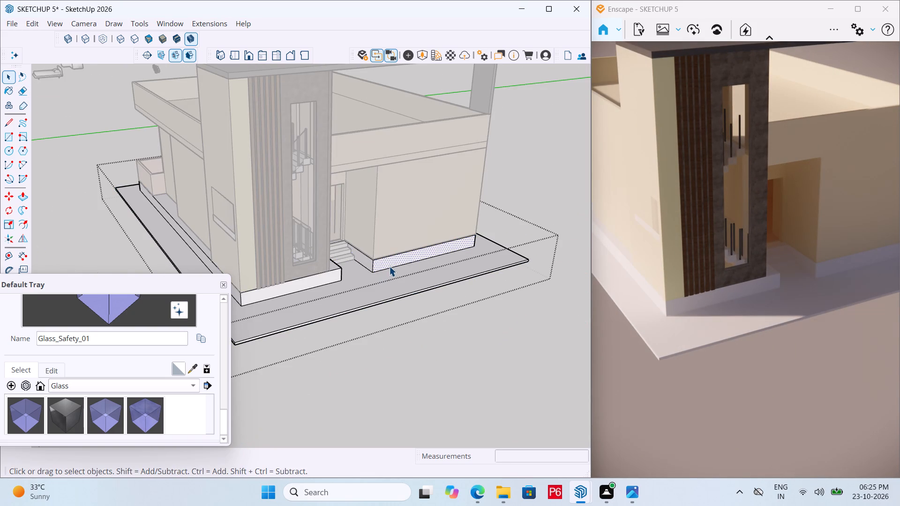
click(573, 162)
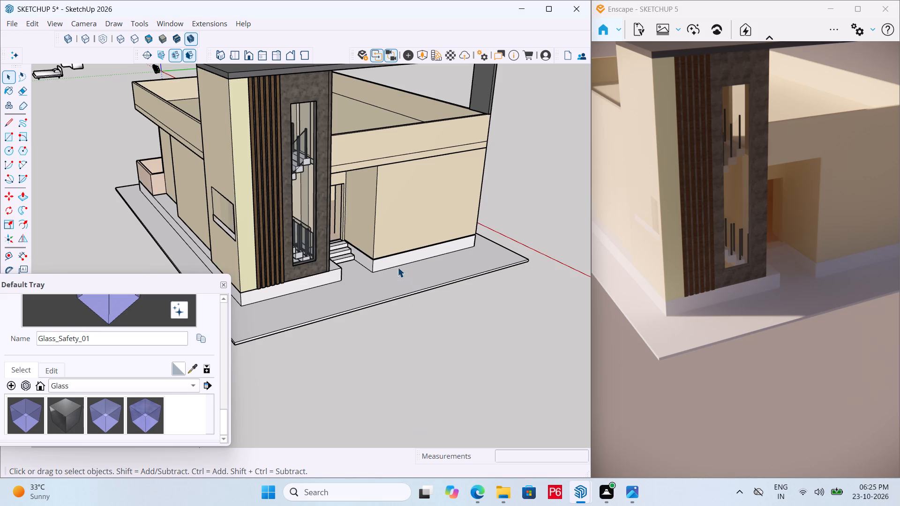
click(397, 260)
double_click(397, 260)
click(390, 261)
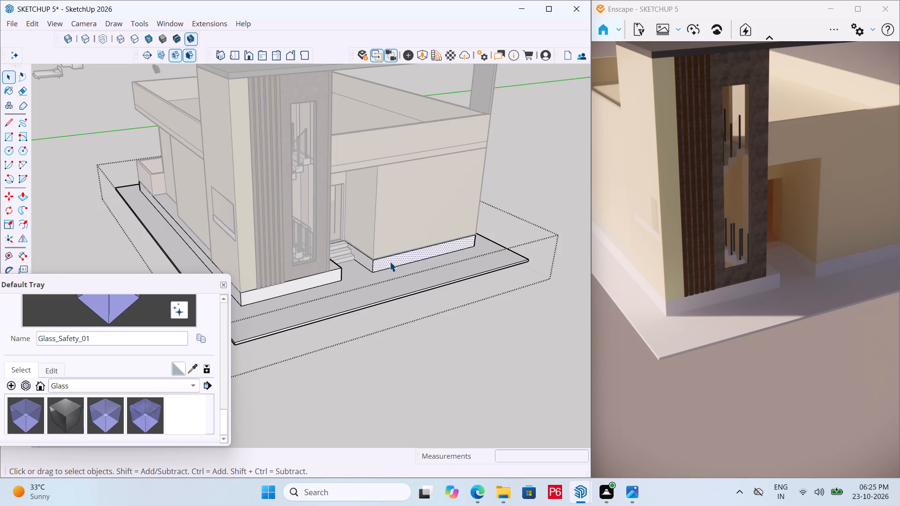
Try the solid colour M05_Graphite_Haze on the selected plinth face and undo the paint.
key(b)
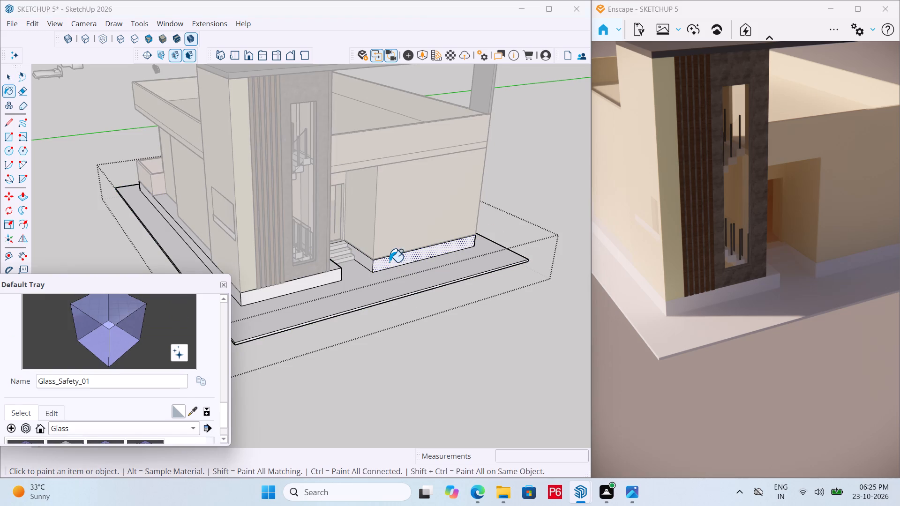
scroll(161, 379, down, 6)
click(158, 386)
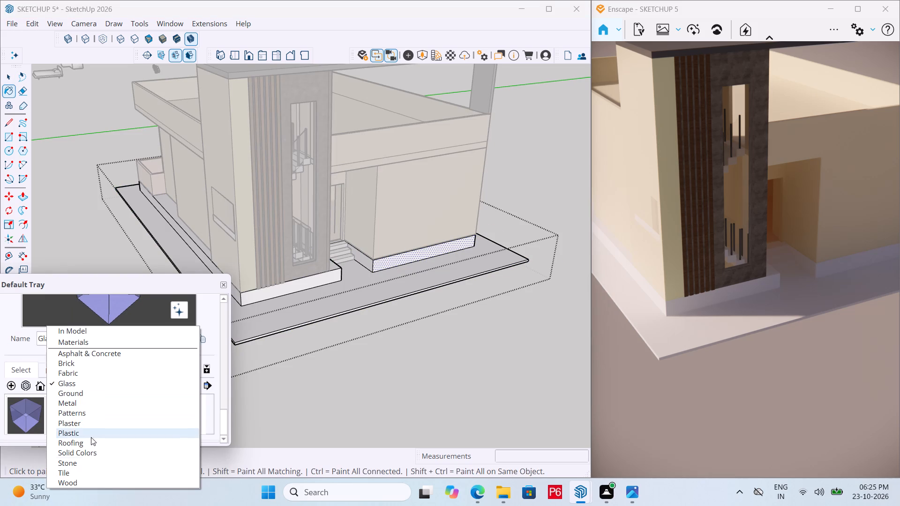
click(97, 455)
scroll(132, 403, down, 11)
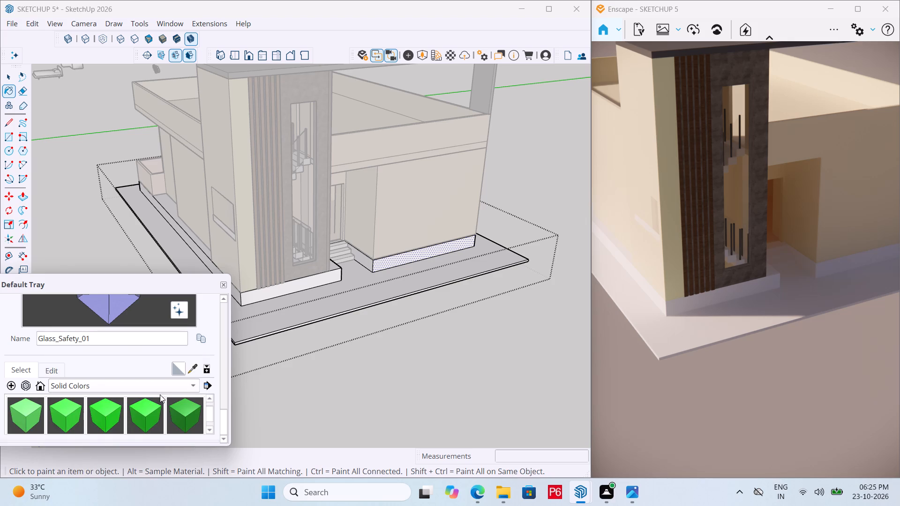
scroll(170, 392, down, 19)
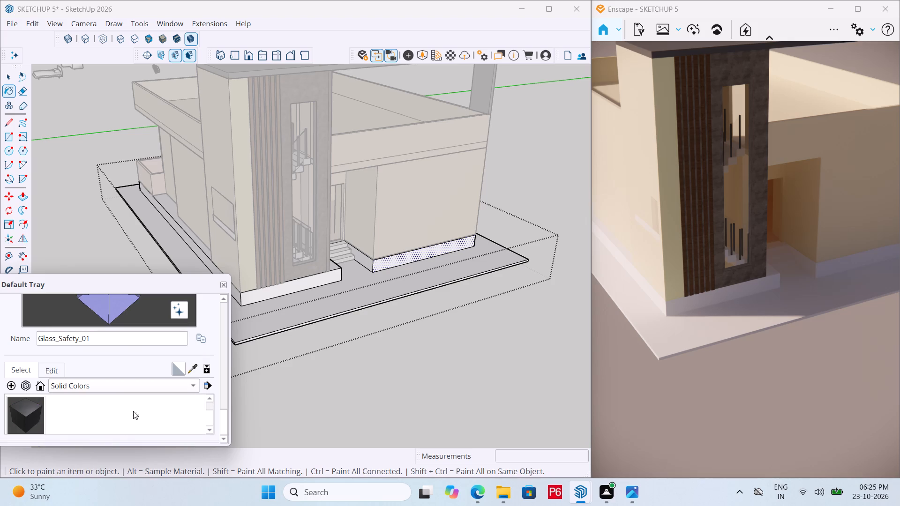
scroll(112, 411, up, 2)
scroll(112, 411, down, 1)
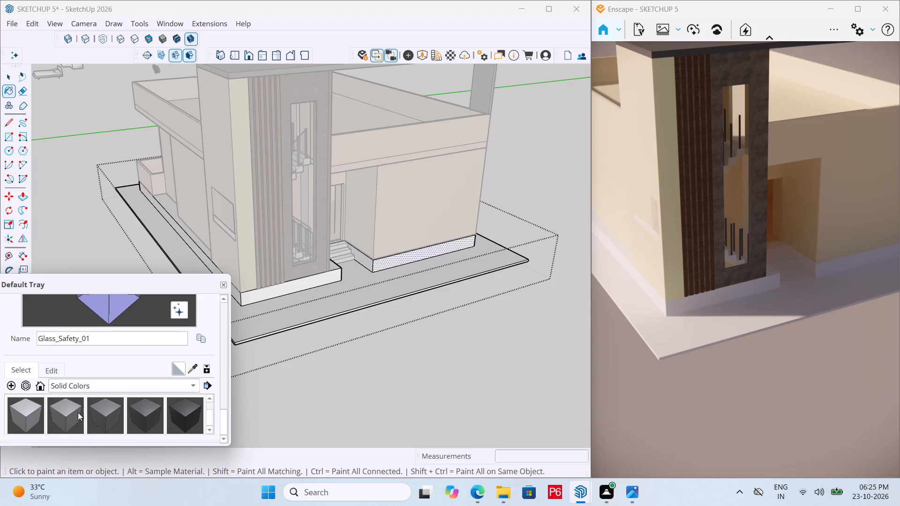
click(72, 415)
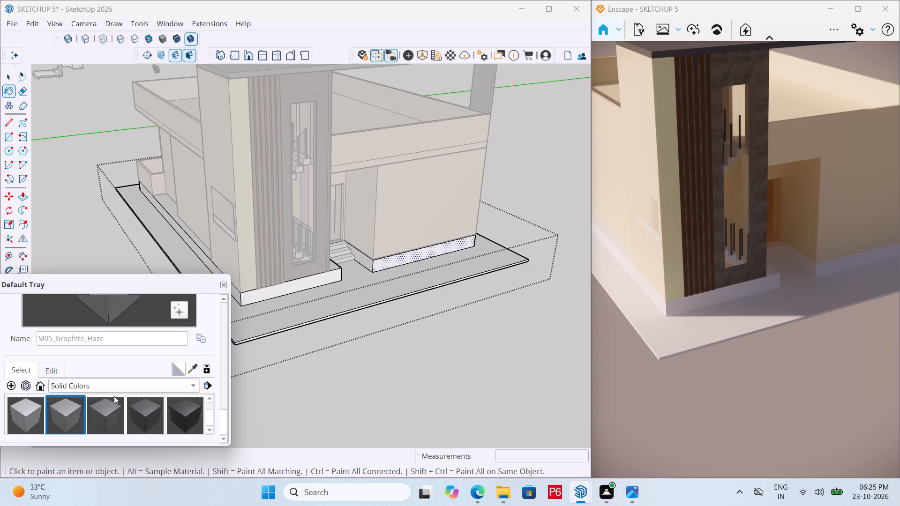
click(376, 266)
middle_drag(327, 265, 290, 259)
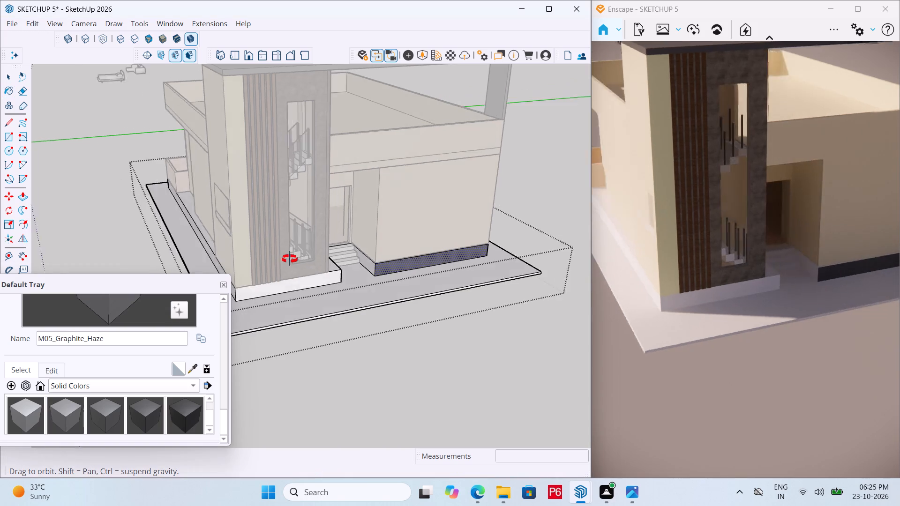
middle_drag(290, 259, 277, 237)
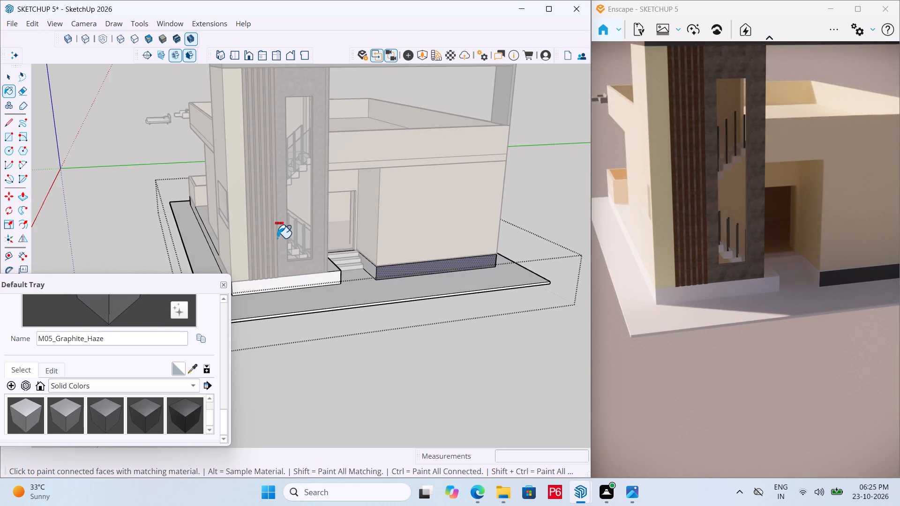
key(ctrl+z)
Paint the plinth's front faces beside the entrance and under the stair tower with the solid colour M03_Pewter_Shine.
scroll(134, 407, up, 1)
scroll(124, 411, down, 1)
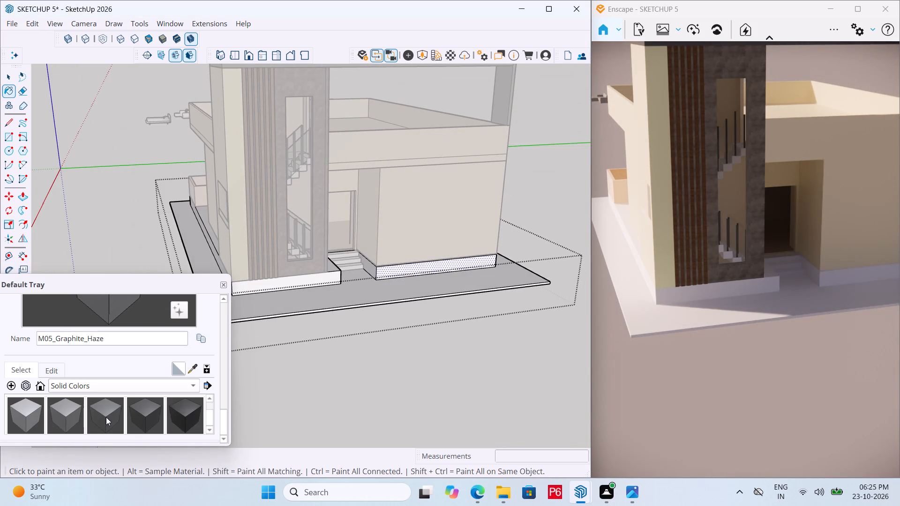
scroll(106, 417, up, 1)
click(175, 409)
click(379, 272)
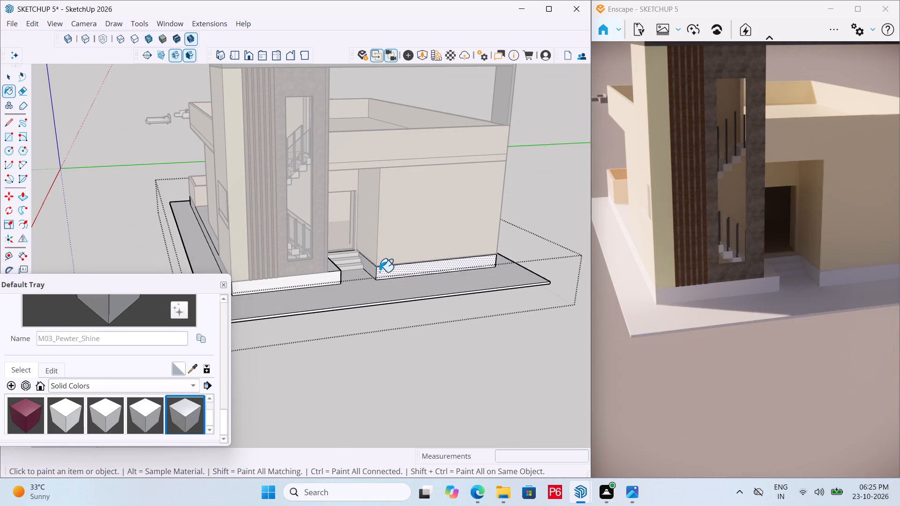
click(326, 279)
Paint the plinth's long side face along the stair tower side of the house with M03_Pewter_Shine.
scroll(368, 263, down, 1)
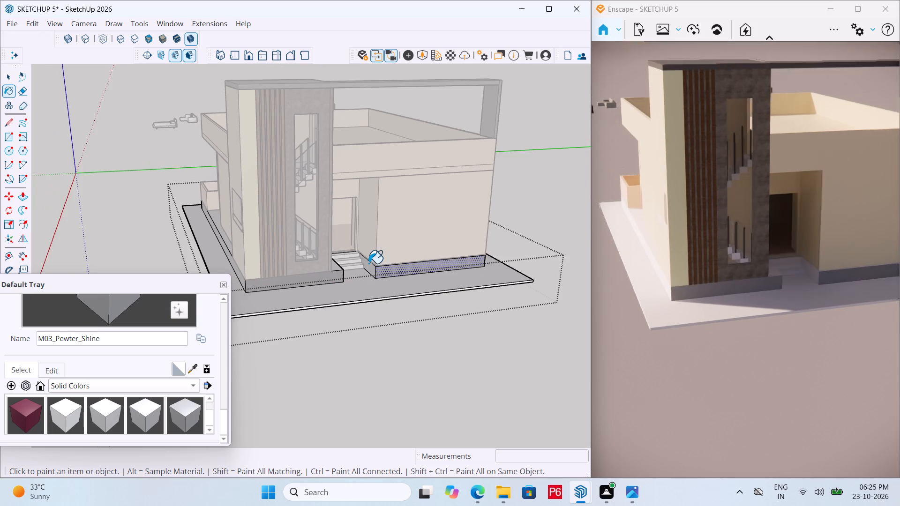
scroll(368, 263, down, 2)
middle_drag(265, 273, 397, 273)
scroll(293, 285, up, 4)
click(289, 286)
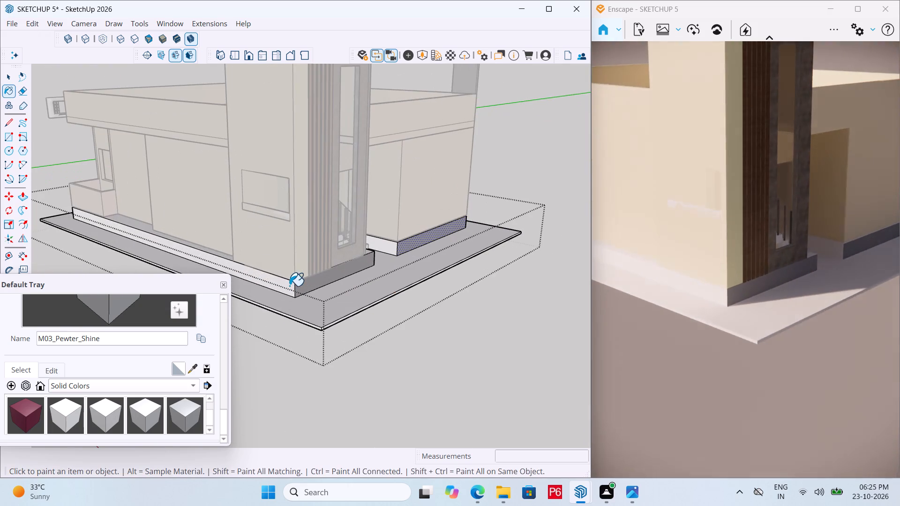
Paint the plinth's return face beside the entrance steps, on the stair tower side, with M03_Pewter_Shine.
scroll(360, 226, down, 6)
middle_drag(407, 239, 88, 239)
scroll(260, 251, up, 8)
middle_drag(271, 252, 310, 258)
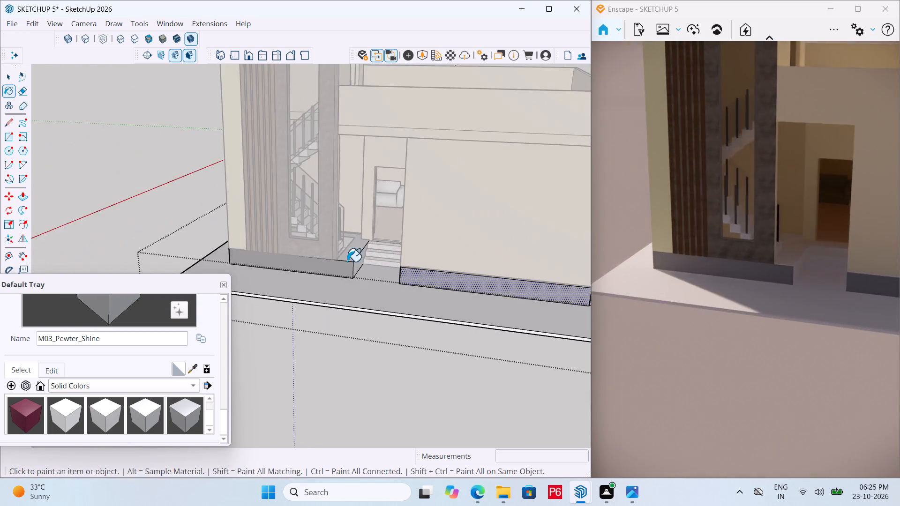
scroll(347, 261, up, 3)
middle_click(349, 261)
click(361, 262)
middle_drag(384, 269, 499, 276)
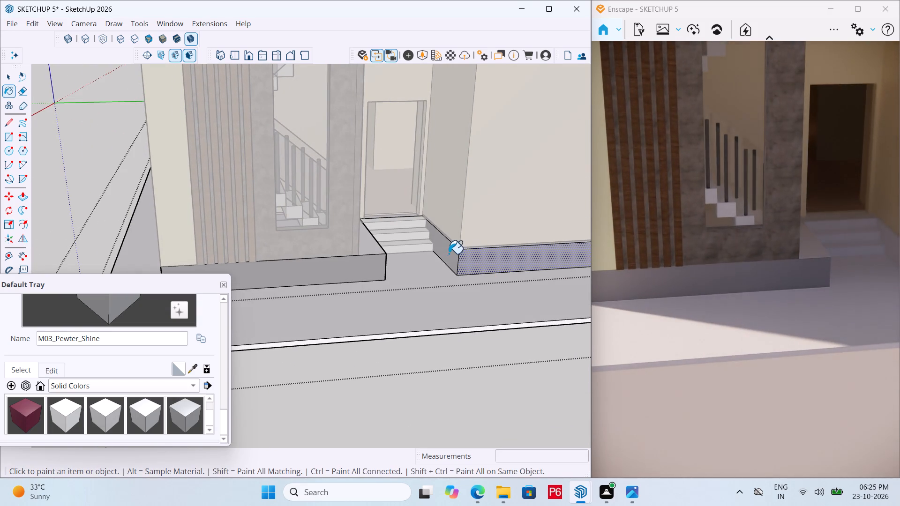
Paint the plinth's return face on the other side of the entrance steps, its balcony-side face and its rear face with M03_Pewter_Shine.
click(449, 253)
scroll(279, 217, down, 6)
middle_drag(369, 231, 0, 226)
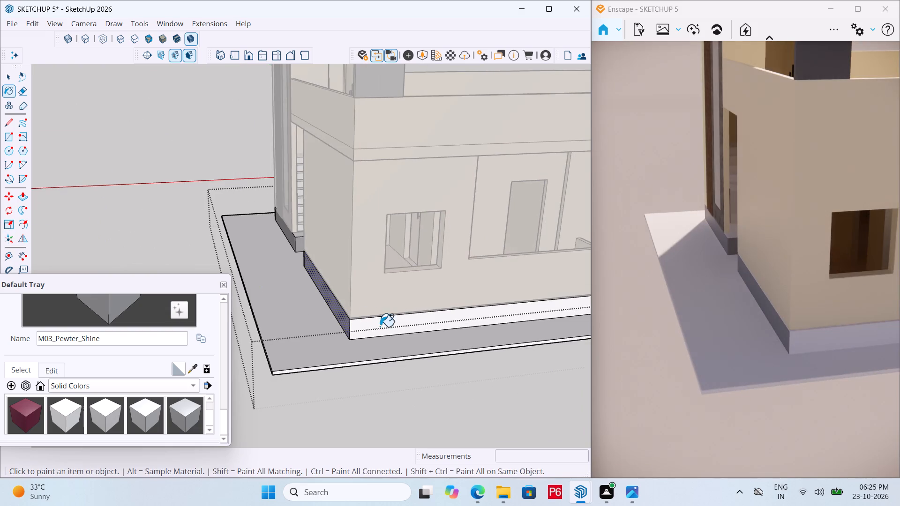
scroll(380, 327, up, 1)
drag(380, 327, 372, 325)
scroll(206, 279, down, 6)
scroll(278, 266, down, 11)
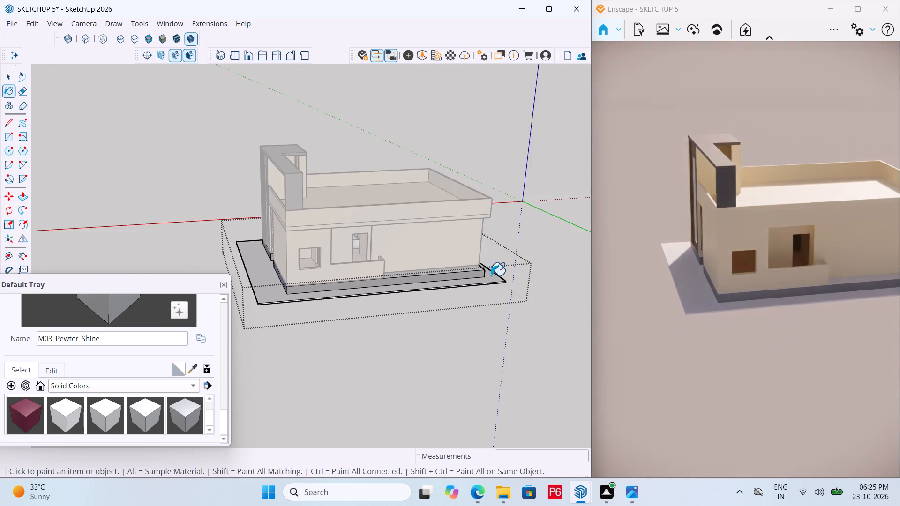
middle_drag(491, 275, 168, 279)
scroll(319, 335, up, 5)
double_click(319, 311)
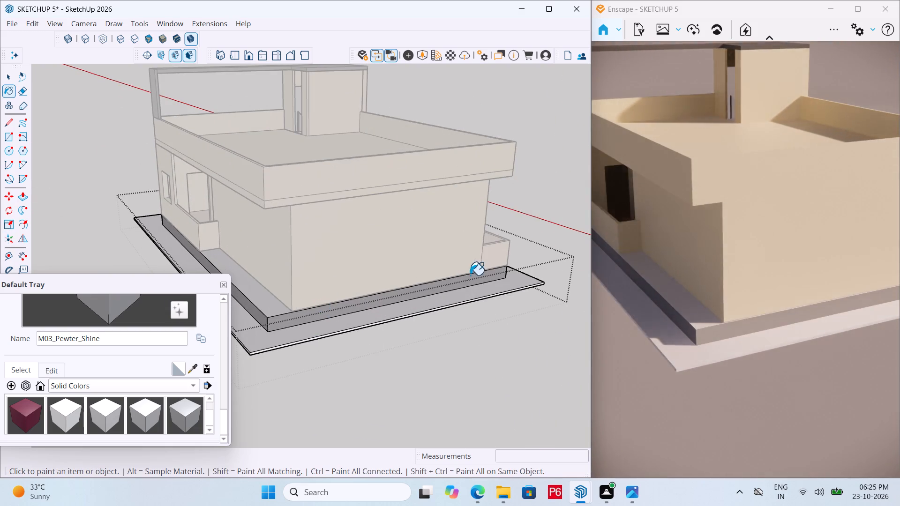
Paint the apron's top surface and the plinth's top ledge with M03_Pewter_Shine, working along the stair tower side.
scroll(476, 273, down, 6)
middle_drag(556, 267, 267, 270)
scroll(292, 283, up, 5)
click(326, 285)
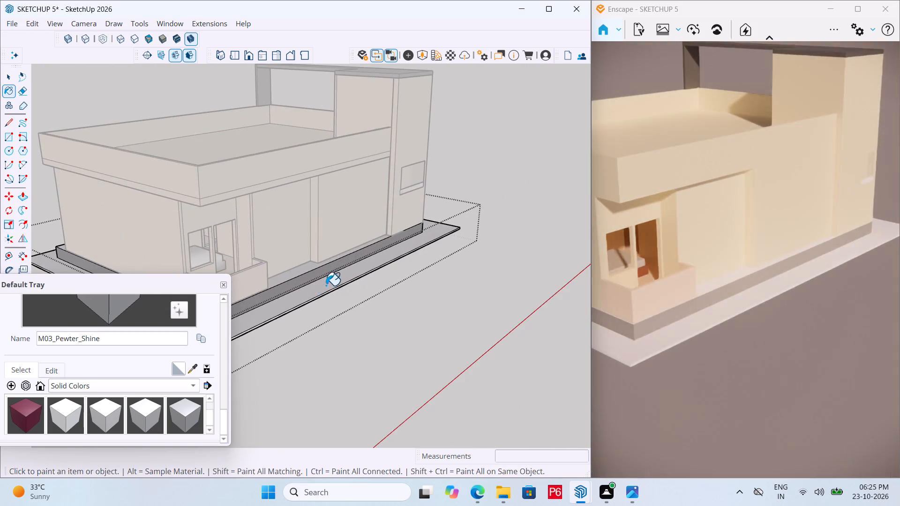
scroll(420, 248, down, 6)
middle_drag(410, 254, 103, 263)
middle_drag(334, 270, 304, 278)
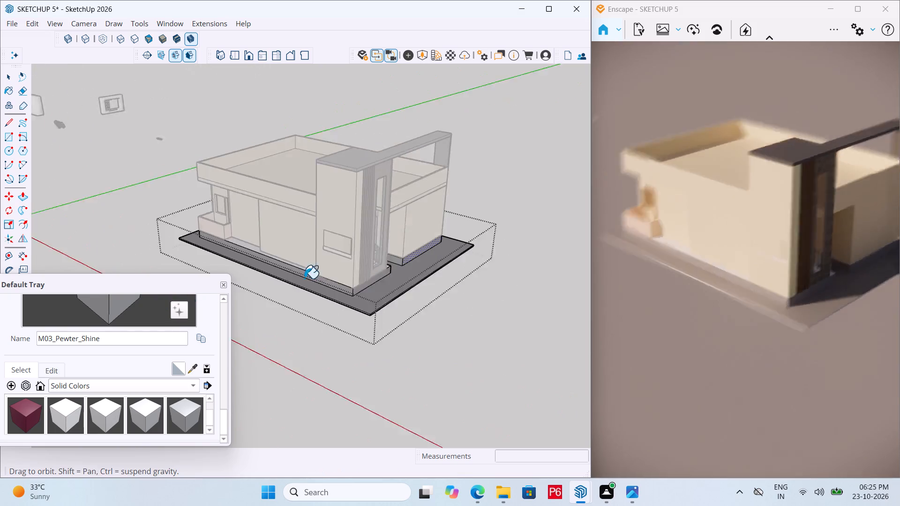
middle_drag(304, 278, 277, 282)
scroll(332, 273, up, 3)
middle_drag(317, 276, 244, 319)
scroll(252, 242, up, 5)
click(243, 199)
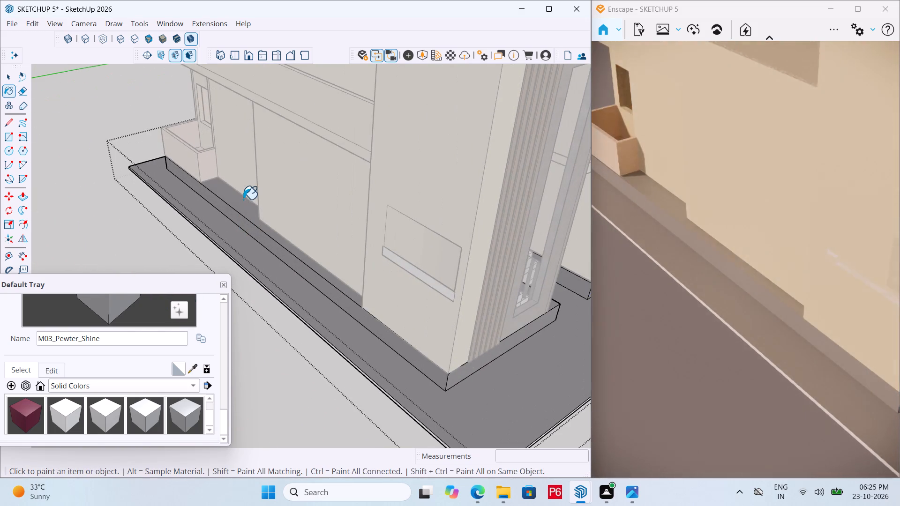
Close the plinth group and save the model.
scroll(254, 248, down, 6)
middle_drag(383, 281, 157, 233)
key(space)
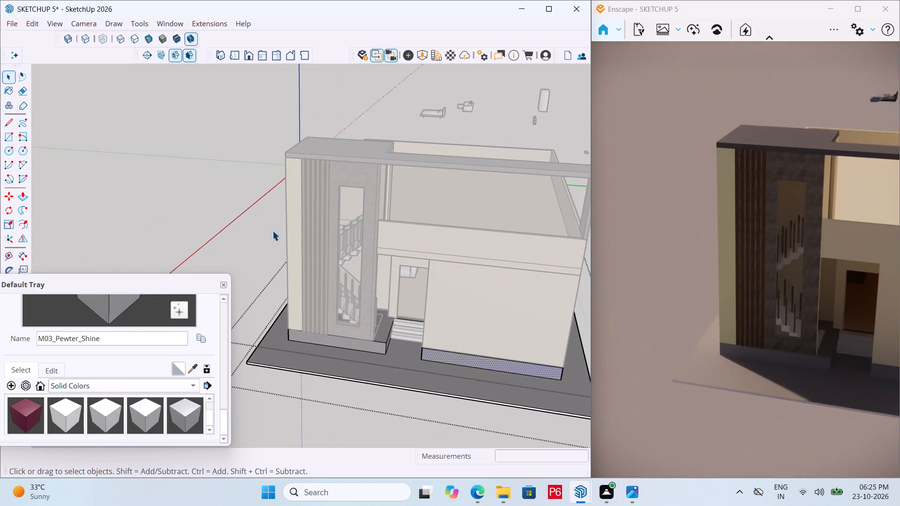
click(227, 137)
key(ctrl+s)
key(ctrl+s)
key(ctrl+s)
key(ctrl+s)
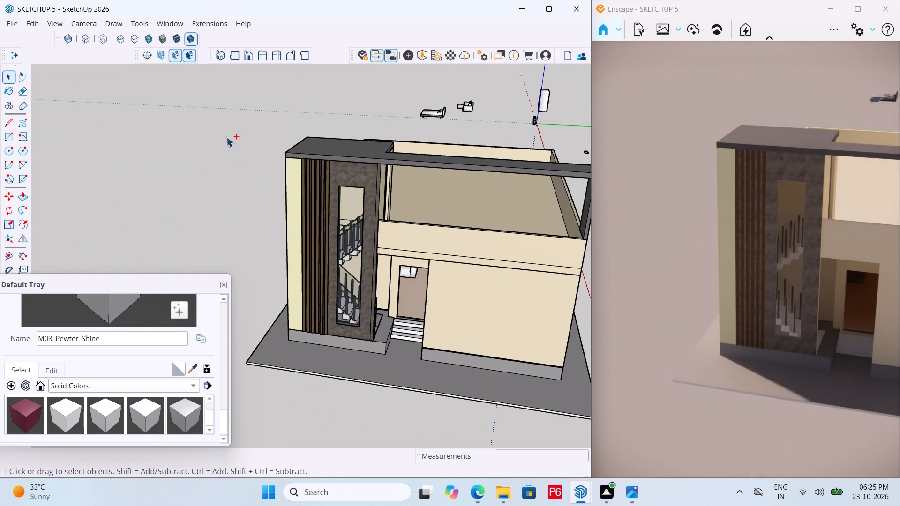
key(ctrl+s)
ctrl+scroll(226, 150, down, 6)
key(ctrl+s)
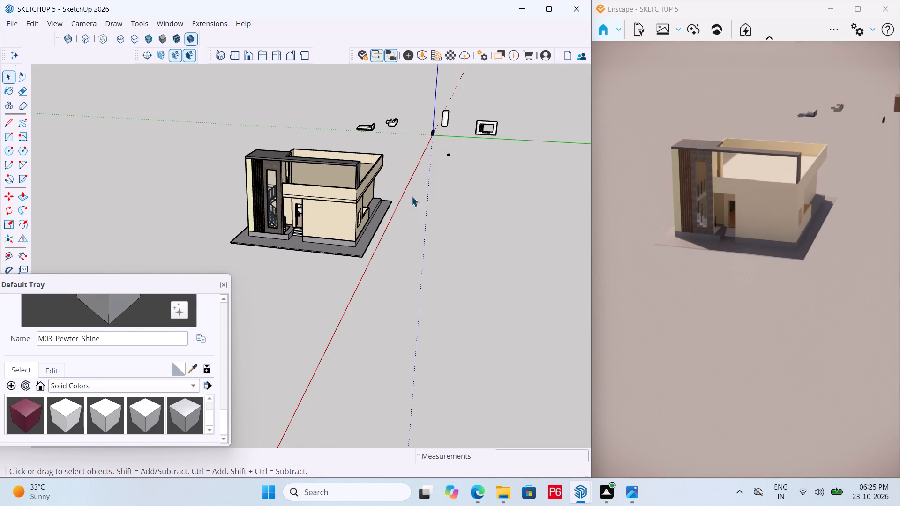
Open the ground-floor wall group for editing and select its front wall face beside the entrance steps.
scroll(289, 224, up, 1)
middle_drag(291, 224, 265, 186)
scroll(344, 240, up, 5)
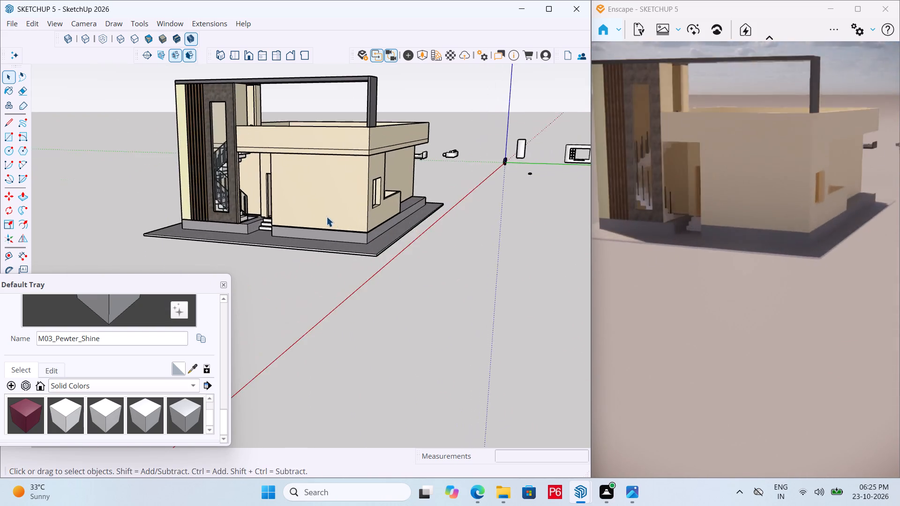
middle_drag(331, 204, 224, 276)
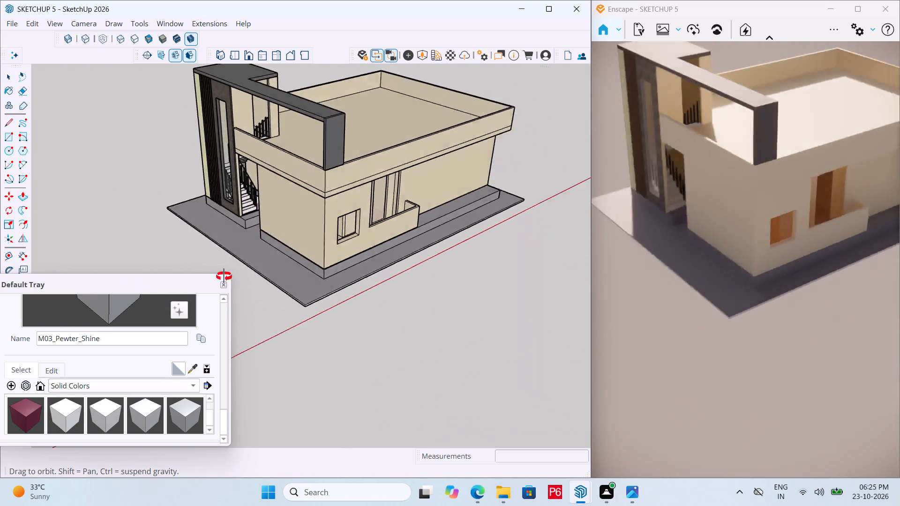
middle_drag(224, 276, 306, 236)
scroll(335, 224, up, 5)
click(340, 211)
click(309, 178)
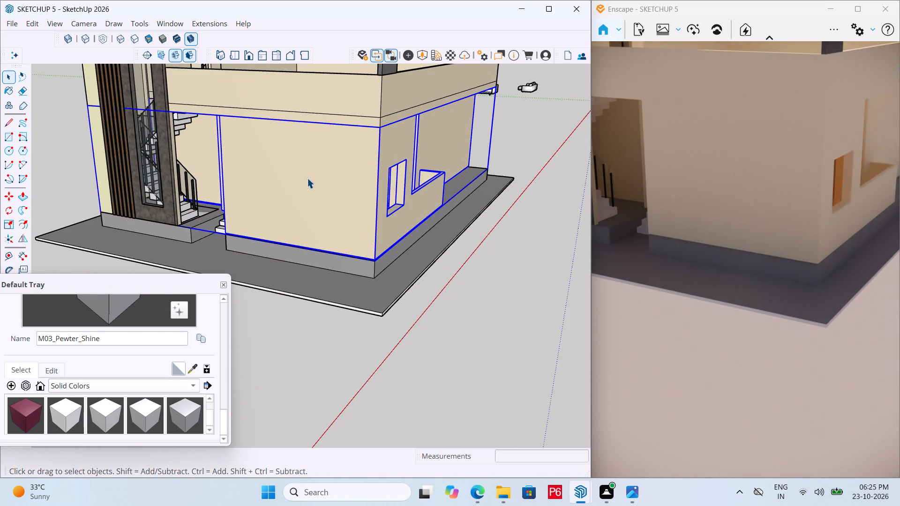
double_click(306, 178)
click(306, 178)
drag(305, 177, 302, 172)
double_click(290, 184)
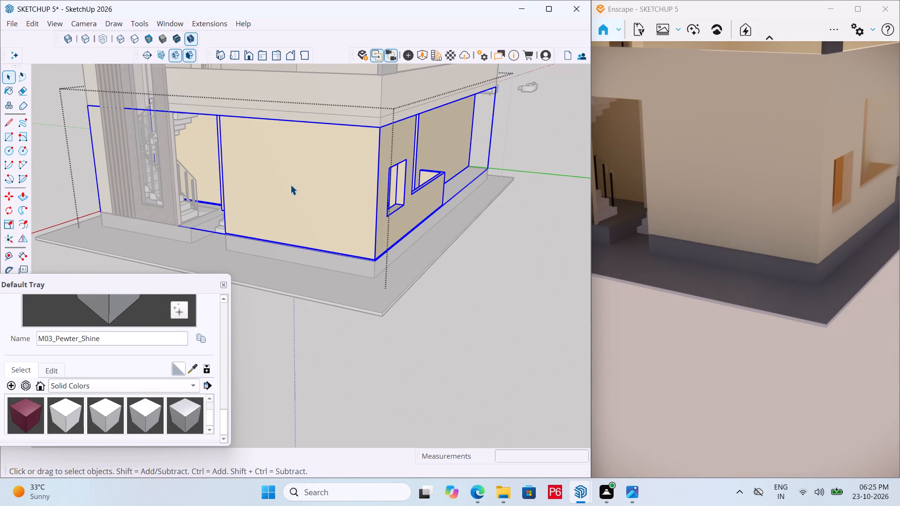
click(302, 205)
Place horizontal guides on the front wall face, 3' above its bottom edge and 3' below its top edge.
middle_drag(359, 216, 361, 212)
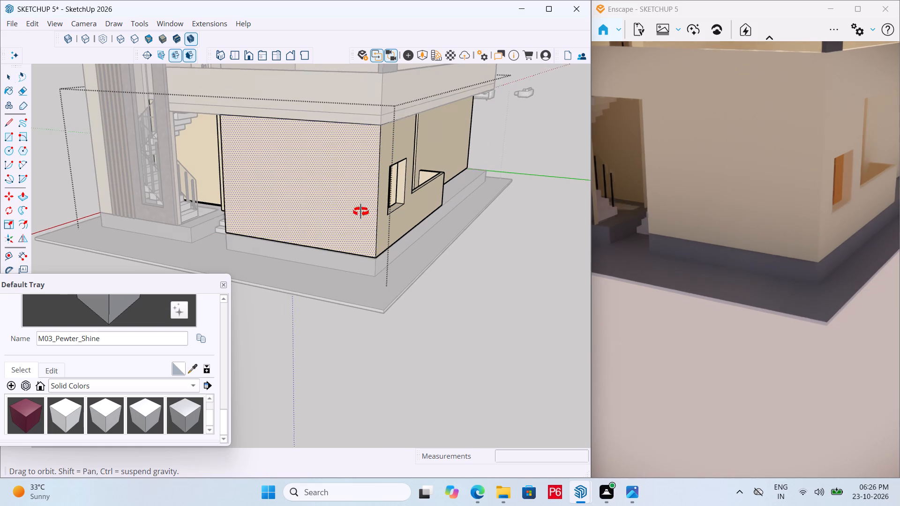
middle_drag(361, 212, 375, 209)
key(t)
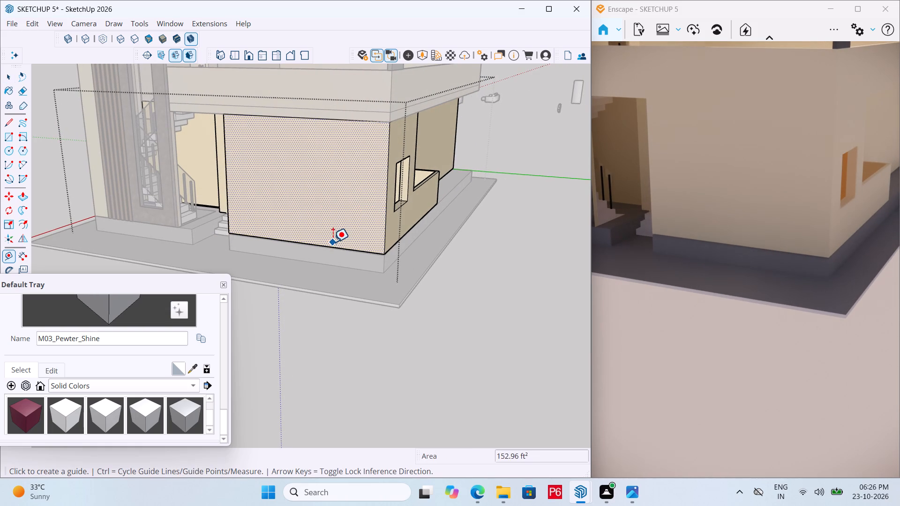
click(330, 245)
text(3')
key(Return)
click(343, 121)
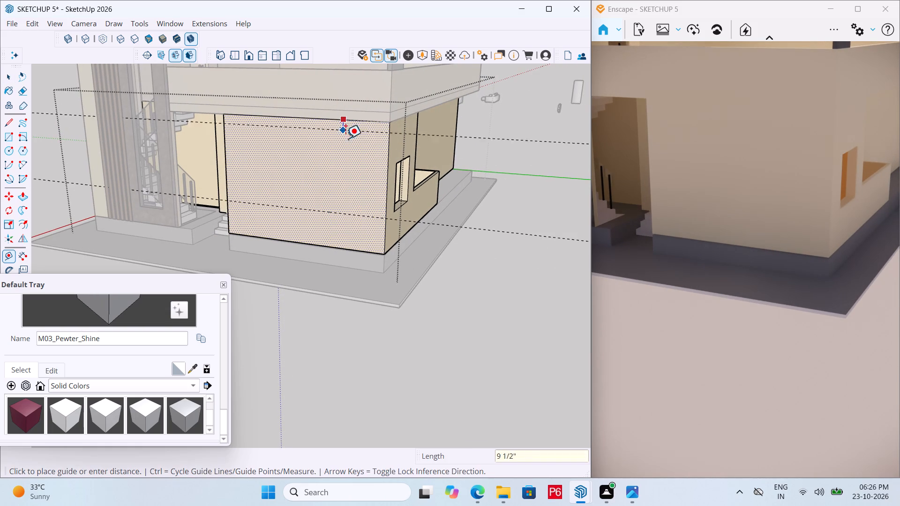
text(3')
key(Return)
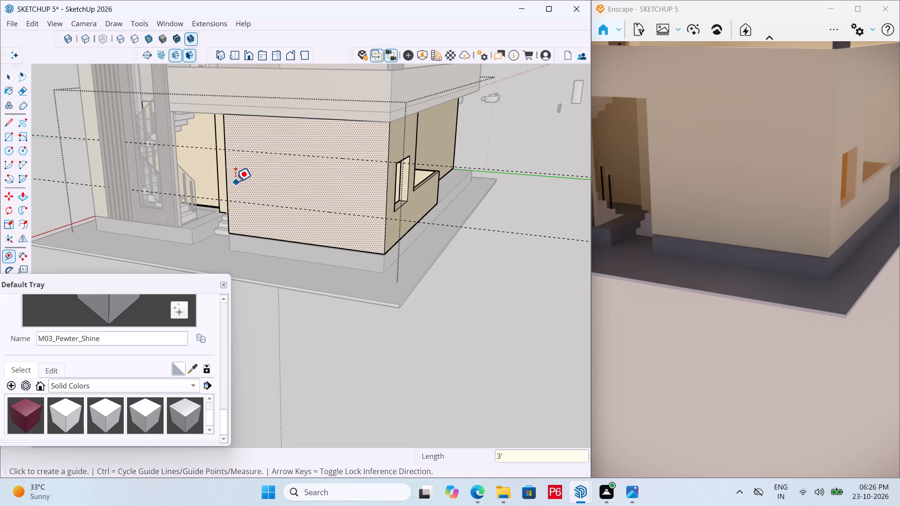
Place a vertical guide about 5' 3" from the wall's entrance-side edge and a second one 4' further along the wall.
click(225, 171)
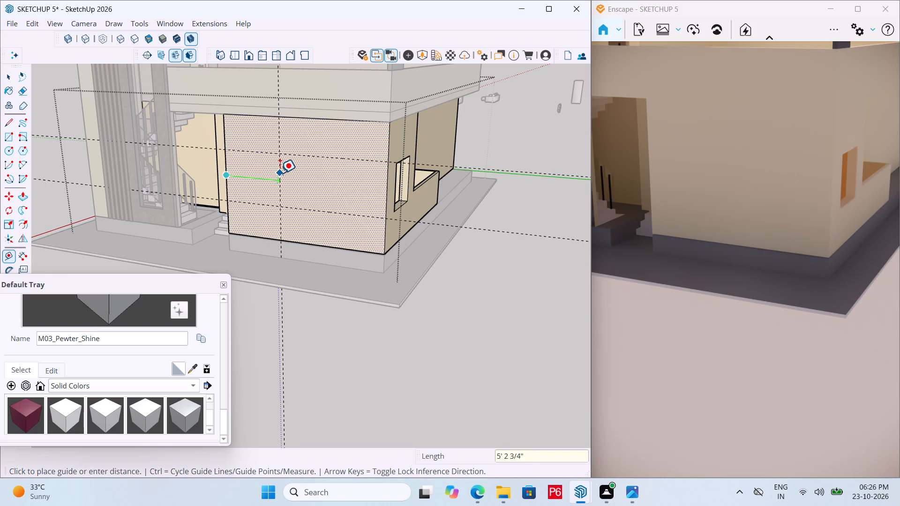
click(280, 173)
click(280, 178)
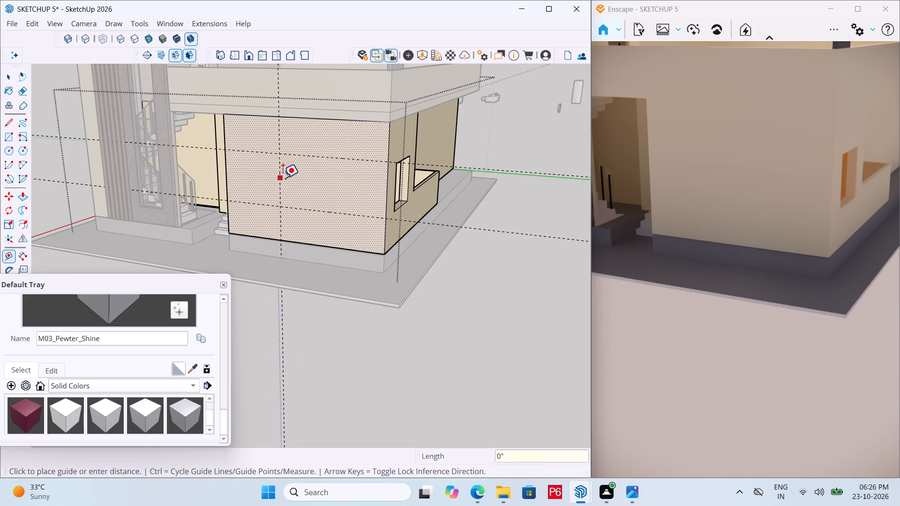
text(4')
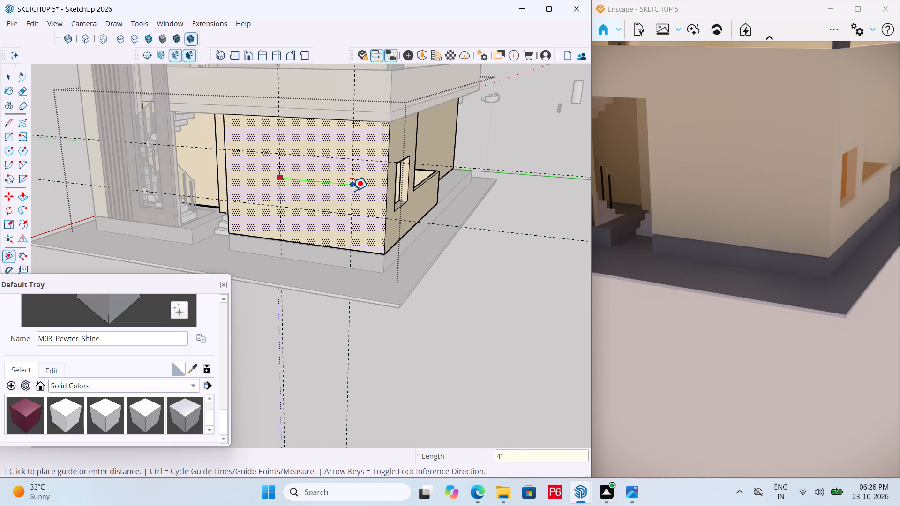
key(Return)
Draw a window rectangle 4' wide and 4' 6" high on the front wall between the four guides.
scroll(284, 181, up, 6)
key(r)
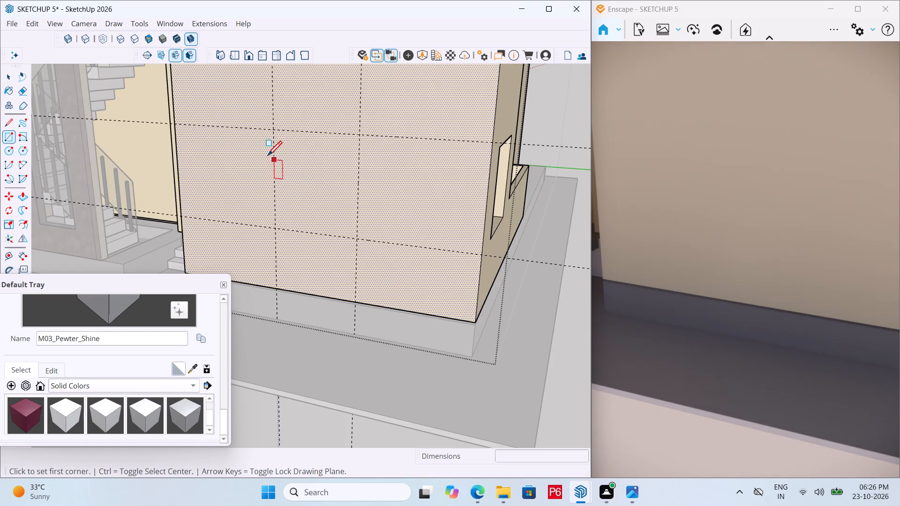
drag(274, 131, 279, 131)
click(354, 238)
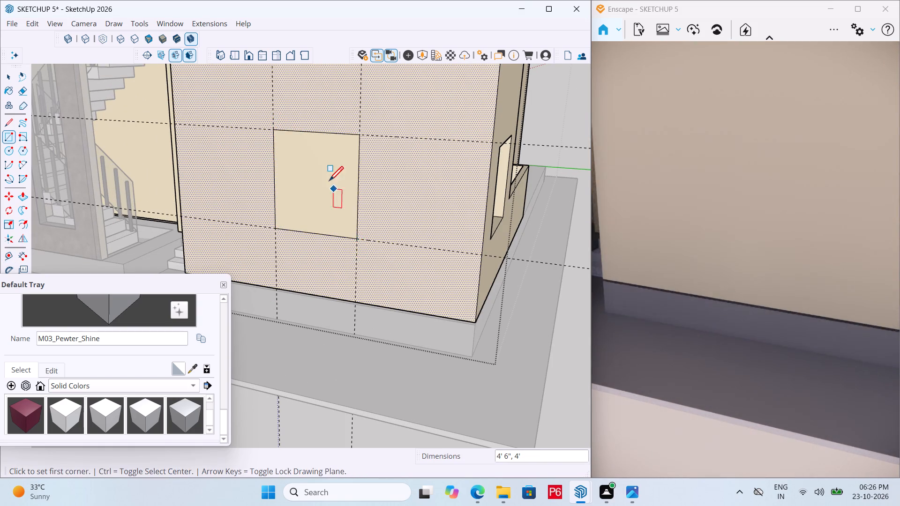
Erase the construction guides around the window outline and save the model.
key(space)
scroll(328, 179, down, 11)
key(e)
click(488, 175)
drag(488, 184, 488, 214)
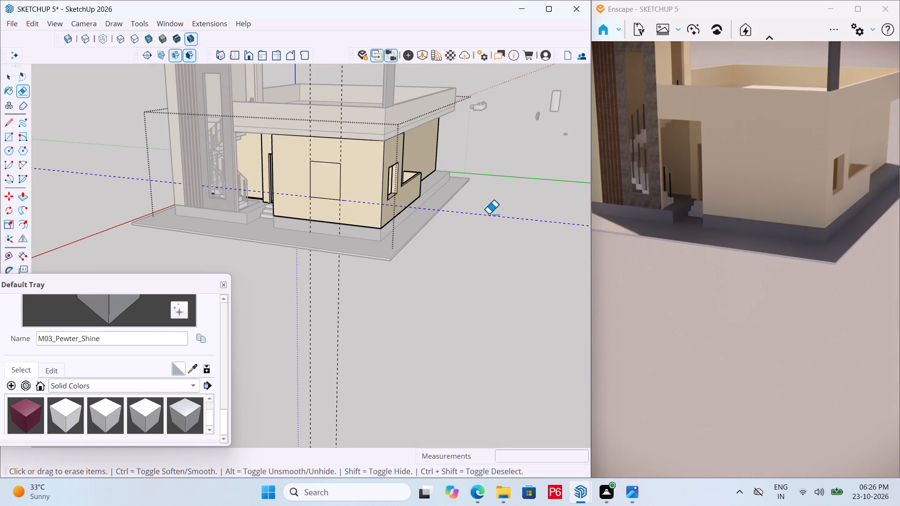
drag(488, 214, 488, 215)
drag(382, 280, 298, 270)
key(ctrl+s)
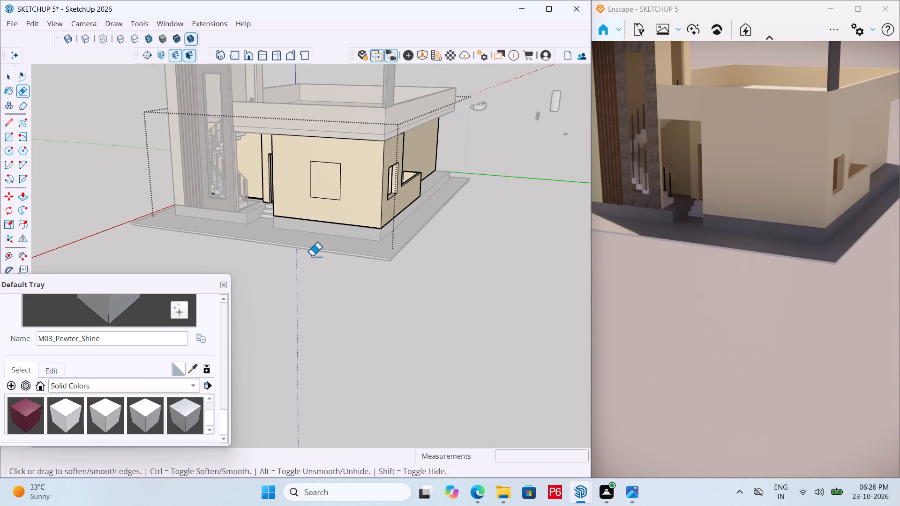
key(ctrl+s)
key(ctrl+s)
key(ctrl+s)
key(ctrl+s)
Push the window rectangle 9" inward through the front wall to cut the window opening.
key(p)
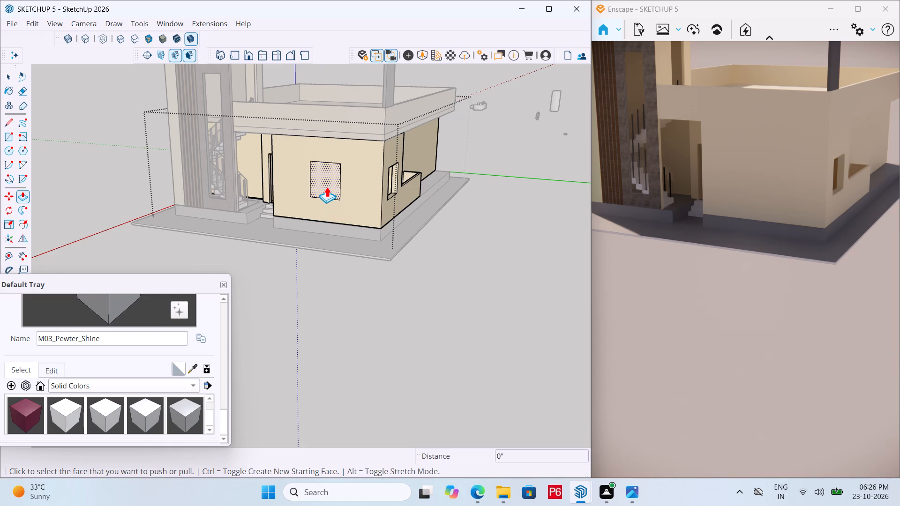
click(327, 186)
middle_drag(411, 164, 105, 171)
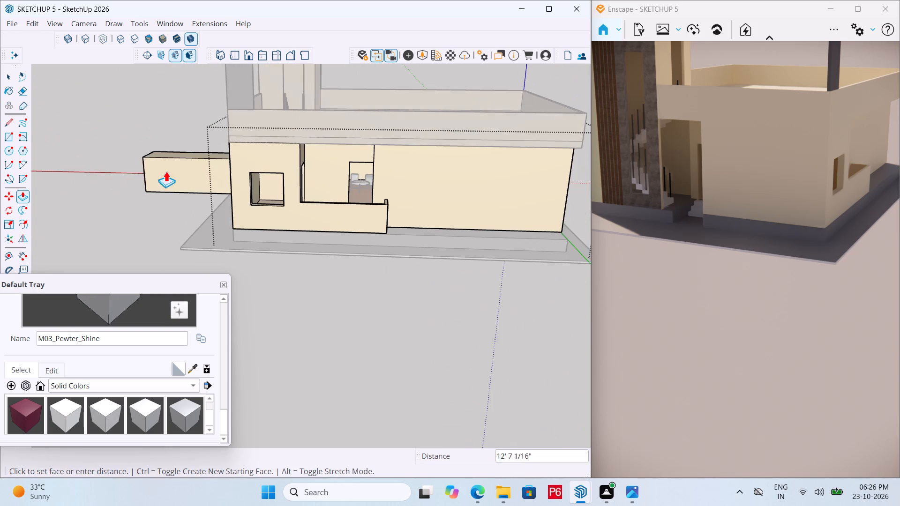
middle_drag(232, 198, 478, 213)
scroll(323, 175, up, 6)
middle_drag(322, 173, 330, 173)
scroll(354, 174, up, 5)
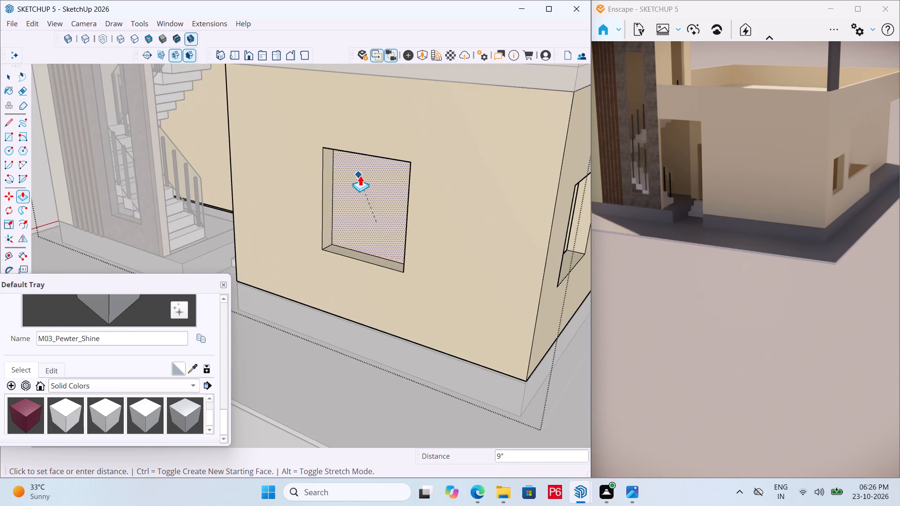
click(378, 186)
scroll(257, 199, down, 1)
middle_drag(257, 201, 299, 138)
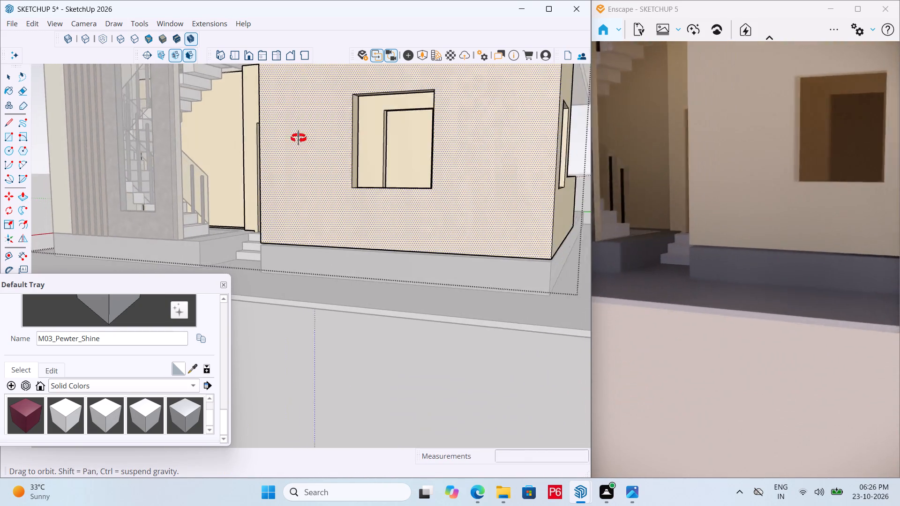
middle_drag(299, 138, 275, 157)
Save the model with the new front window opening.
key(ctrl+s)
key(ctrl+s)
key(ctrl+s)
key(ctrl+s)
key(ctrl+s)
key(ctrl+s)
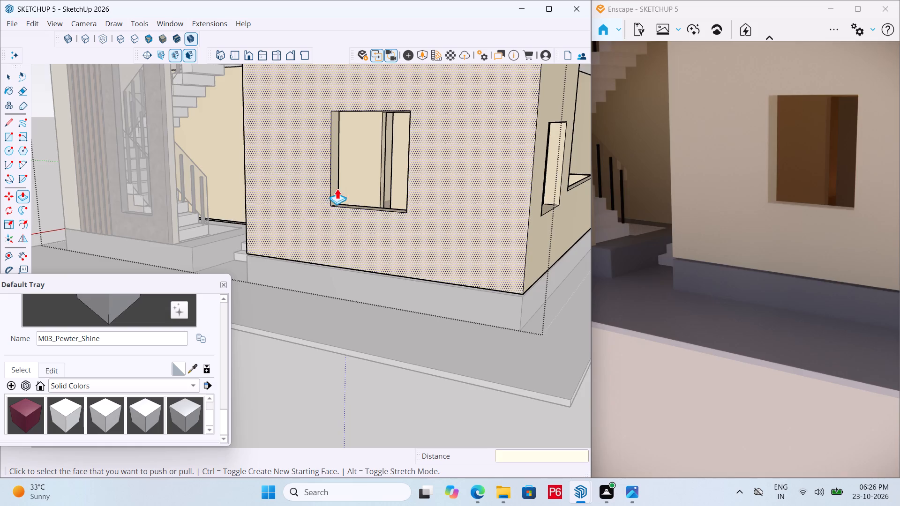
Close the ground-floor wall group.
scroll(342, 193, down, 12)
middle_drag(328, 207, 371, 196)
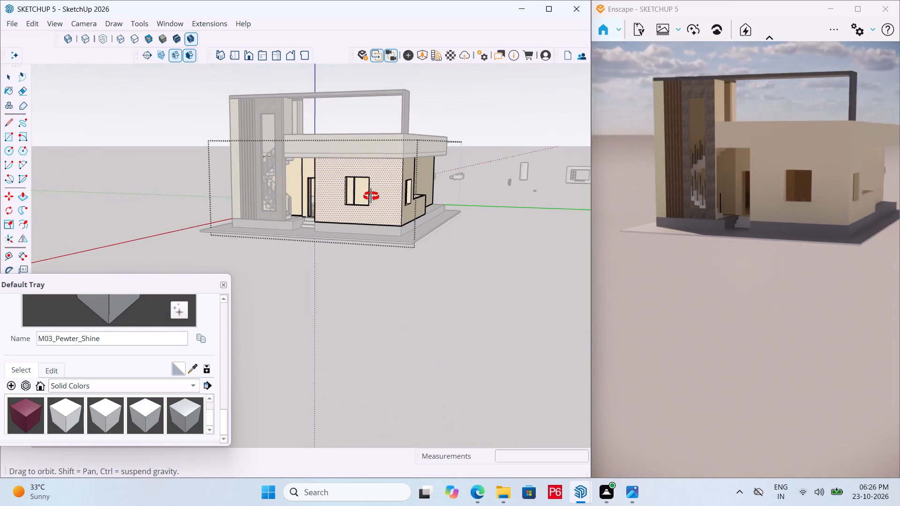
middle_drag(371, 196, 370, 204)
middle_click(370, 204)
middle_drag(353, 110, 198, 161)
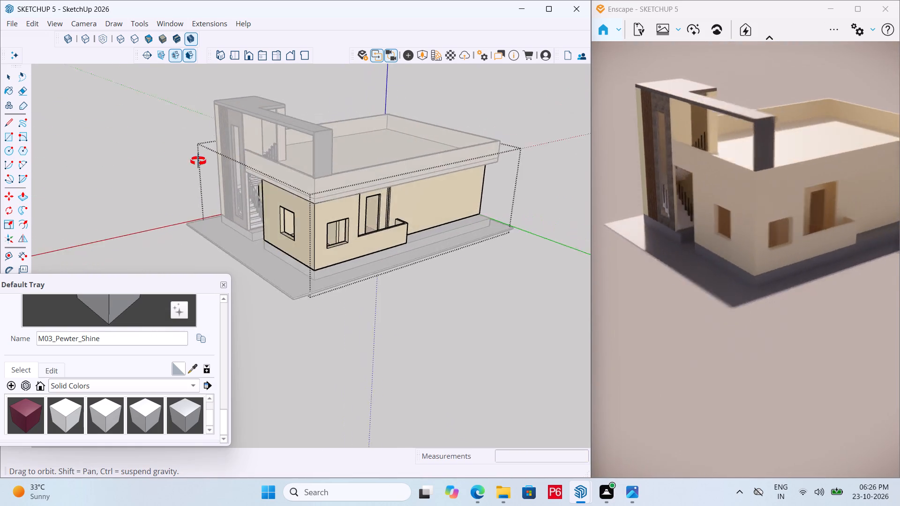
middle_drag(198, 161, 272, 148)
key(space)
double_click(452, 259)
triple_click(449, 268)
click(449, 268)
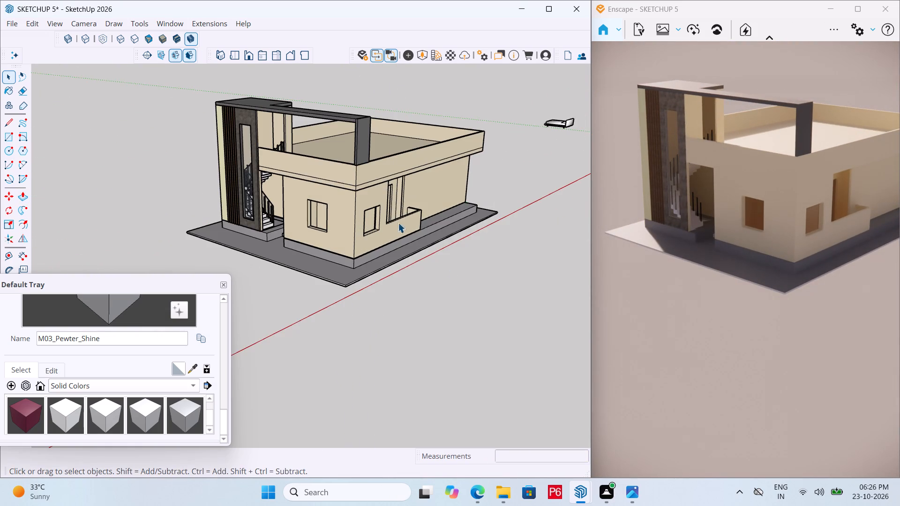
Open the roof parapet group and paint the front and balcony-side faces of its lower band with the plinth's grey, M03_Pewter_Shine.
scroll(353, 177, up, 4)
click(339, 169)
double_click(299, 163)
click(249, 160)
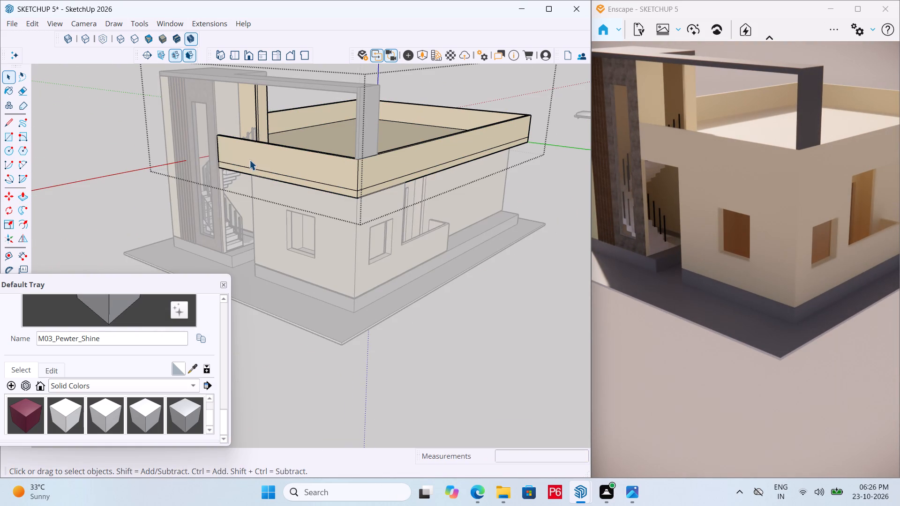
click(286, 181)
scroll(296, 173, up, 5)
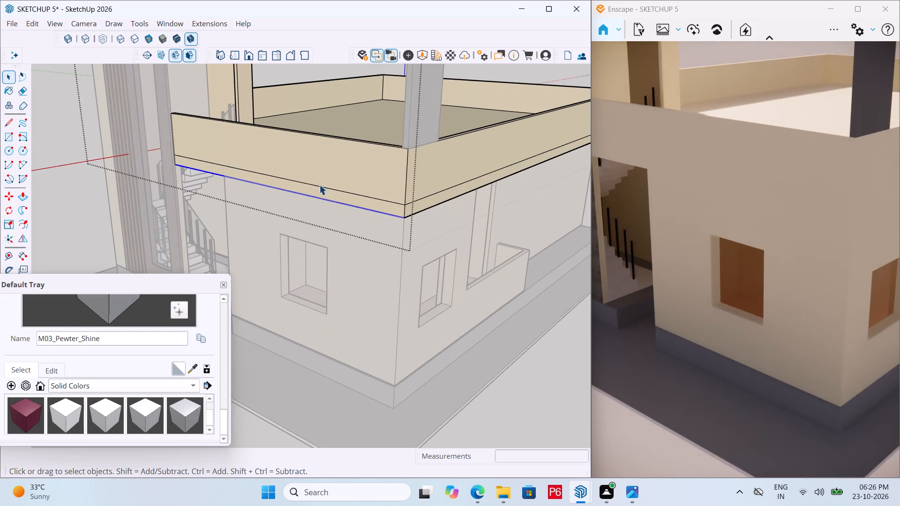
scroll(327, 186, up, 2)
click(339, 196)
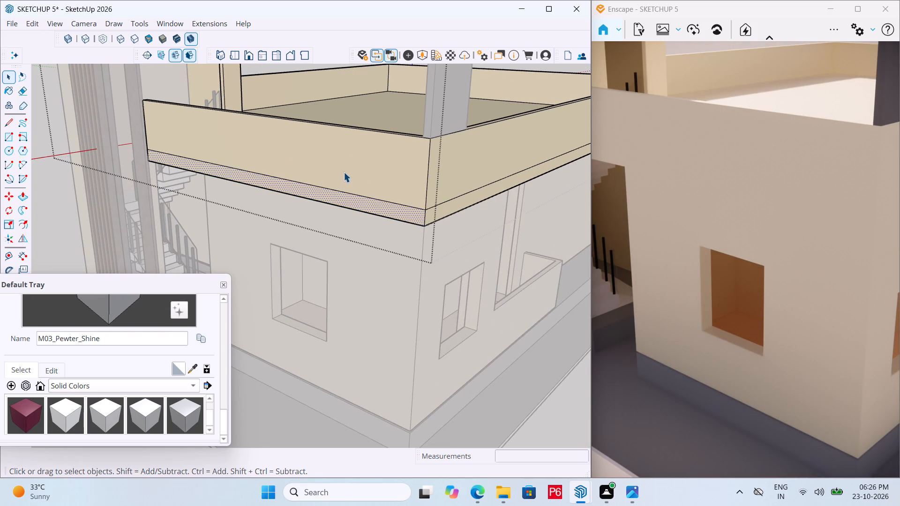
click(192, 366)
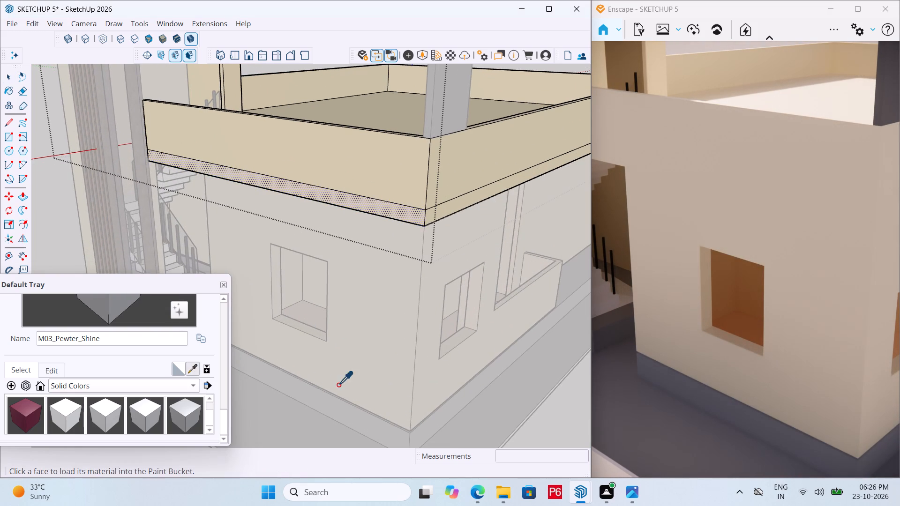
click(330, 399)
click(371, 208)
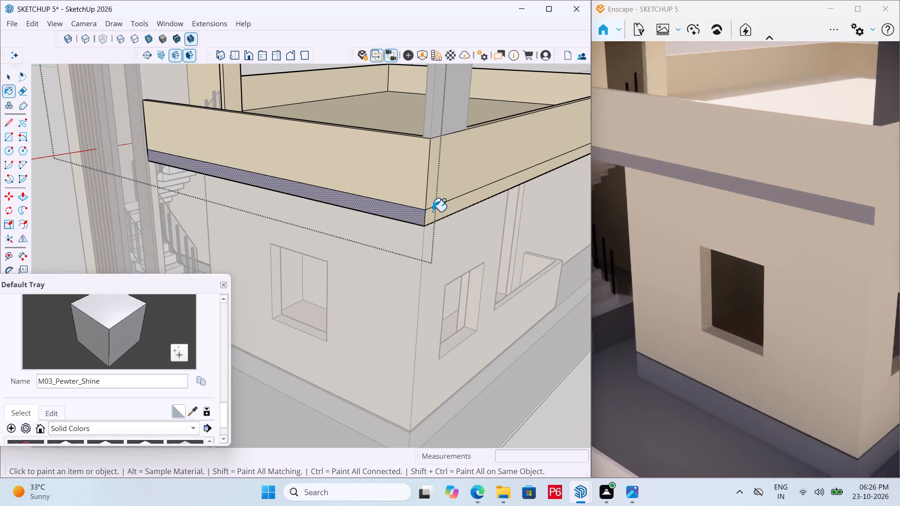
click(427, 216)
Paint the rear and remaining side faces of the parapet's lower band in M03_Pewter_Shine and close the group.
scroll(324, 234, down, 7)
scroll(277, 251, down, 3)
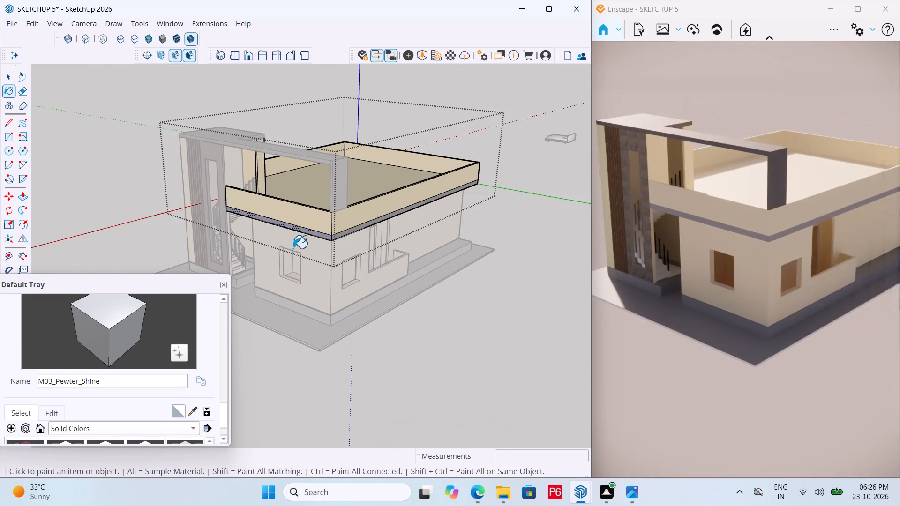
middle_drag(411, 242, 47, 213)
middle_drag(443, 227, 185, 220)
scroll(293, 222, up, 5)
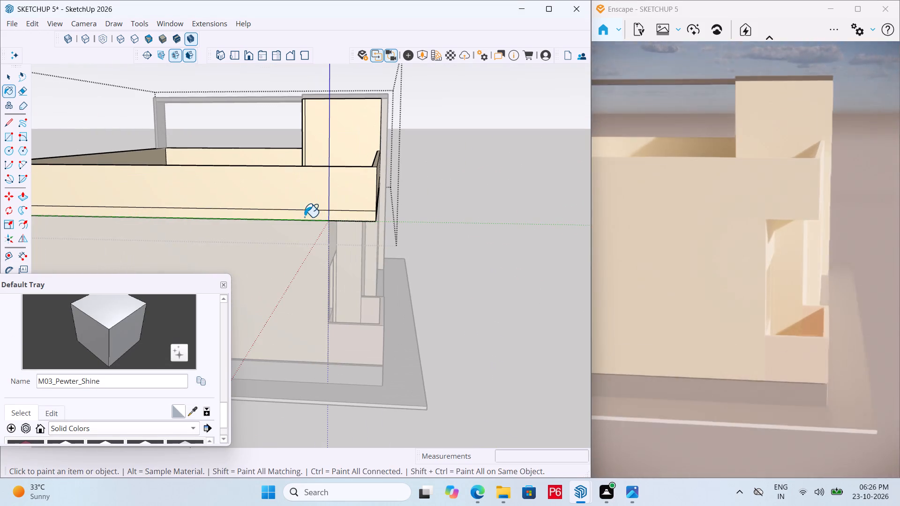
click(313, 215)
scroll(352, 212, down, 1)
middle_drag(347, 212, 130, 219)
scroll(277, 211, up, 5)
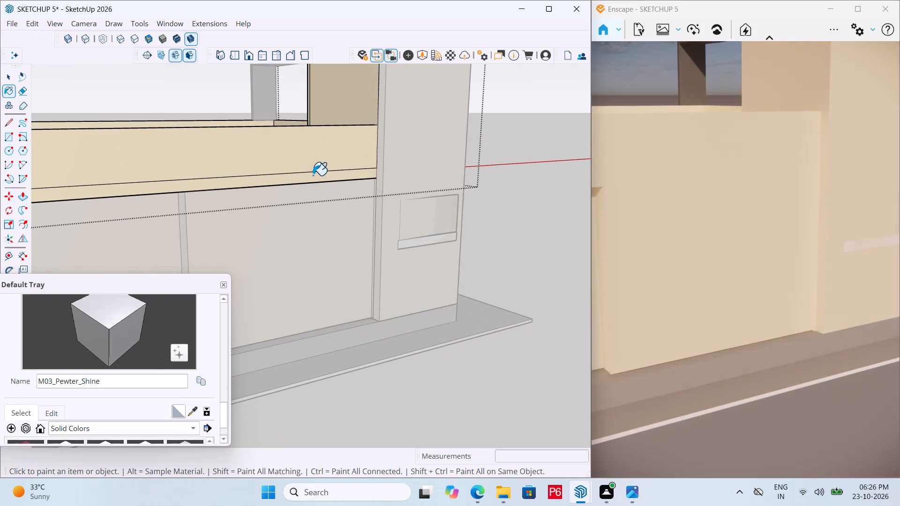
click(313, 175)
scroll(443, 180, down, 7)
middle_drag(503, 197, 43, 202)
middle_drag(319, 209, 159, 209)
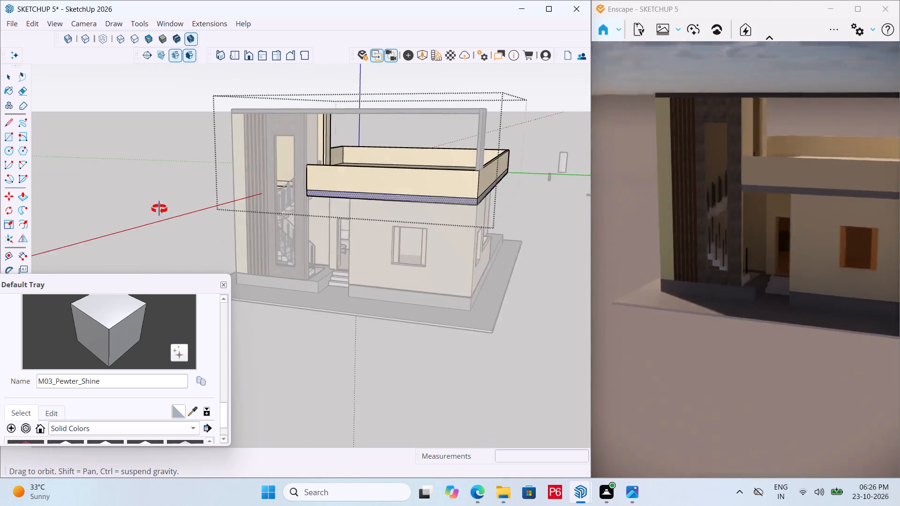
middle_drag(159, 209, 114, 212)
key(space)
click(303, 337)
double_click(277, 325)
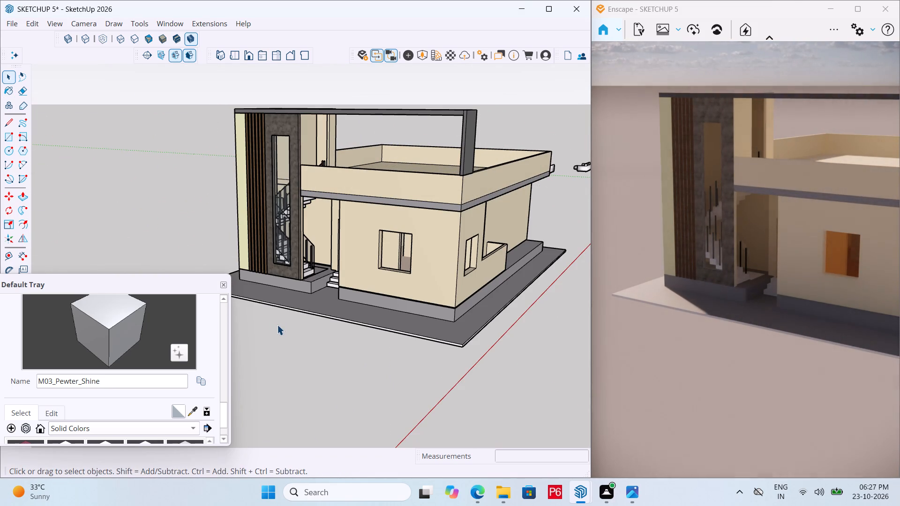
Reopen the parapet group and paint the front and balcony-side faces above the band with M00_Soft_Cloud from Solid Colors.
click(428, 181)
double_click(396, 180)
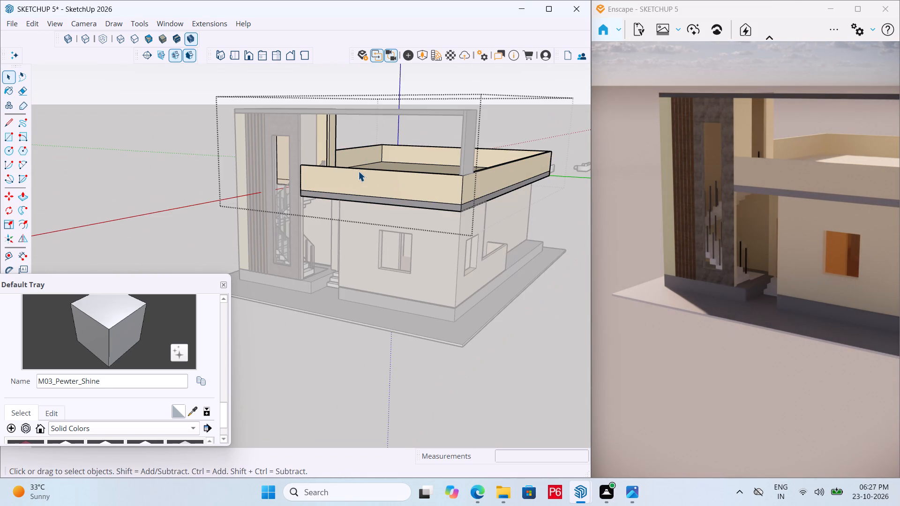
click(358, 171)
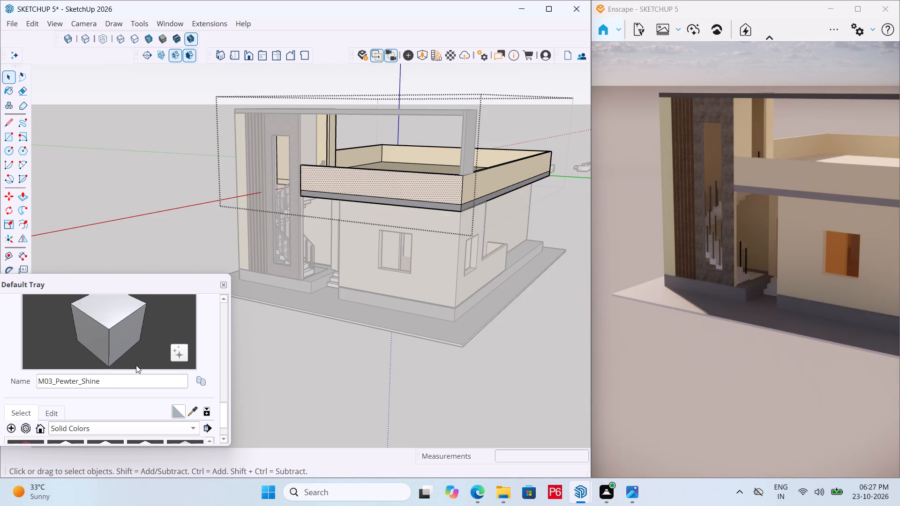
scroll(135, 365, down, 7)
scroll(74, 417, down, 14)
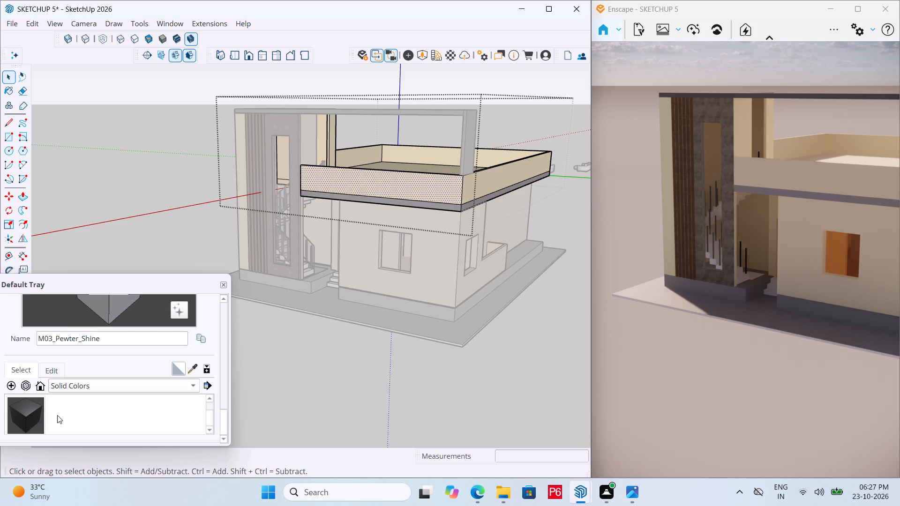
scroll(57, 415, up, 2)
click(65, 415)
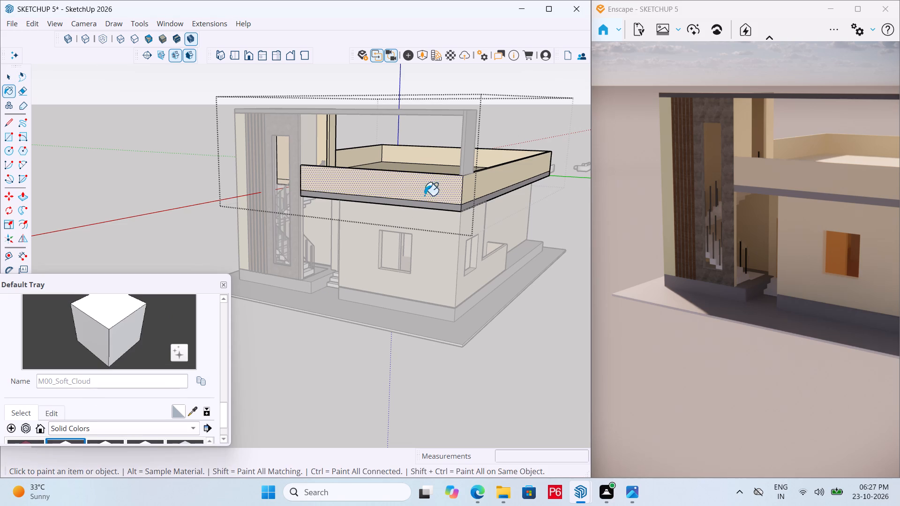
click(438, 183)
middle_drag(476, 183, 276, 189)
click(327, 204)
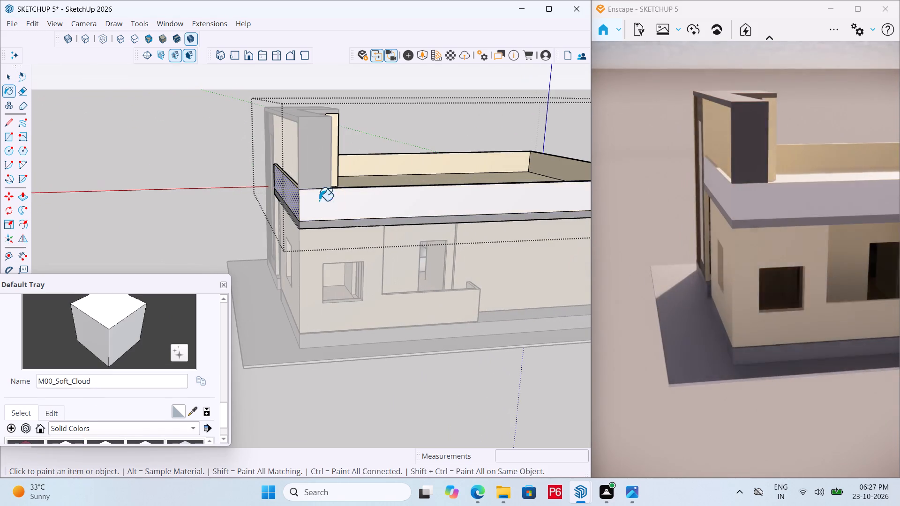
Paint the rear and stair-tower-side outer faces of the parapet with M00_Soft_Cloud and close the group.
scroll(234, 201, down, 6)
middle_drag(436, 206, 1, 208)
click(284, 213)
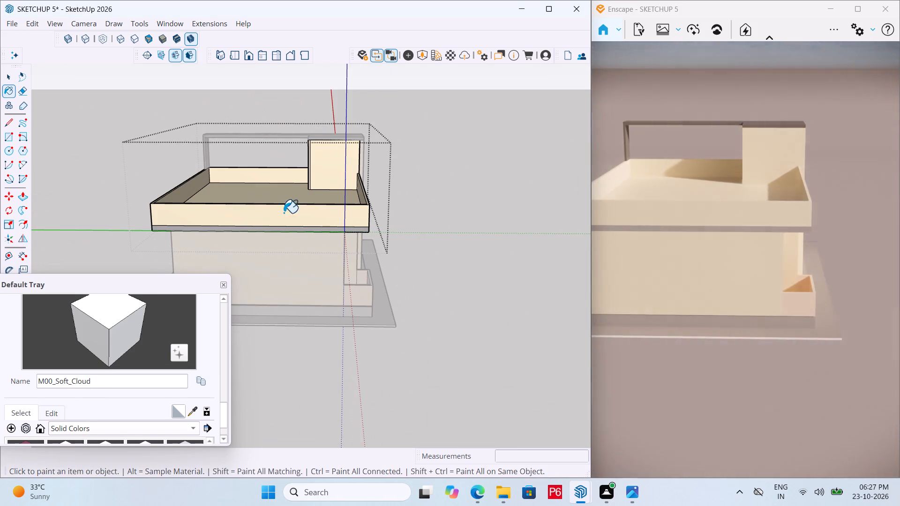
middle_drag(400, 199, 14, 200)
scroll(194, 177, up, 3)
click(242, 195)
scroll(434, 180, down, 1)
middle_drag(434, 180, 0, 192)
middle_drag(240, 197, 605, 190)
scroll(240, 197, down, 1)
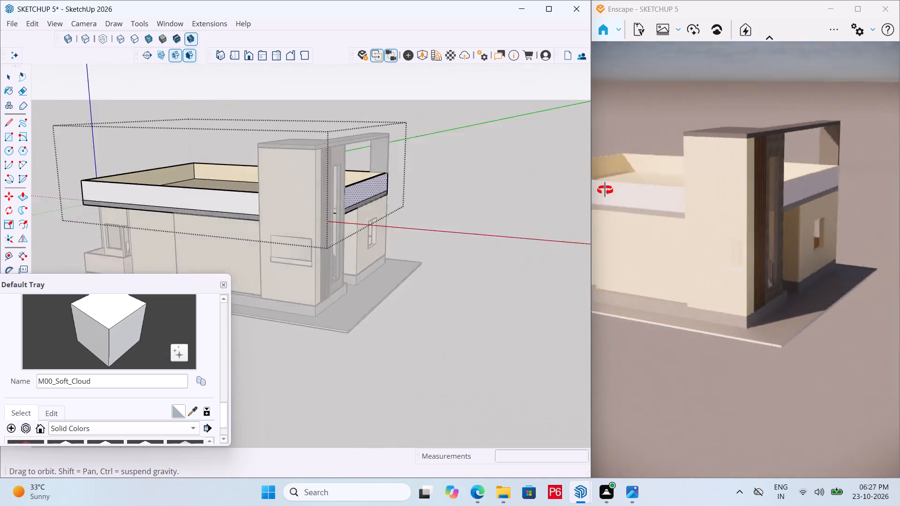
middle_drag(605, 190, 437, 191)
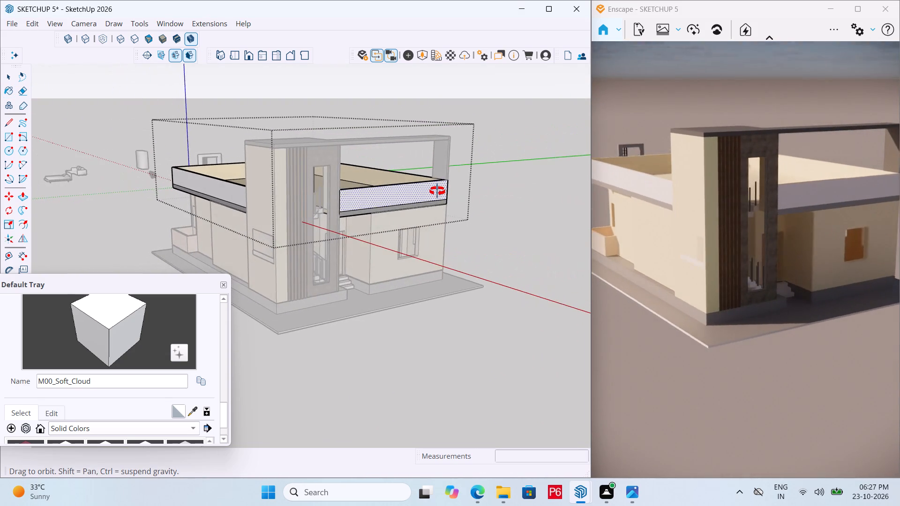
middle_drag(437, 191, 541, 191)
key(space)
click(443, 285)
Open the group of the white strip at the bottom of the stair tower's side wall opening.
scroll(265, 282, up, 3)
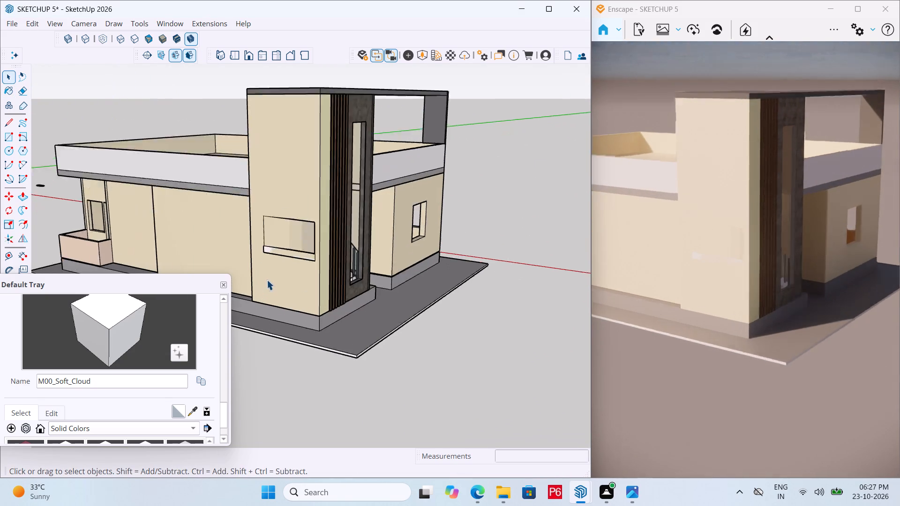
scroll(267, 280, up, 4)
click(313, 241)
double_click(308, 241)
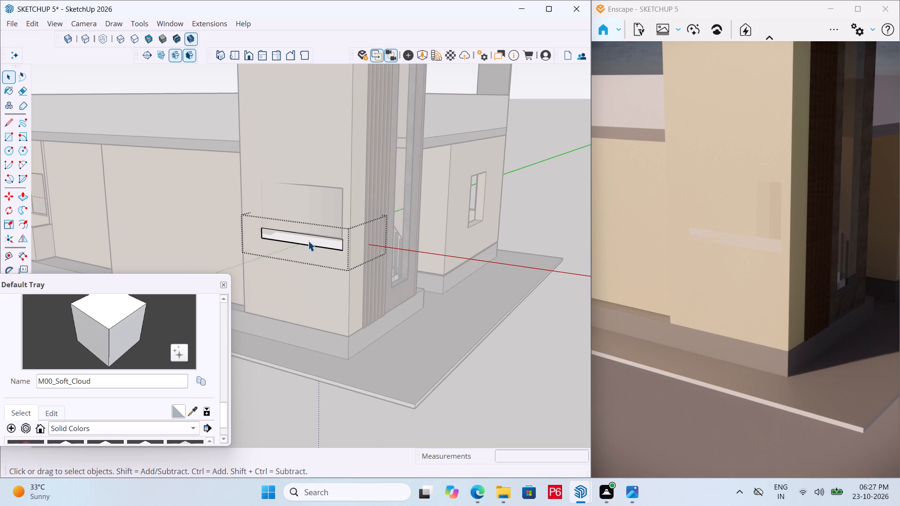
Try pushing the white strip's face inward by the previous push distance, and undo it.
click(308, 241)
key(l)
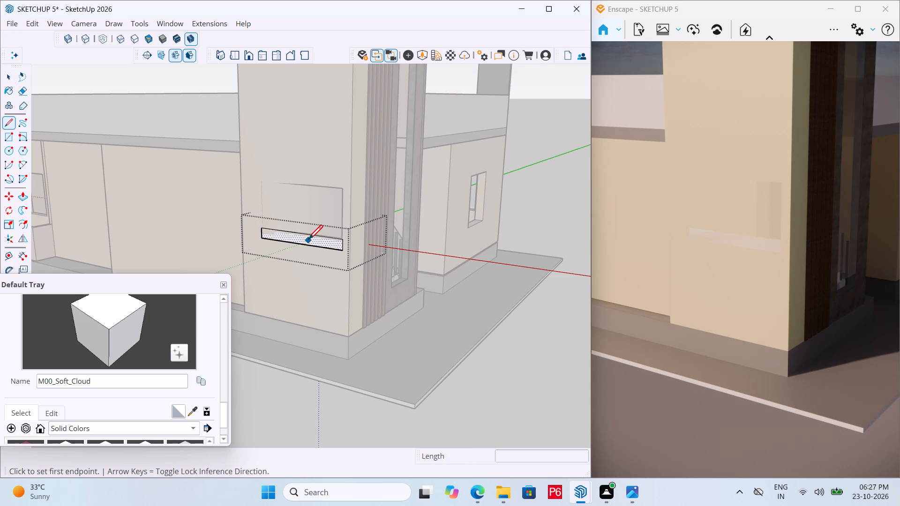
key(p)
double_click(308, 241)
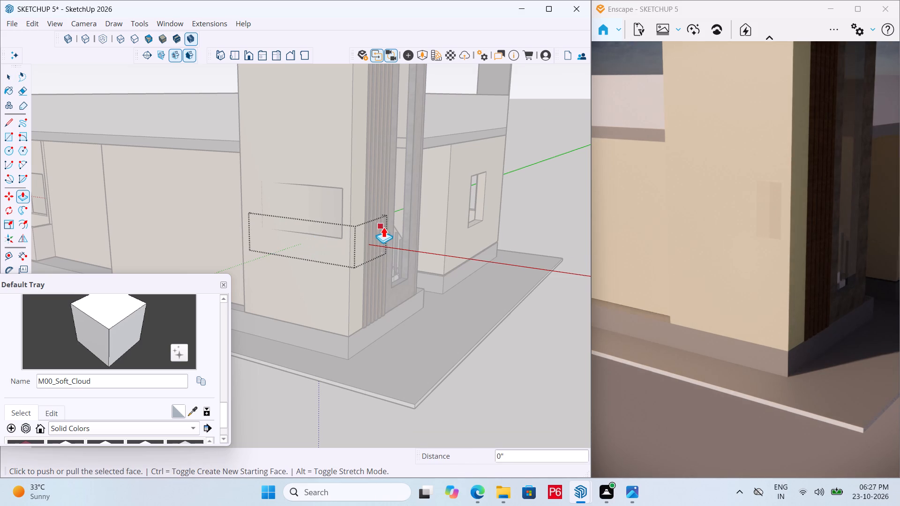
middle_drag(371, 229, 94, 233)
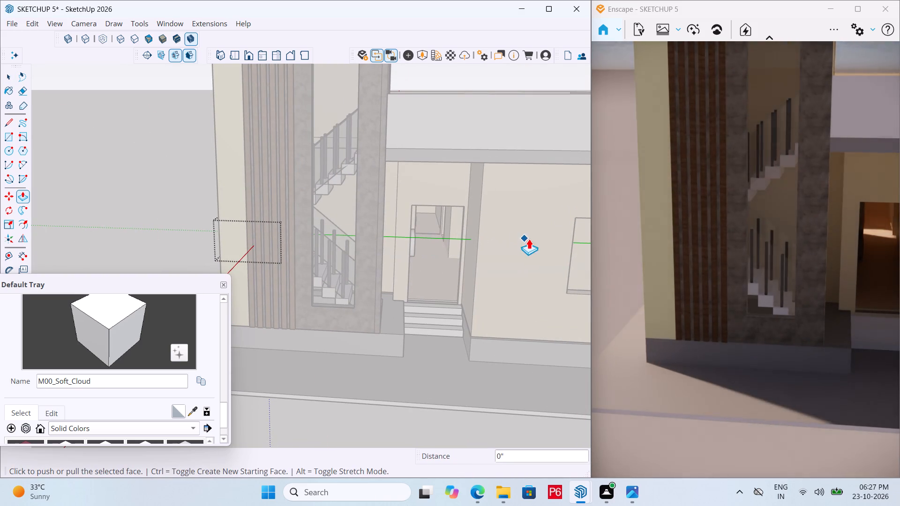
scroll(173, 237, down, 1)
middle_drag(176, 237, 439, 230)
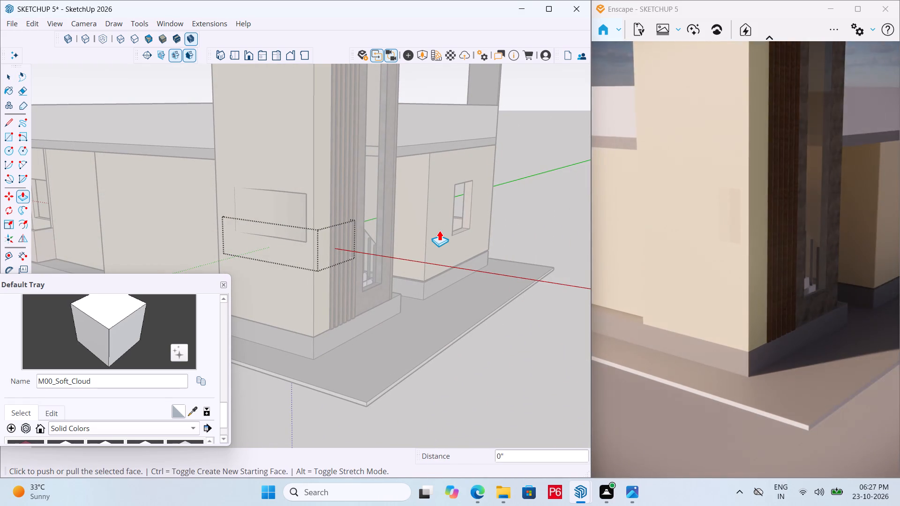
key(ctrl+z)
Push the white strip's face inward through the stair tower's side wall.
click(280, 240)
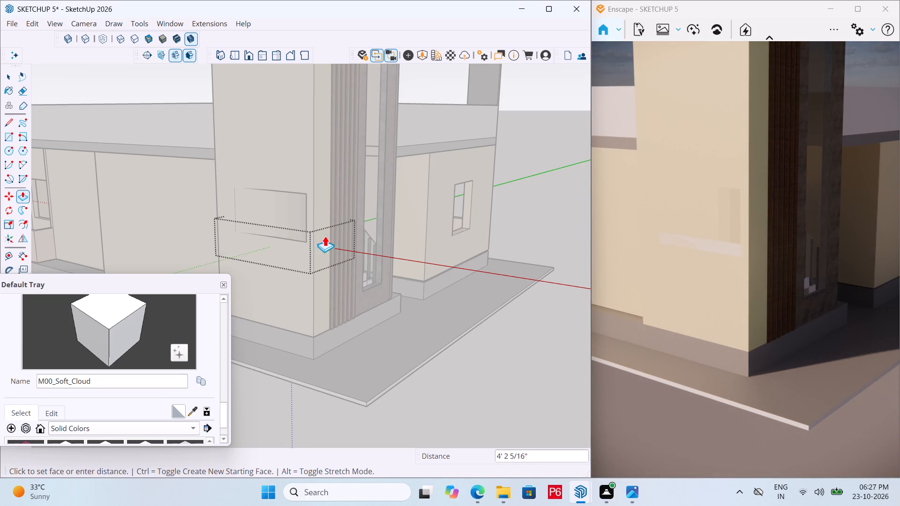
middle_drag(307, 242, 182, 246)
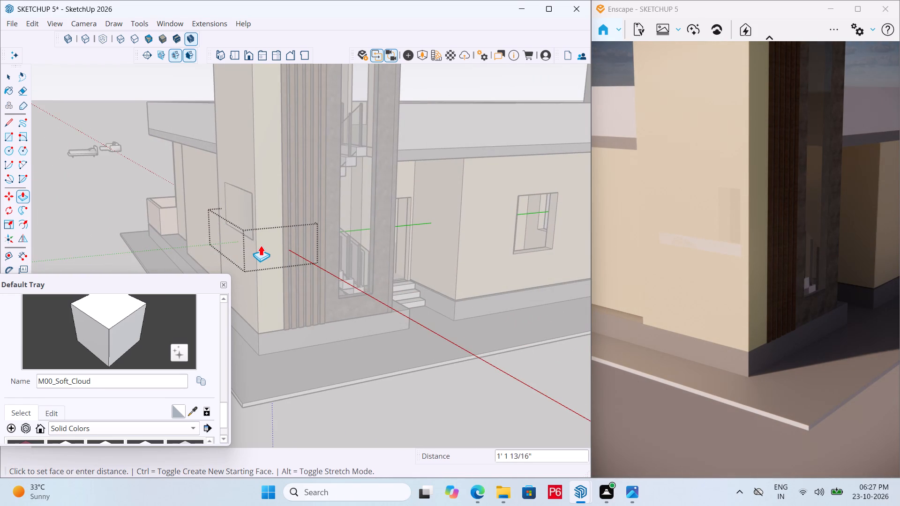
click(261, 245)
key(space)
Open the group around the rectangular opening in the stair tower's side wall and select the face inside it.
middle_drag(227, 234, 247, 227)
scroll(247, 227, up, 1)
key(space)
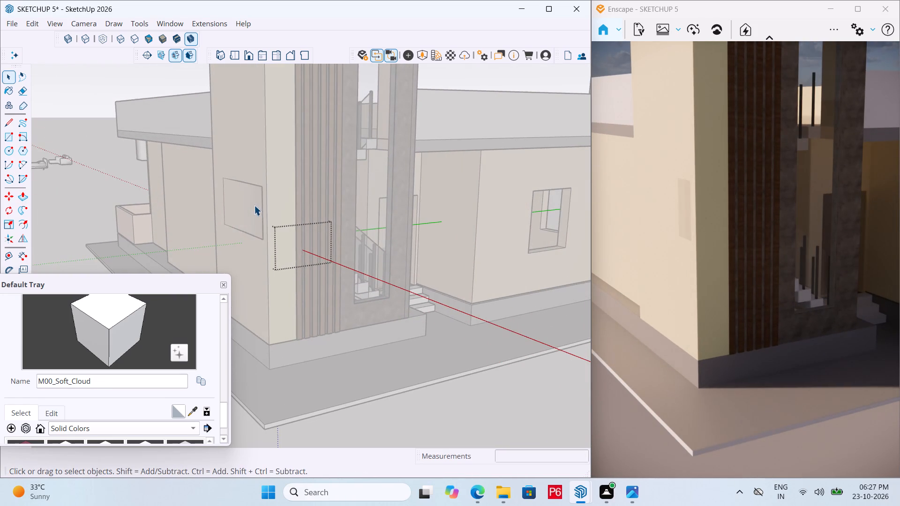
click(254, 205)
double_click(244, 202)
click(242, 201)
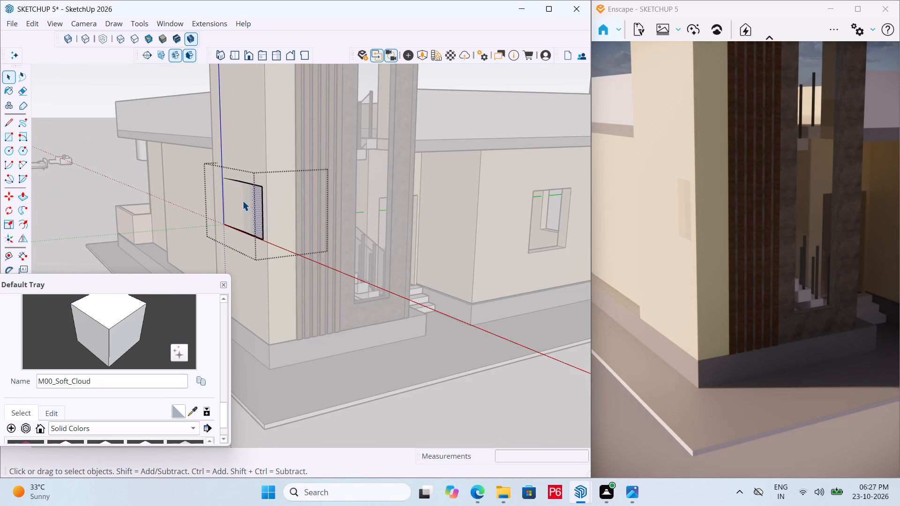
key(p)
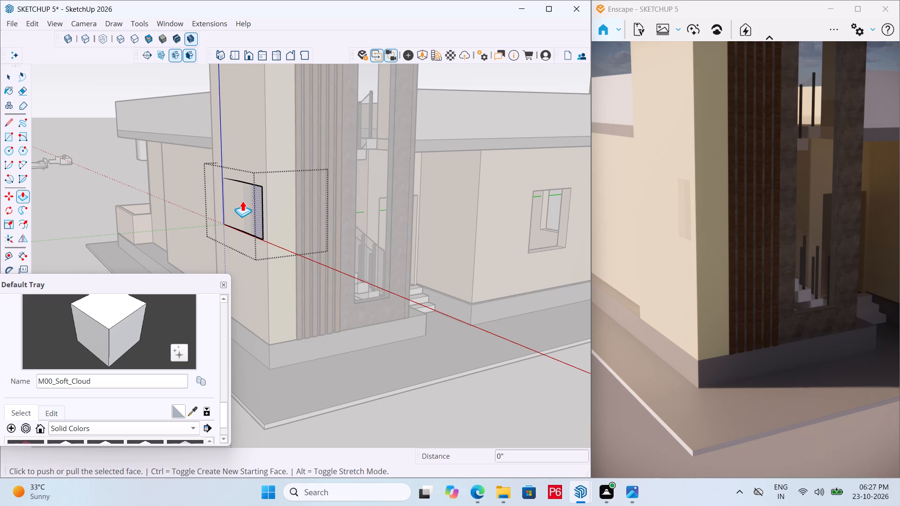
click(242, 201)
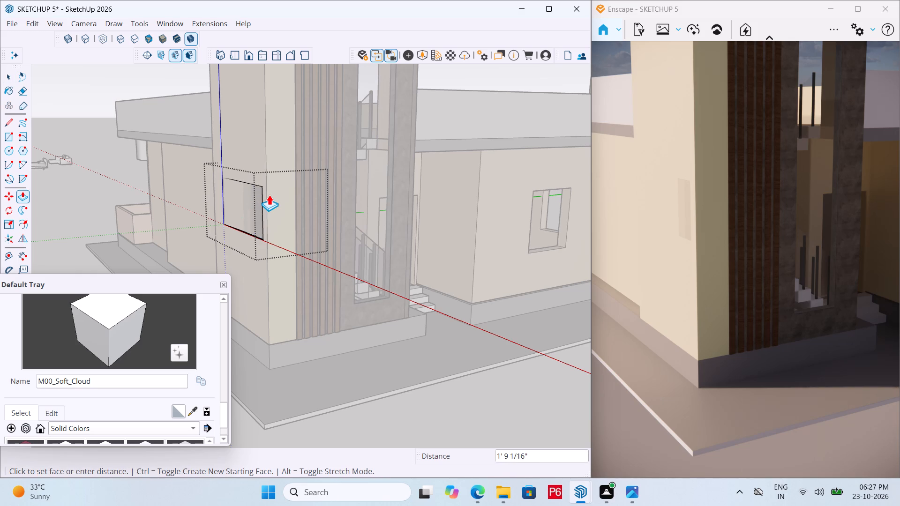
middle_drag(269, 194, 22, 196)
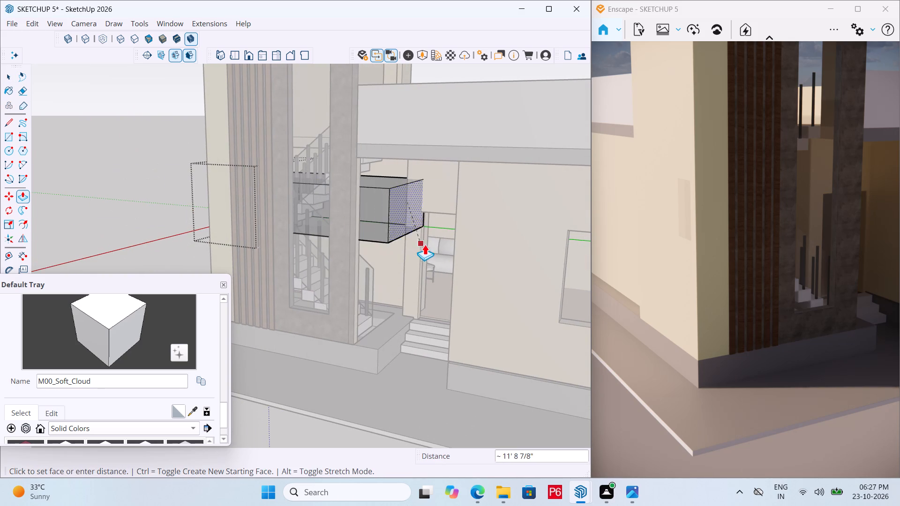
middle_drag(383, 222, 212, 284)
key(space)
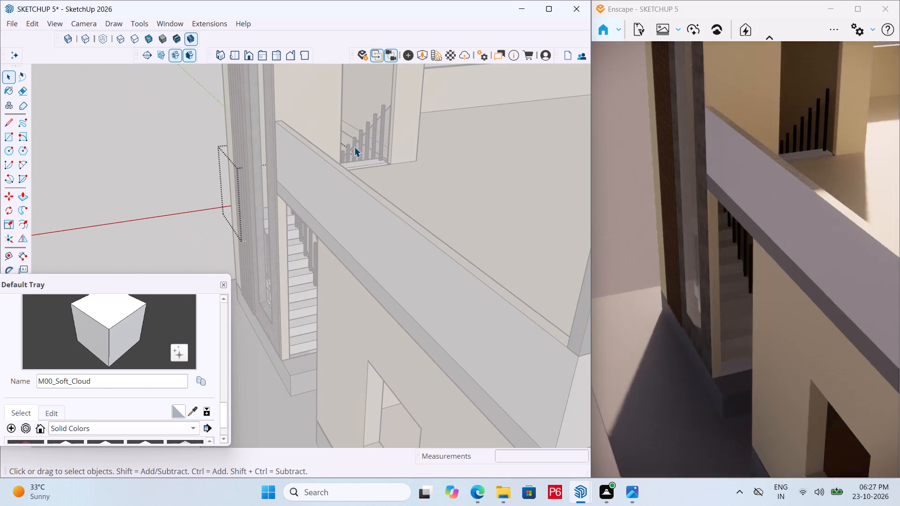
Examine the stair tower's side wall opening from inside the stairwell and from outside.
middle_drag(300, 132, 235, 217)
scroll(361, 116, up, 6)
scroll(324, 166, up, 4)
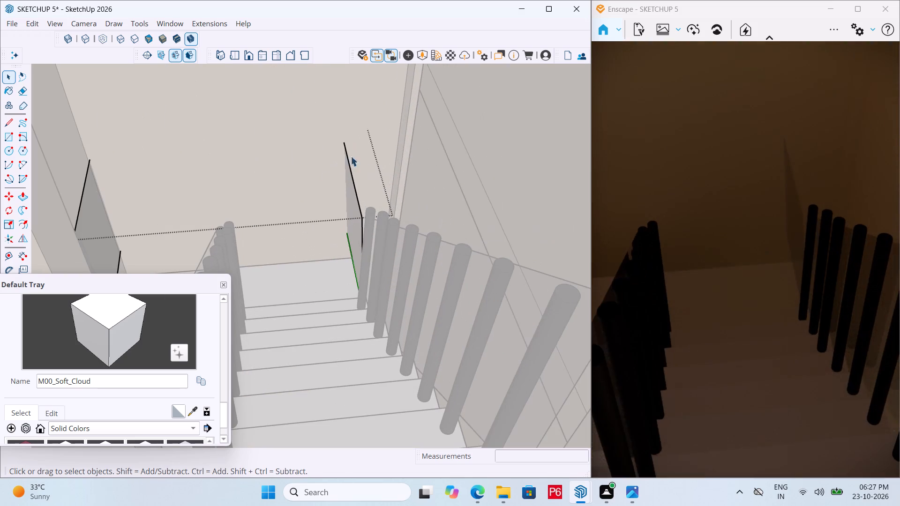
scroll(212, 138, down, 6)
middle_drag(152, 154, 500, 128)
scroll(499, 98, down, 6)
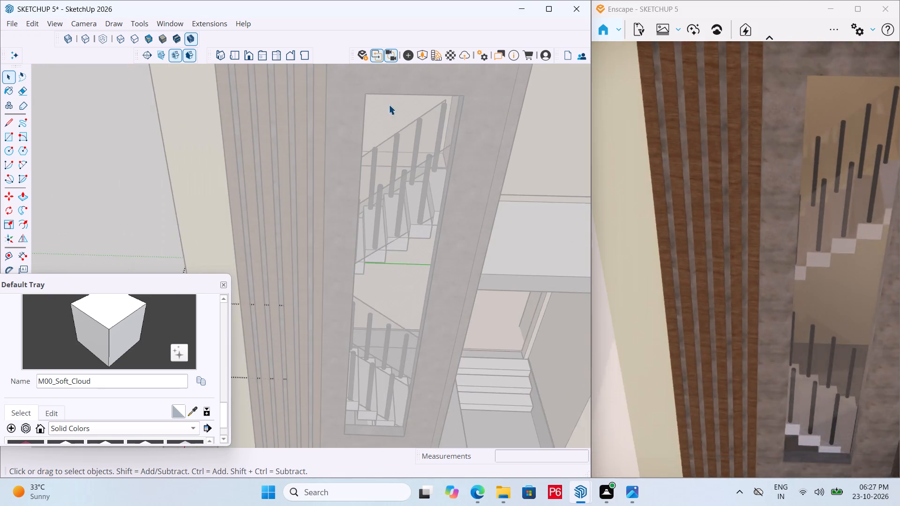
scroll(364, 133, down, 6)
middle_drag(269, 188, 403, 133)
scroll(272, 255, up, 4)
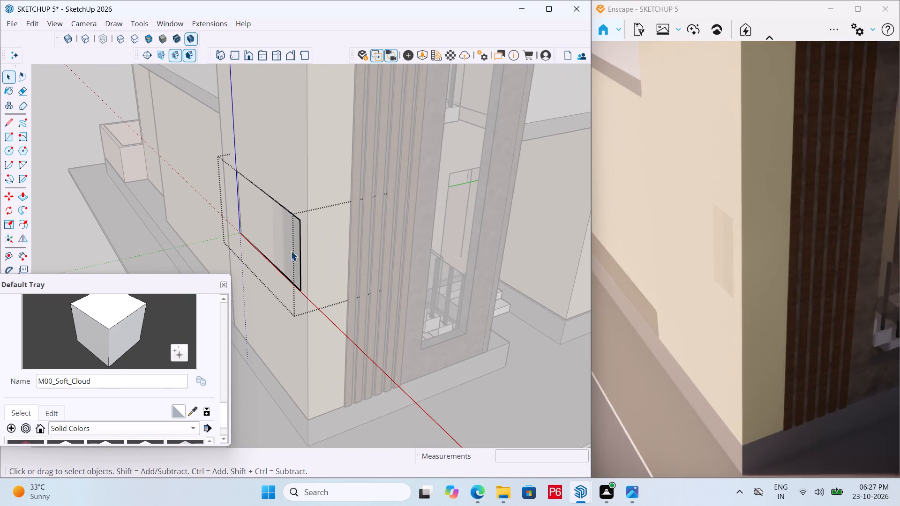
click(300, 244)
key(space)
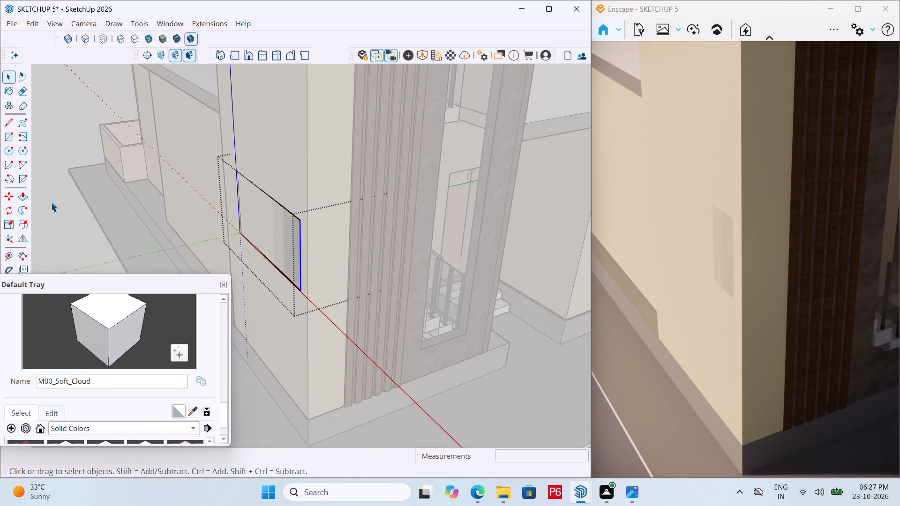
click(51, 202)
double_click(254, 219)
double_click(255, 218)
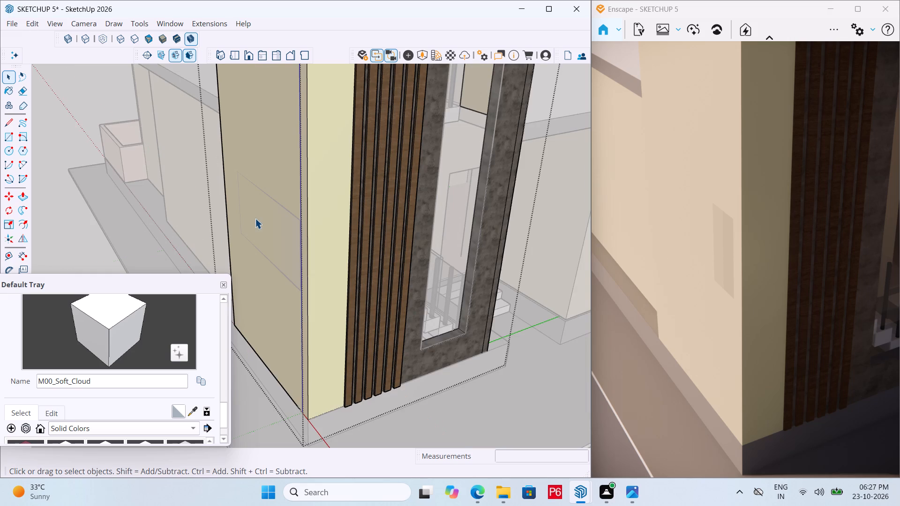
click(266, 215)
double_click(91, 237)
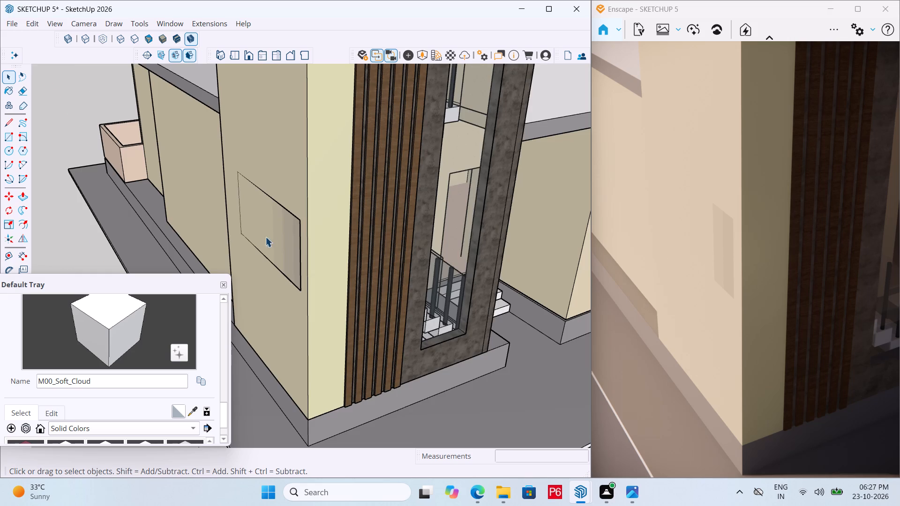
Move the rectangular group in the stair tower's side wall inward about 1' 1 5/16", snapping its lower corner to the stair landing's corner.
click(275, 236)
key(m)
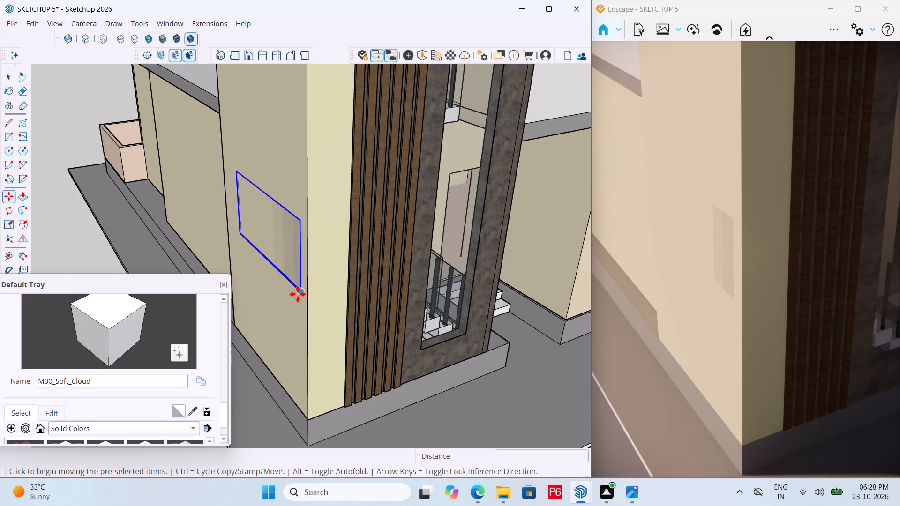
click(299, 294)
middle_drag(337, 272, 22, 318)
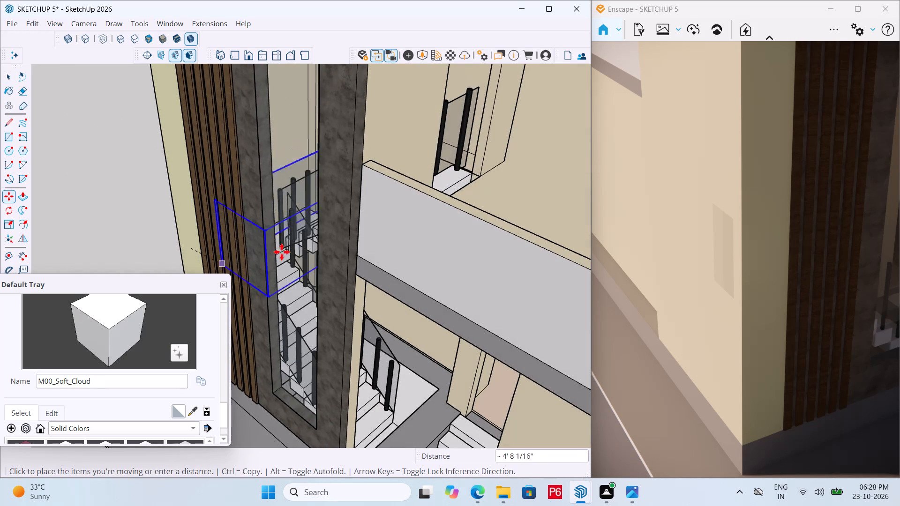
middle_drag(305, 199, 160, 296)
scroll(403, 209, up, 12)
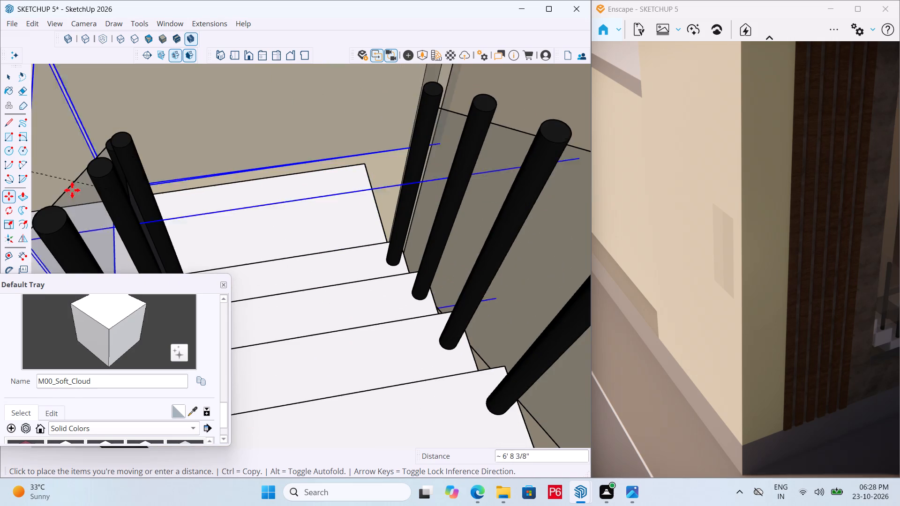
scroll(157, 220, down, 4)
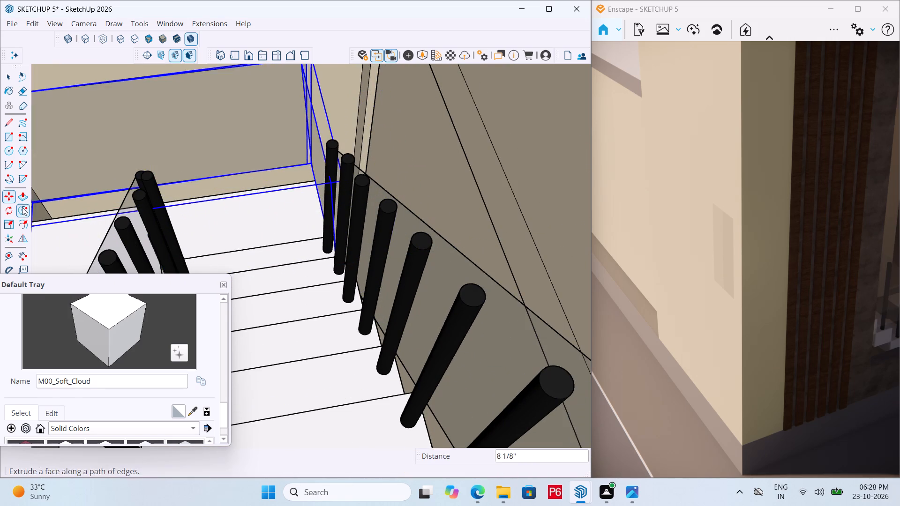
scroll(179, 211, down, 4)
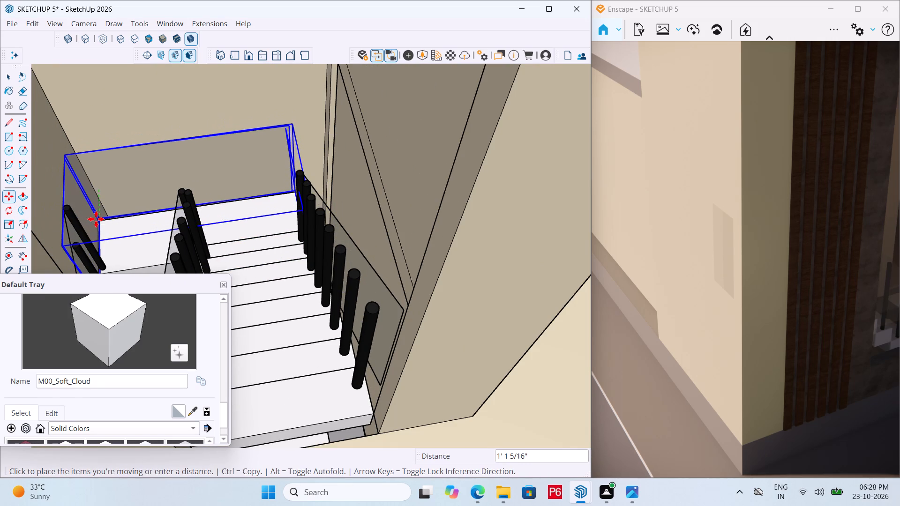
click(96, 219)
scroll(271, 174, down, 4)
middle_drag(136, 210, 218, 213)
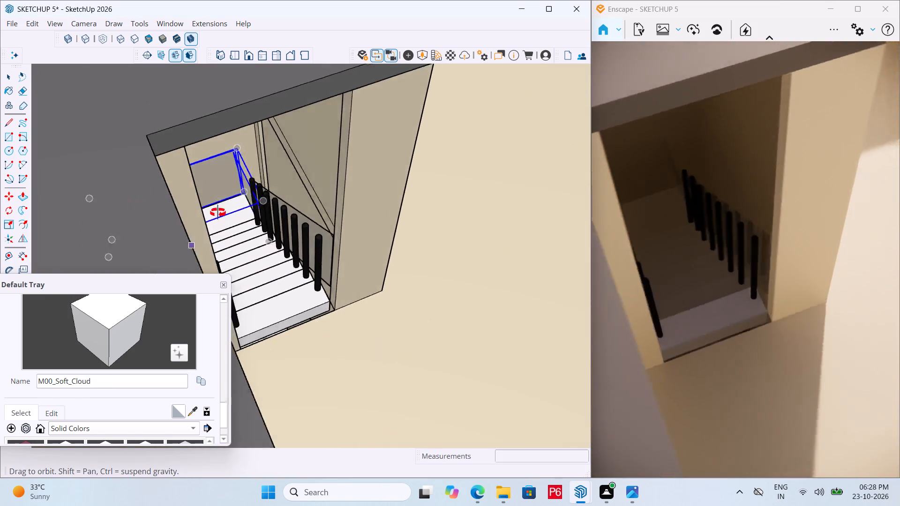
middle_drag(218, 213, 428, 143)
scroll(382, 126, down, 13)
middle_drag(249, 200, 582, 57)
key(space)
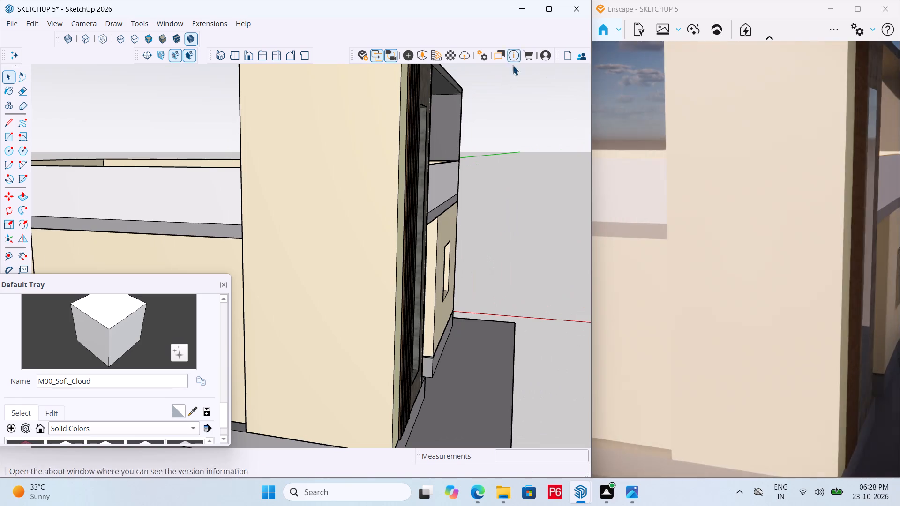
Save the house model.
key(ctrl+s)
key(ctrl+s)
key(ctrl+s)
Examine the house exterior from the side and front, including the stair tower, entrance and roof parapet.
scroll(325, 234, down, 7)
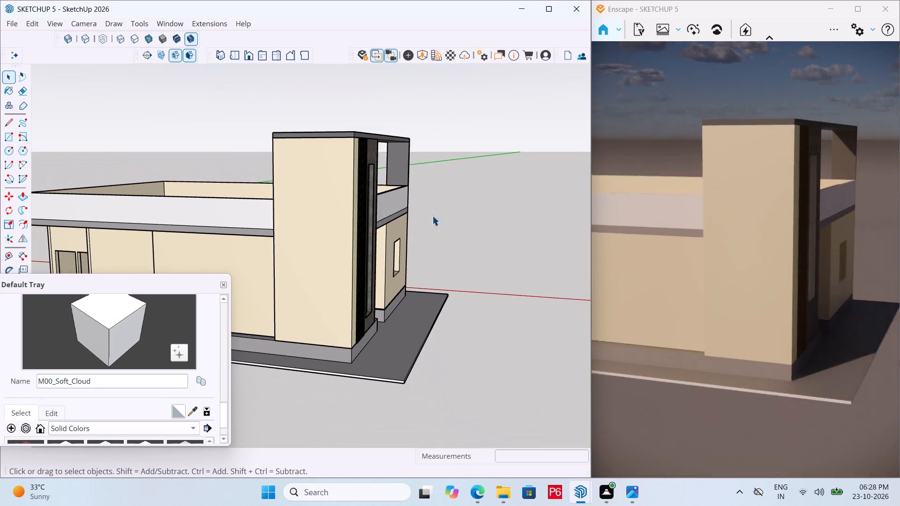
scroll(461, 218, down, 1)
middle_drag(457, 219, 281, 239)
key(space)
double_click(463, 360)
middle_drag(339, 230, 217, 227)
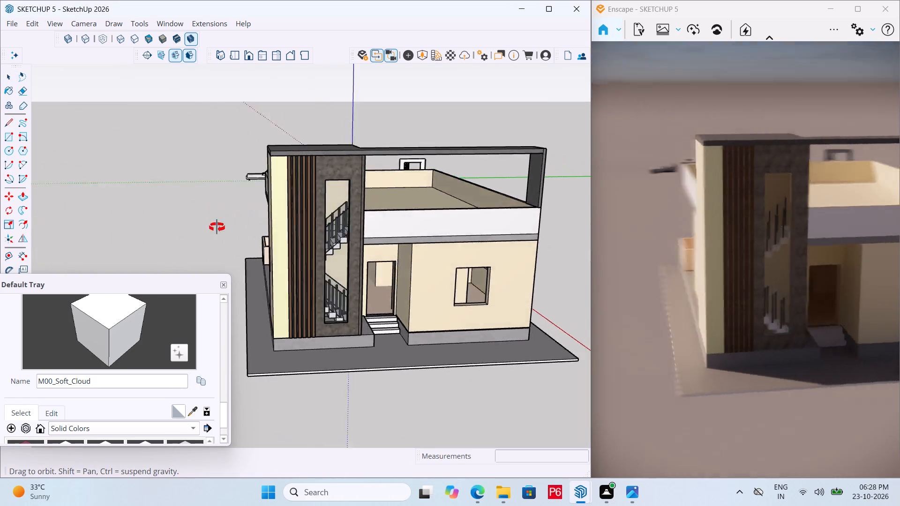
middle_drag(217, 227, 163, 288)
middle_drag(468, 222, 425, 125)
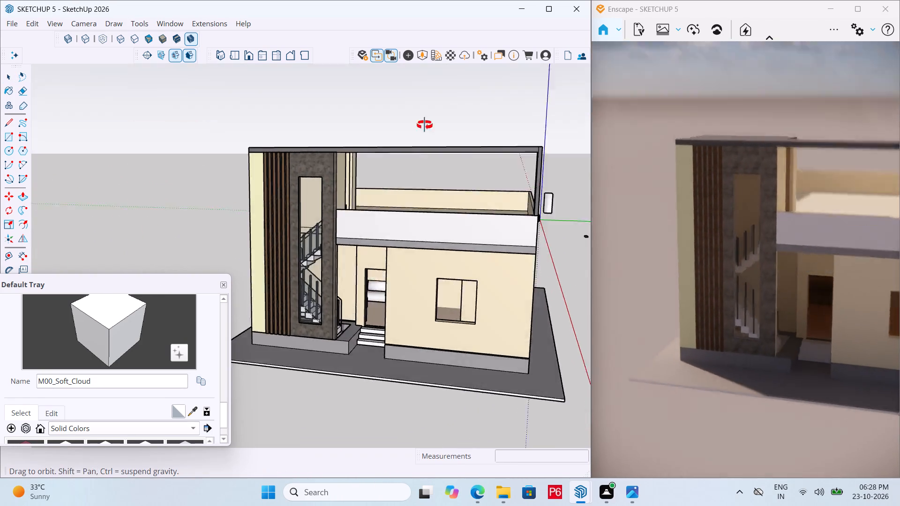
middle_drag(425, 125, 394, 109)
middle_drag(307, 242, 278, 281)
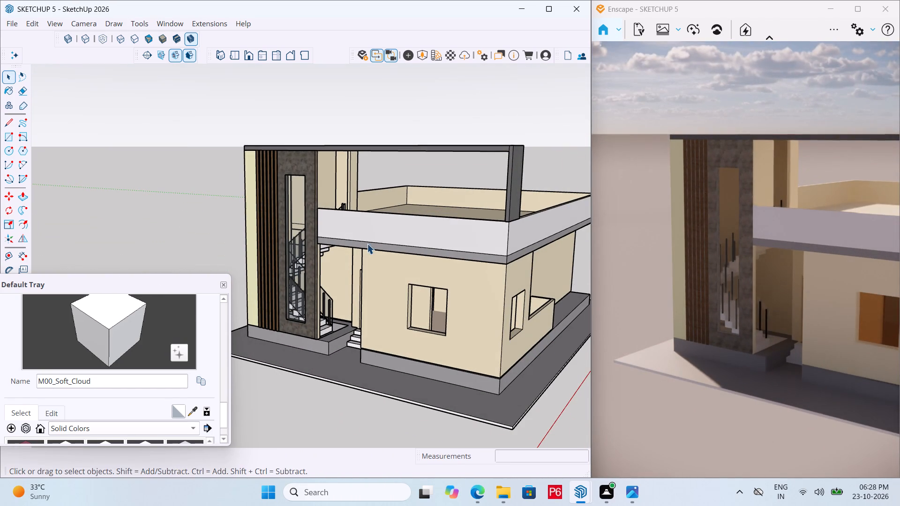
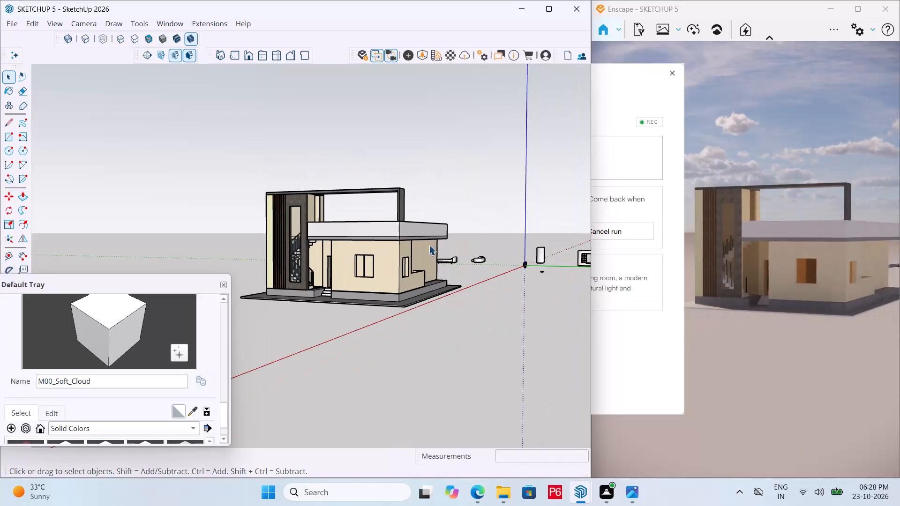
Save the house model.
click(825, 245)
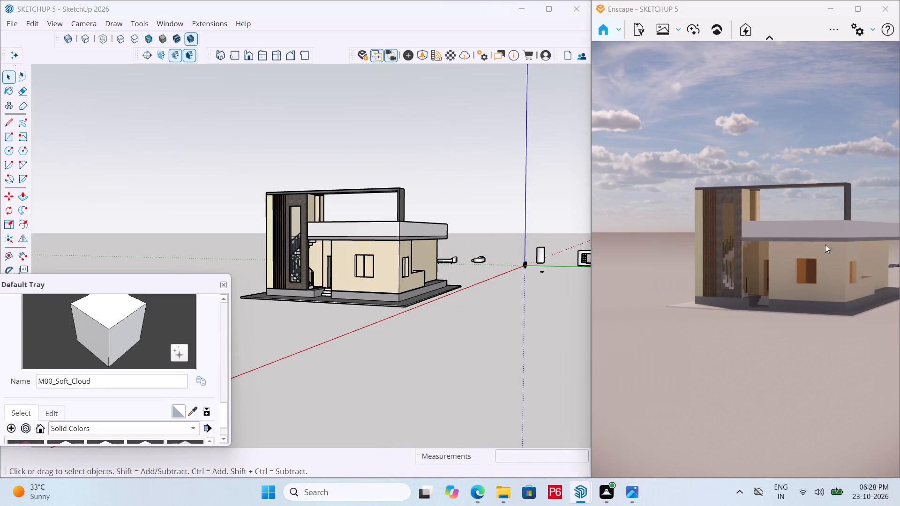
scroll(344, 247, down, 2)
middle_drag(349, 275, 349, 356)
scroll(331, 285, up, 1)
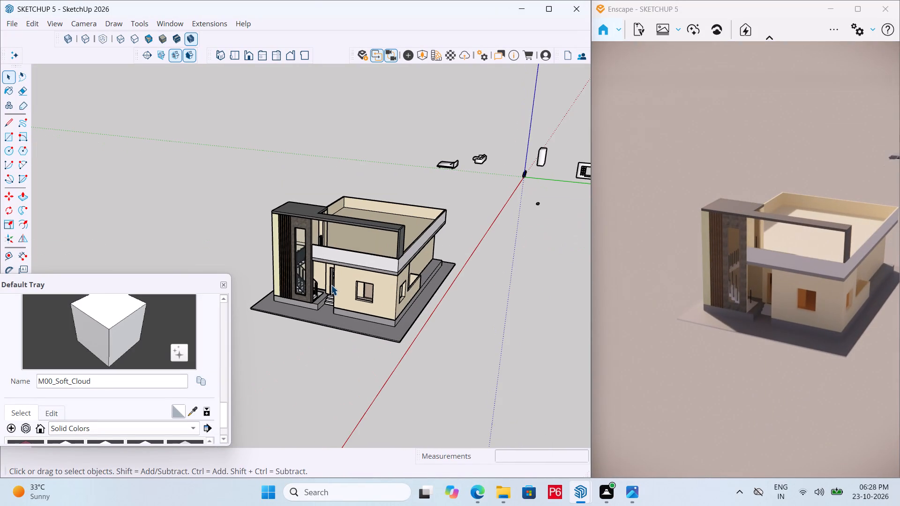
key(ctrl+s)
key(ctrl+s)
key(ctrl+s)
key(ctrl+s)
key(ctrl+s)
key(ctrl+s)
key(ctrl+s)
key(ctrl+s)
key(ctrl+s)
key(ctrl+s)
key(ctrl+s)
key(ctrl+s)
key(ctrl+s)
key(ctrl+s)
key(ctrl+s)
key(ctrl+s)
key(ctrl+s)
key(ctrl+s)
Draw a rectangle corner to corner over the front wall's window opening, beside the entrance.
ctrl+middle_drag(352, 220, 341, 155)
middle_drag(375, 242, 321, 302)
scroll(367, 313, up, 5)
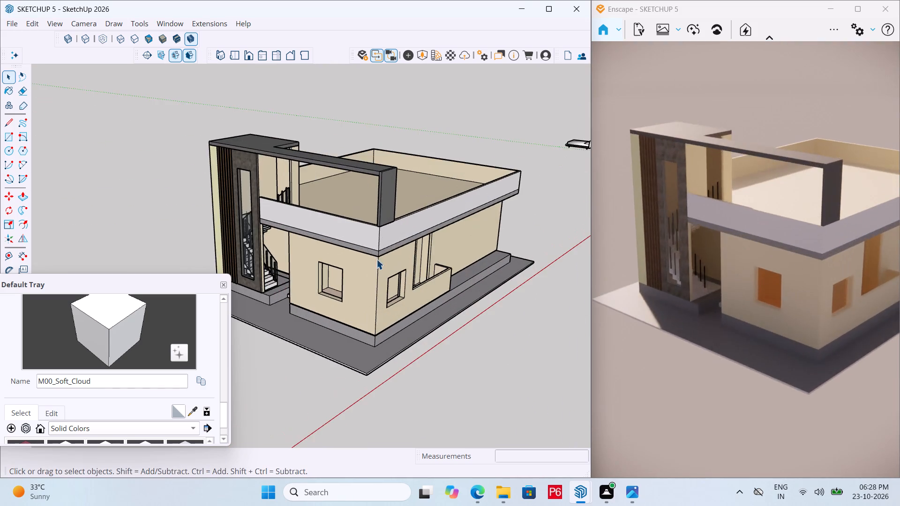
middle_drag(376, 220, 390, 193)
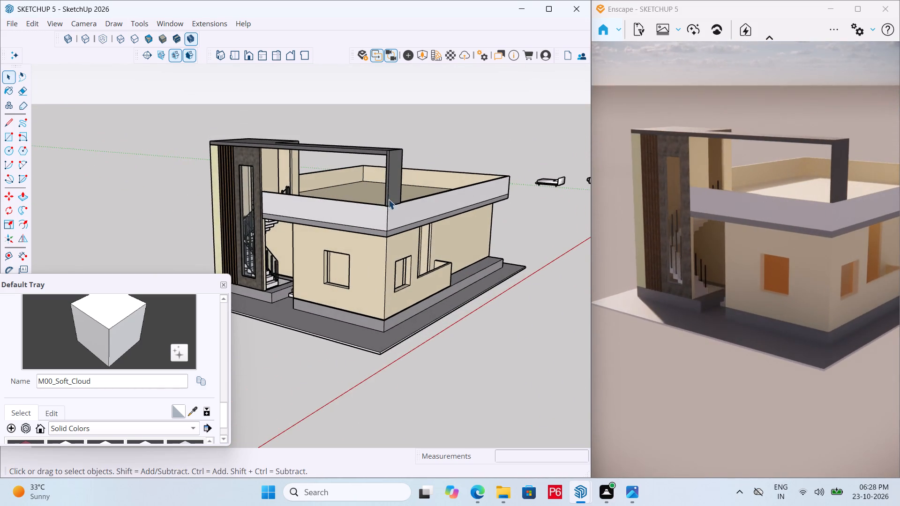
scroll(453, 245, down, 3)
middle_drag(398, 221, 408, 221)
scroll(341, 279, up, 2)
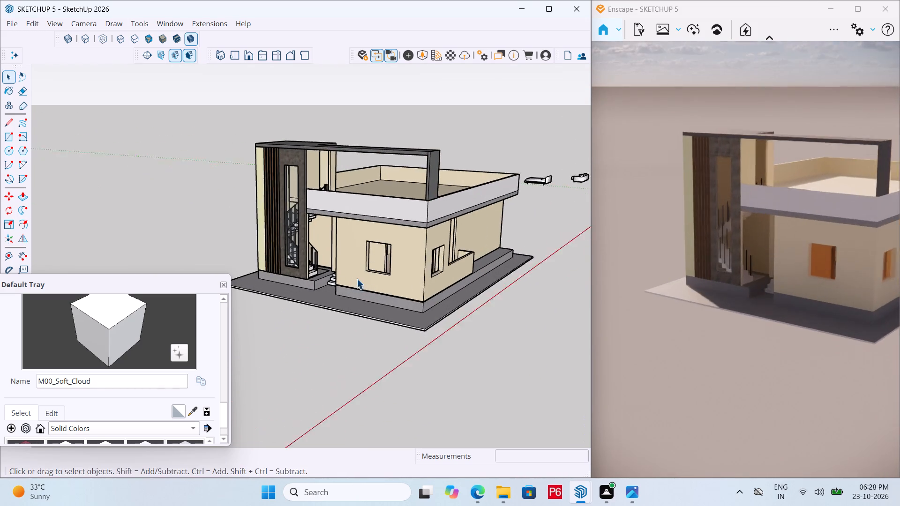
scroll(357, 279, up, 3)
middle_drag(397, 242, 404, 255)
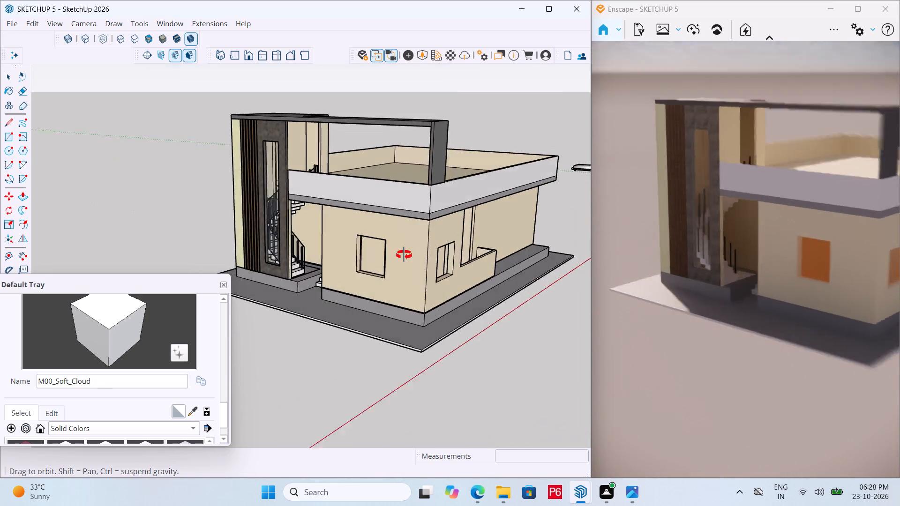
middle_drag(404, 255, 601, 284)
middle_drag(605, 284, 652, 284)
scroll(477, 242, up, 5)
scroll(419, 204, up, 1)
middle_drag(408, 186, 352, 133)
scroll(352, 133, up, 1)
key(r)
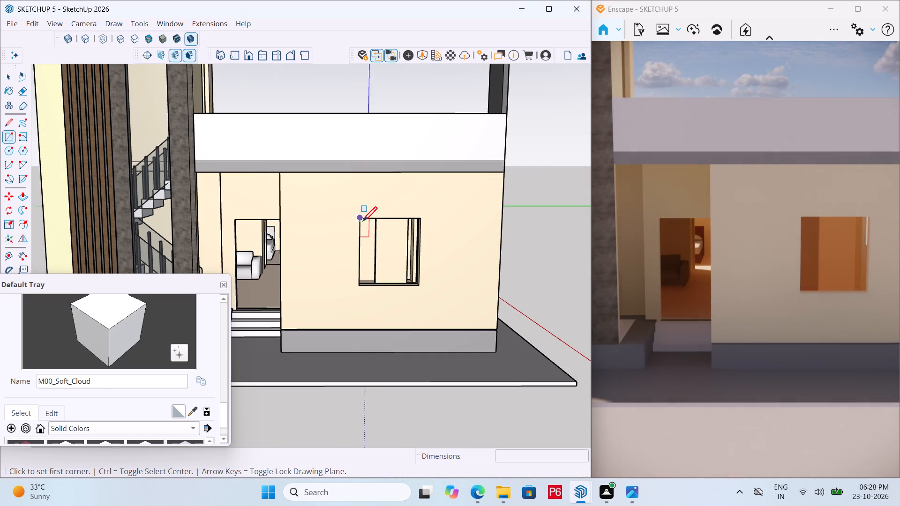
click(360, 218)
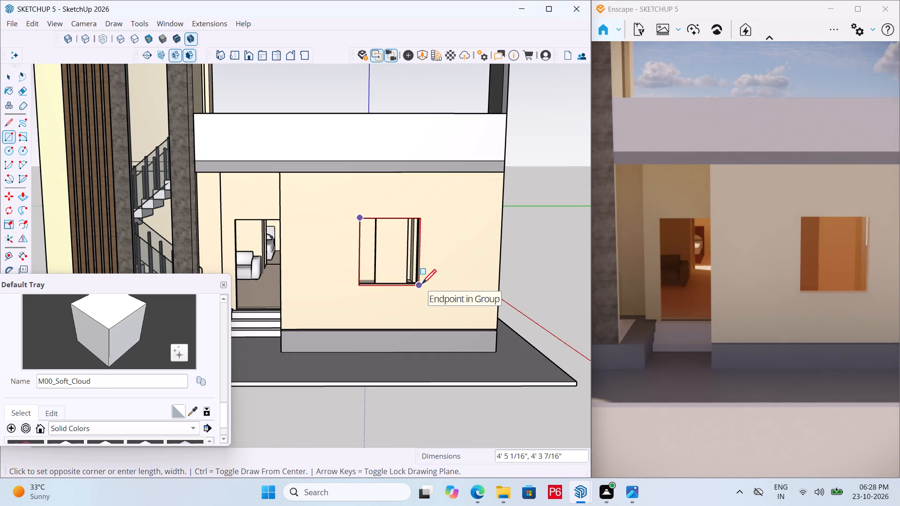
click(422, 285)
key(space)
Make the window rectangle's face and edges into a group.
middle_drag(332, 214, 300, 223)
scroll(400, 257, up, 4)
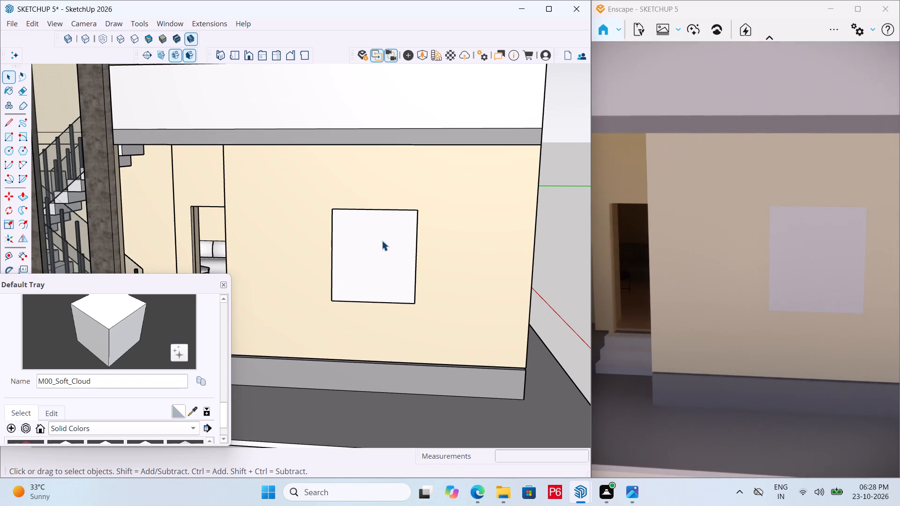
triple_click(382, 240)
right_click(382, 240)
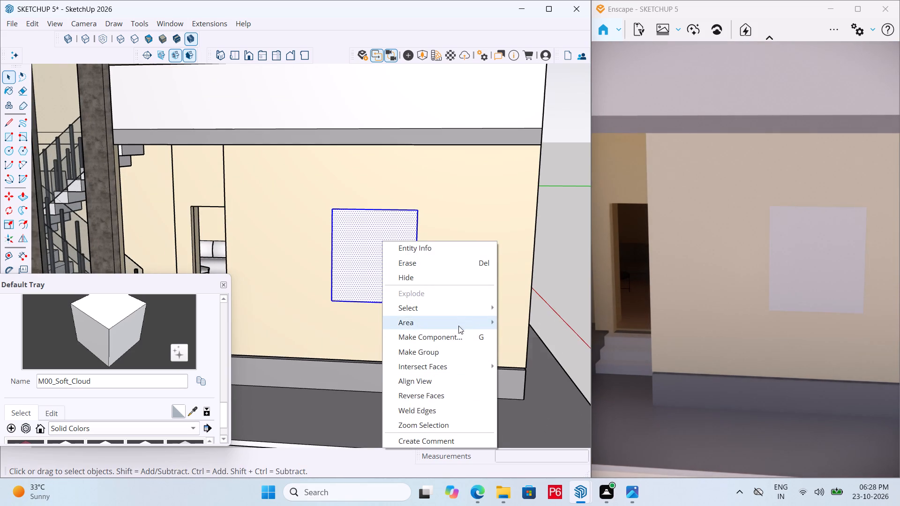
click(457, 347)
key(space)
Inside the window group, offset the face's outline inward by 3" to form the frame.
double_click(354, 247)
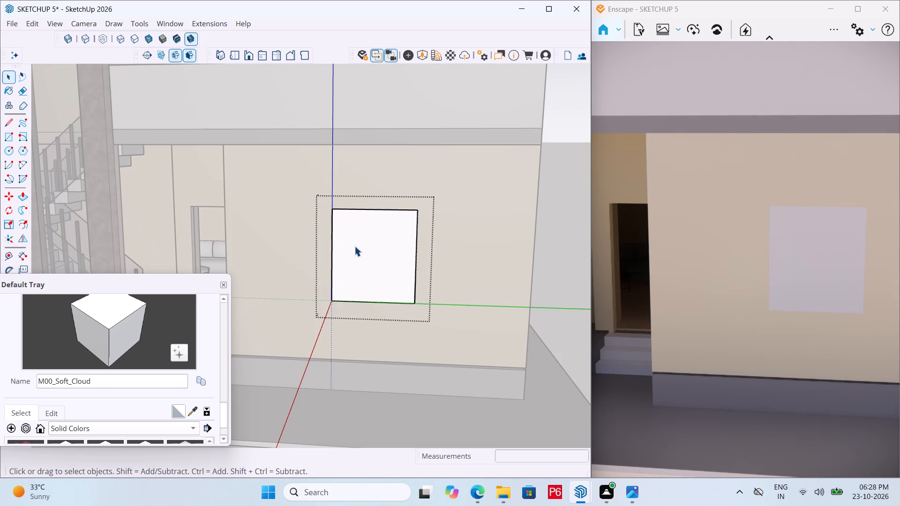
click(357, 243)
key(t)
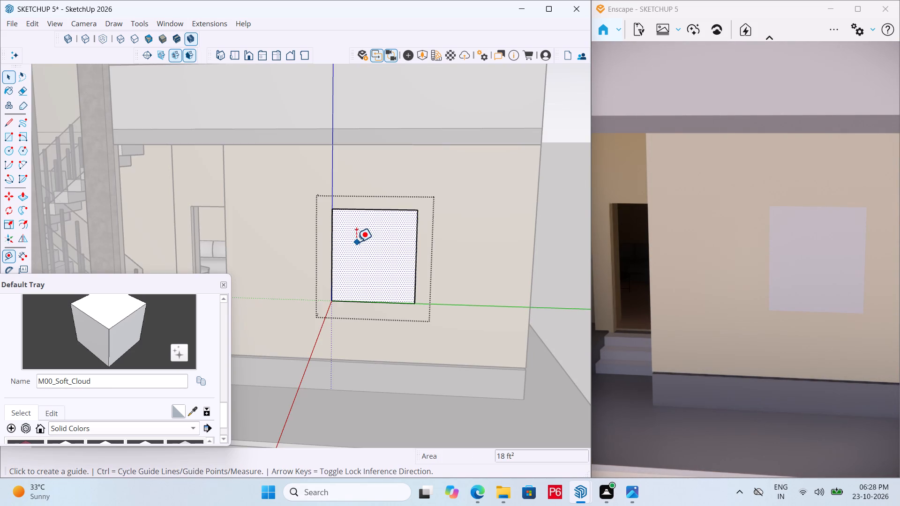
click(21, 227)
click(402, 252)
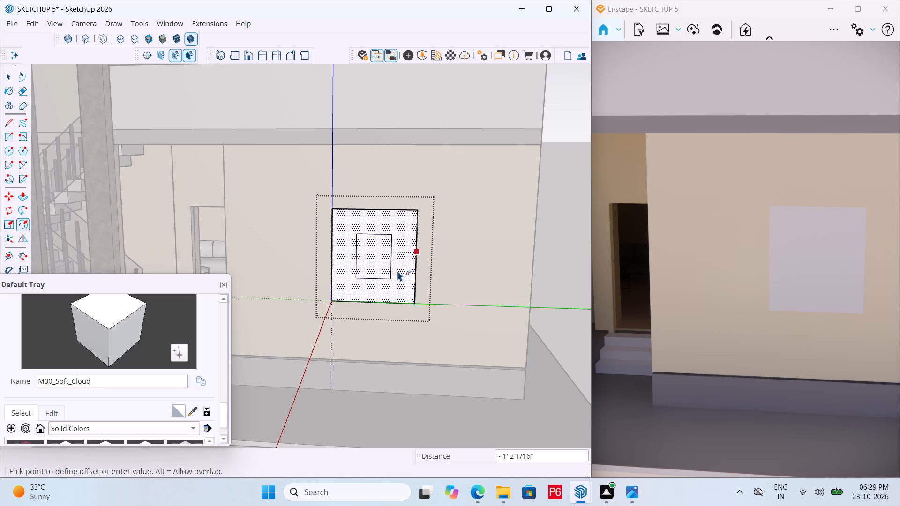
text(3")
key(Return)
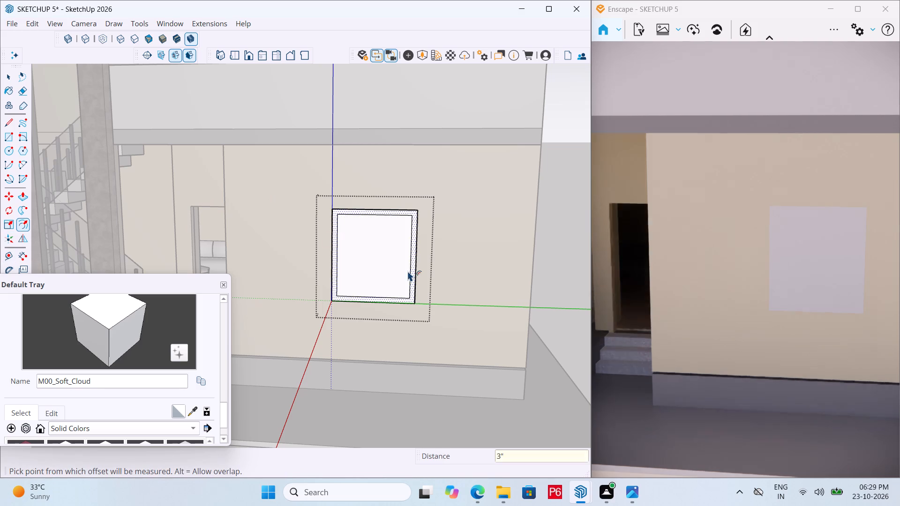
Draw a vertical line down the middle of the inner pane, from the frame's top edge to its bottom edge.
scroll(378, 241, up, 5)
key(l)
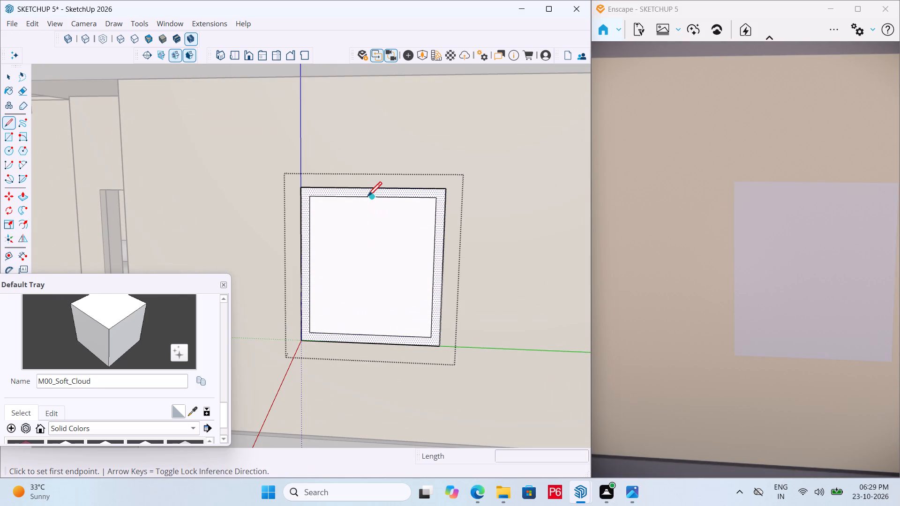
click(367, 198)
click(367, 337)
key(space)
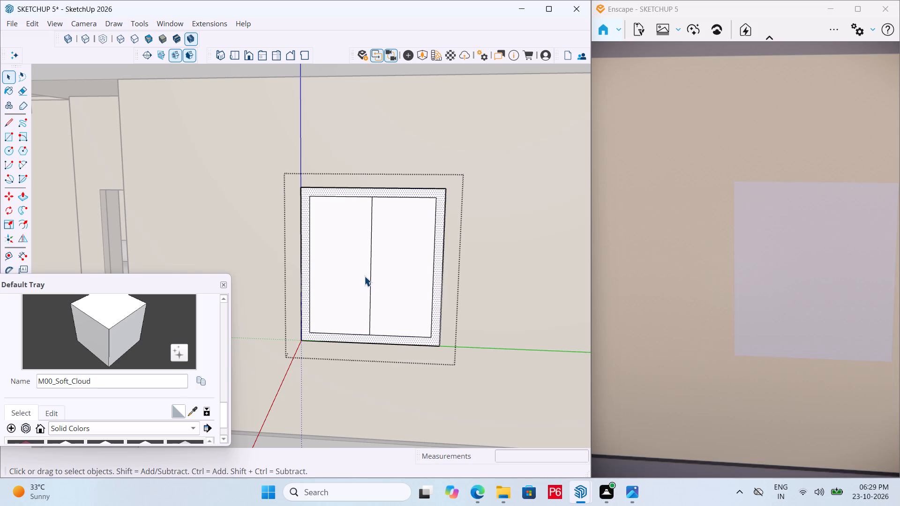
Place a vertical guide line 1" to each side of the window's centre line.
key(t)
click(369, 268)
text(1")
key(Return)
scroll(370, 253, up, 4)
click(373, 248)
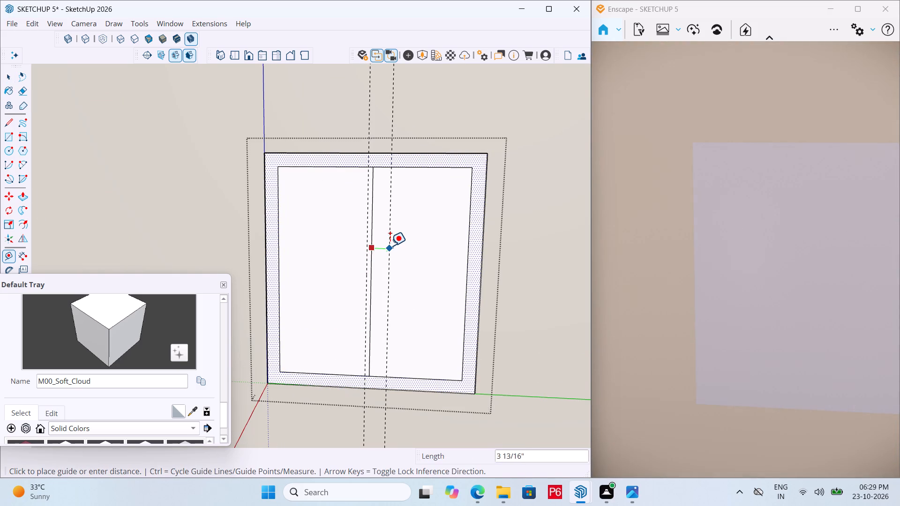
text(1")
key(Return)
Draw a 2" by 4' mullion rectangle between the two guides, spanning the full height of the inner pane.
scroll(379, 179, up, 4)
key(r)
drag(361, 159, 362, 159)
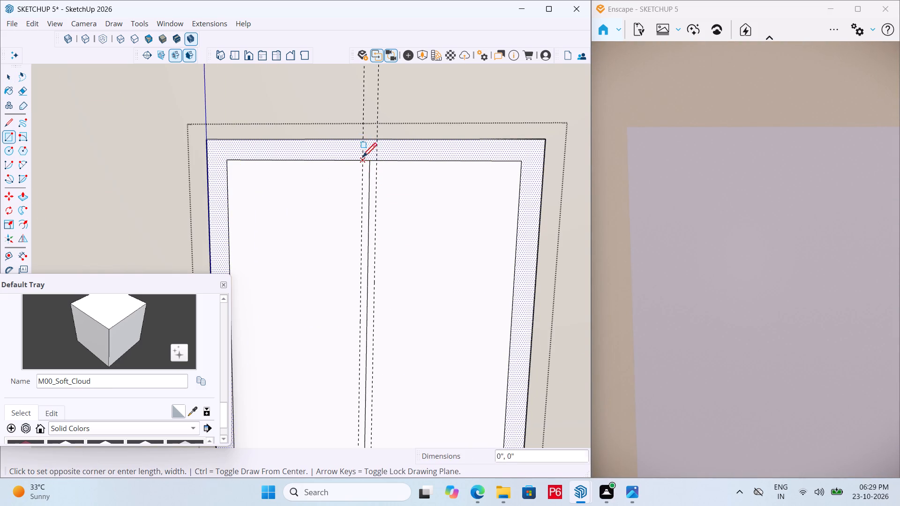
drag(362, 159, 366, 159)
scroll(358, 205, down, 6)
scroll(368, 331, up, 7)
click(358, 379)
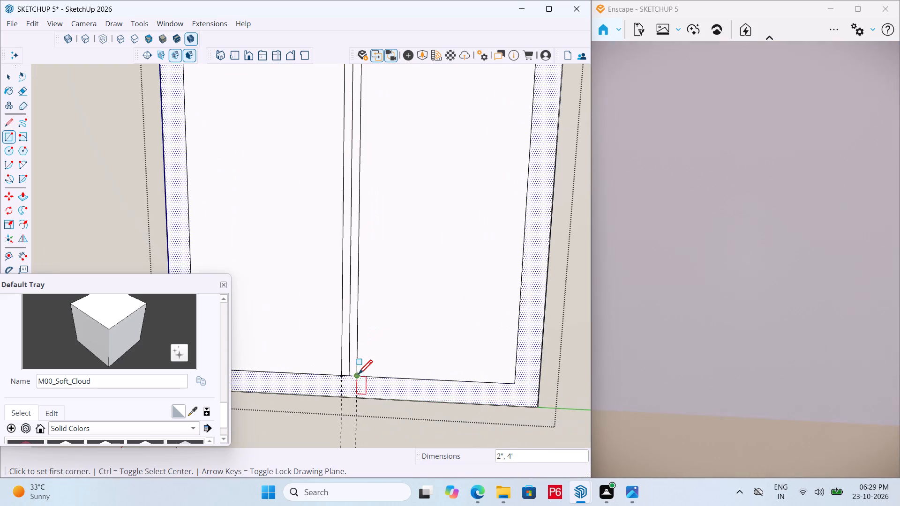
scroll(367, 333, down, 7)
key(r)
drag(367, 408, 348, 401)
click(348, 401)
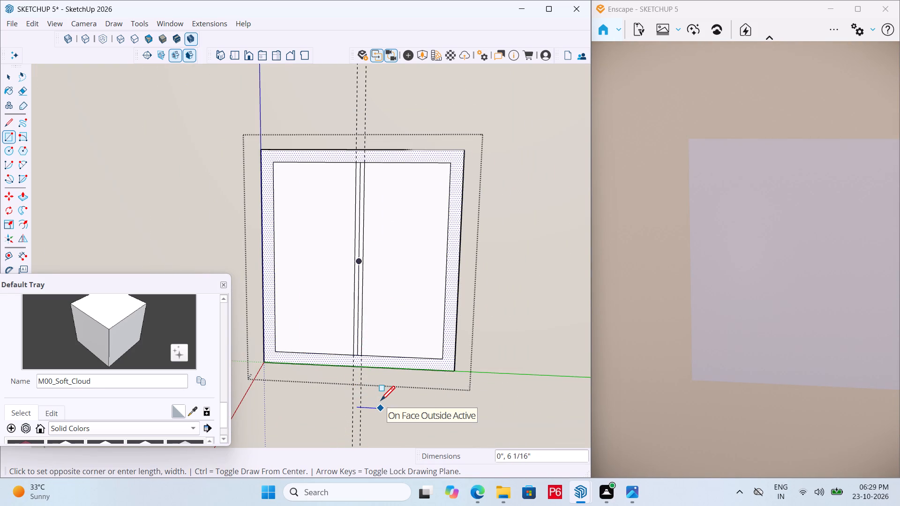
Erase the two vertical guides and the window's centre line, keeping the mullion's side edges.
key(e)
drag(378, 406, 354, 403)
click(351, 402)
click(347, 400)
scroll(359, 338, up, 5)
click(360, 328)
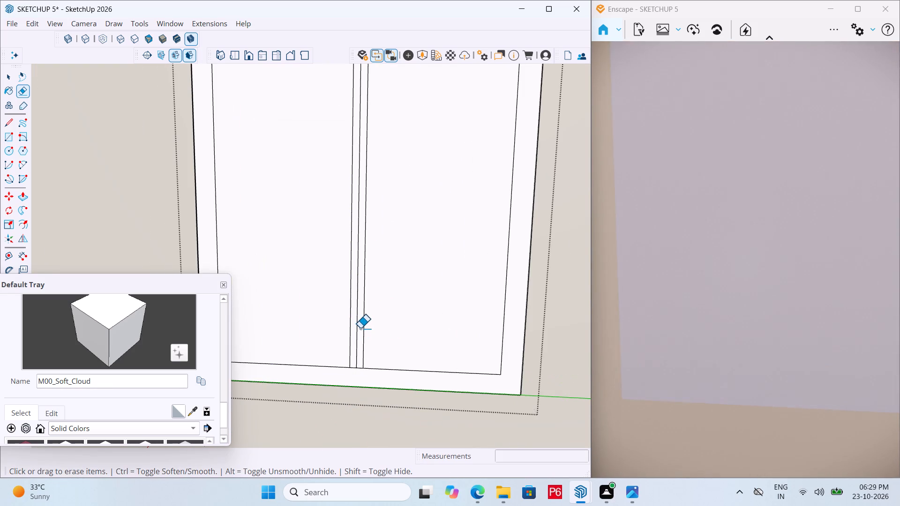
click(357, 321)
Erase the short edges at the mullion's top and bottom so that it merges with the window frame.
scroll(369, 353, down, 6)
scroll(350, 226, up, 5)
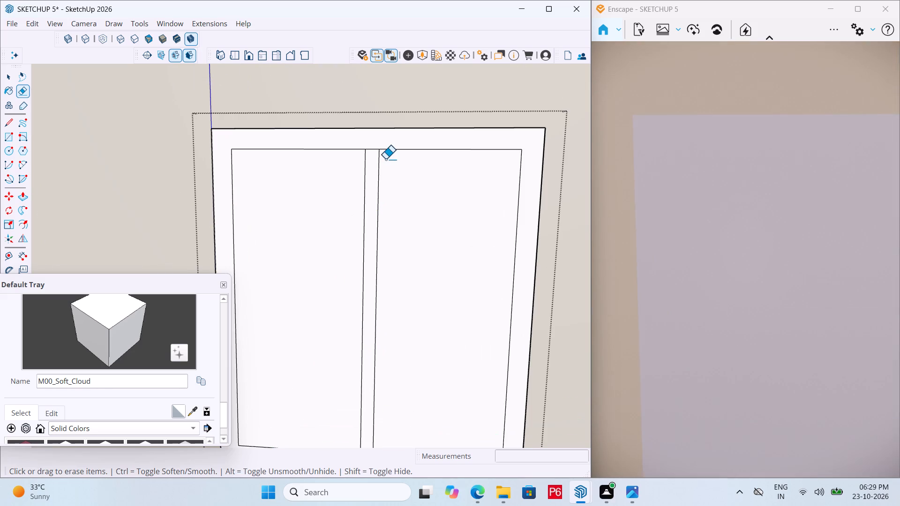
double_click(374, 150)
scroll(372, 144, down, 5)
scroll(368, 343, up, 4)
triple_click(368, 344)
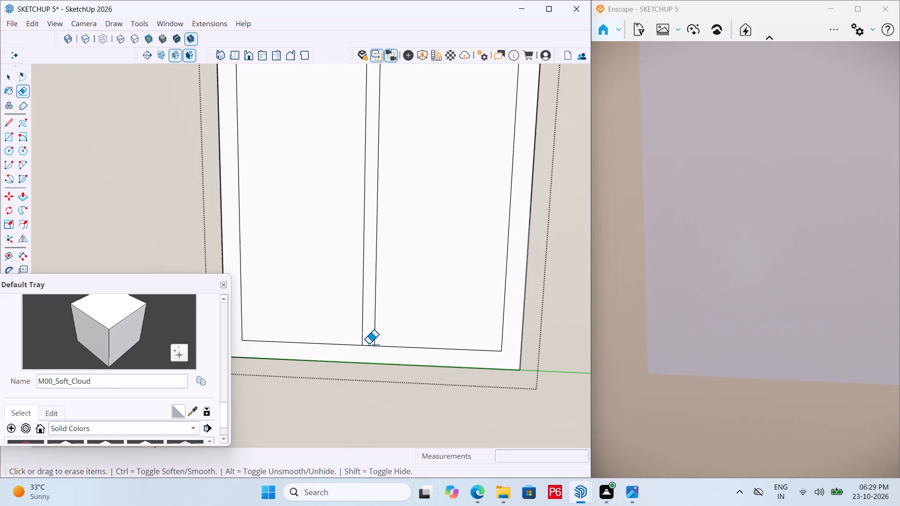
click(368, 345)
scroll(352, 292, down, 5)
Save the model with the new window frame outline.
key(ctrl+s)
key(ctrl+s)
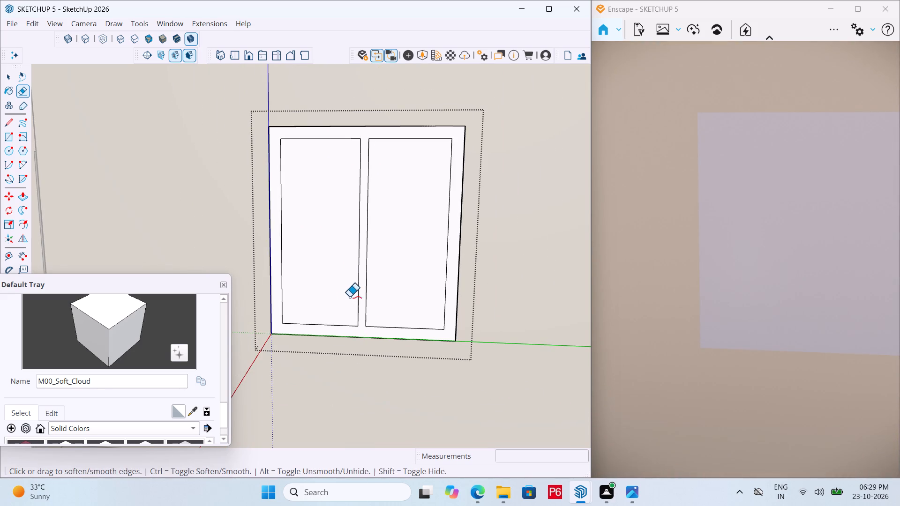
key(ctrl+s)
key(ctrl+s)
key(ctrl+s)
key(ctrl+s)
Paint the window frame and mullion with the Wood_Floor_12_1K material from the Wood collection.
scroll(198, 348, down, 3)
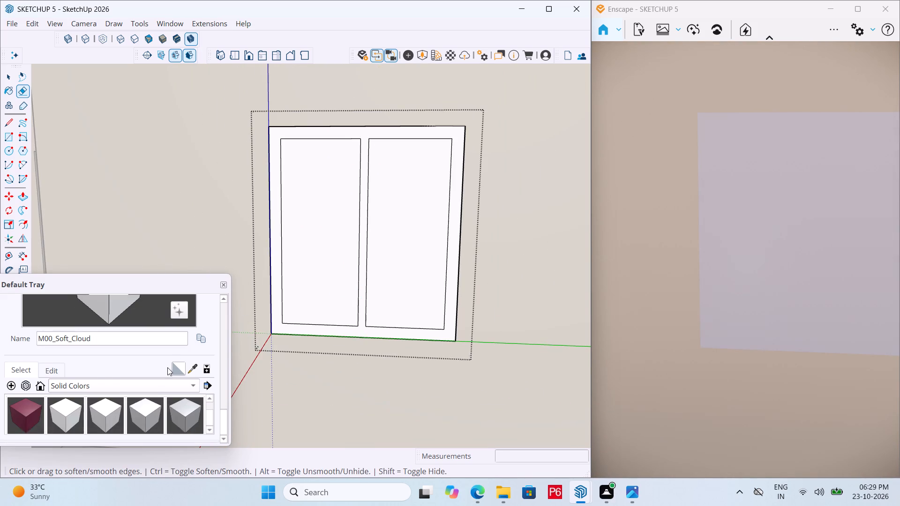
scroll(167, 367, down, 5)
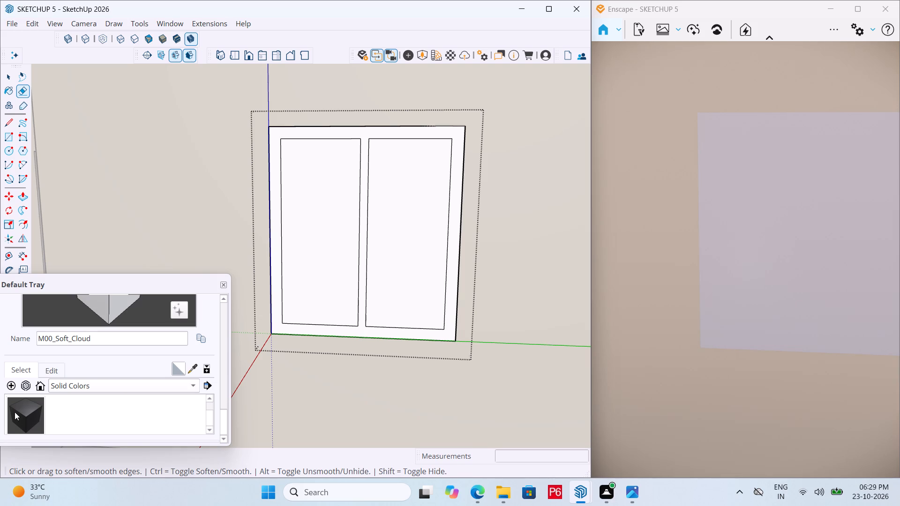
scroll(65, 420, up, 1)
scroll(142, 423, up, 1)
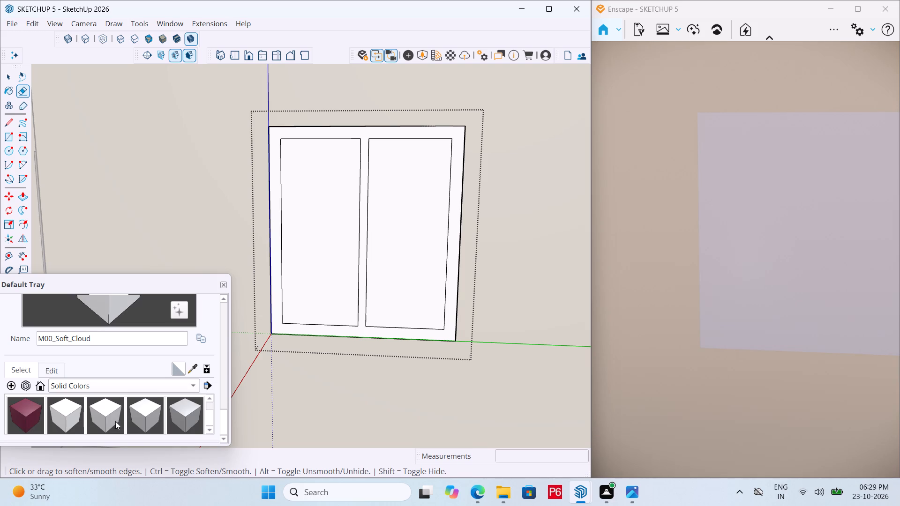
click(112, 389)
click(89, 410)
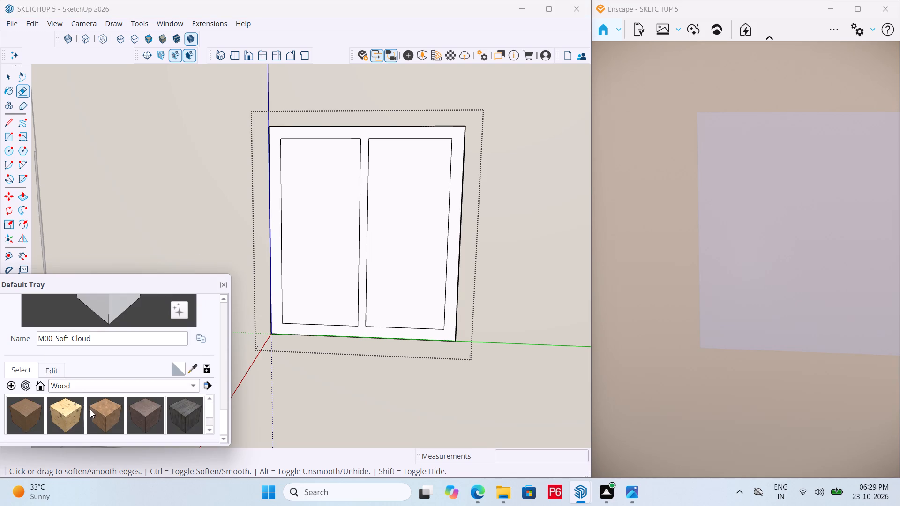
scroll(109, 415, down, 2)
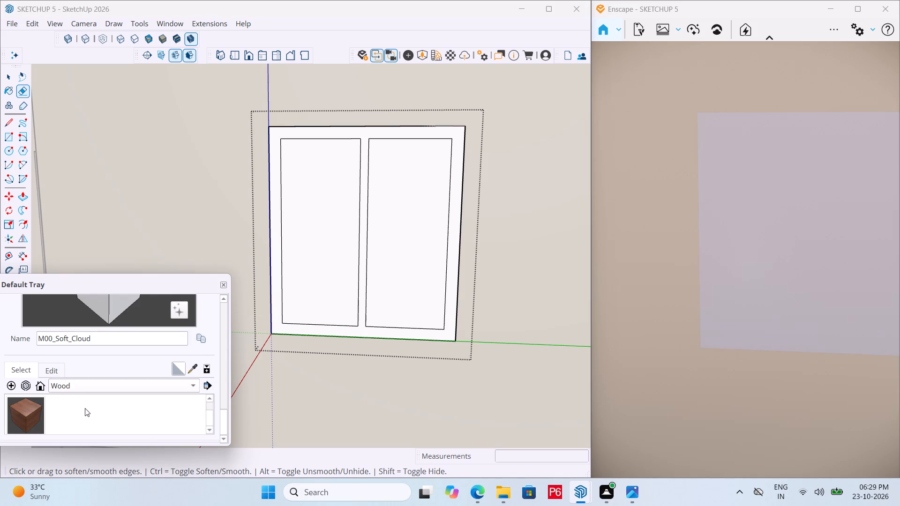
scroll(94, 410, up, 1)
click(147, 410)
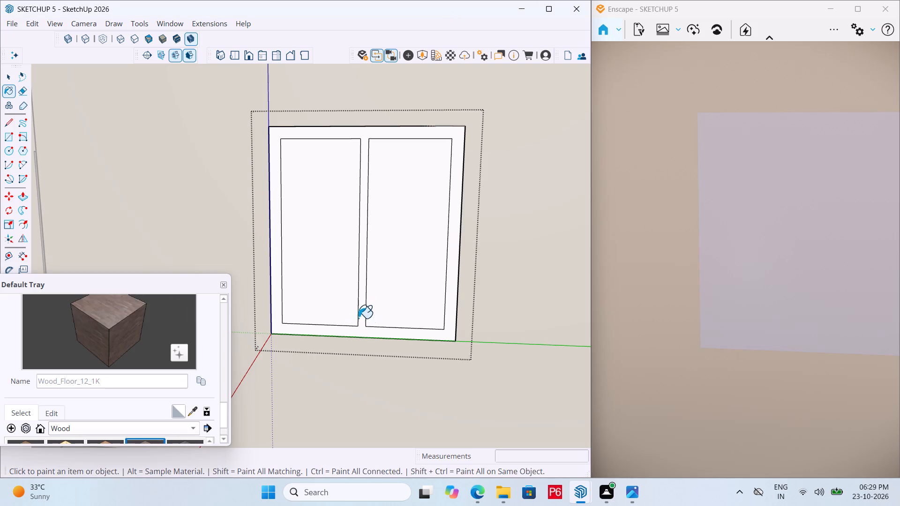
click(361, 328)
scroll(326, 324, down, 6)
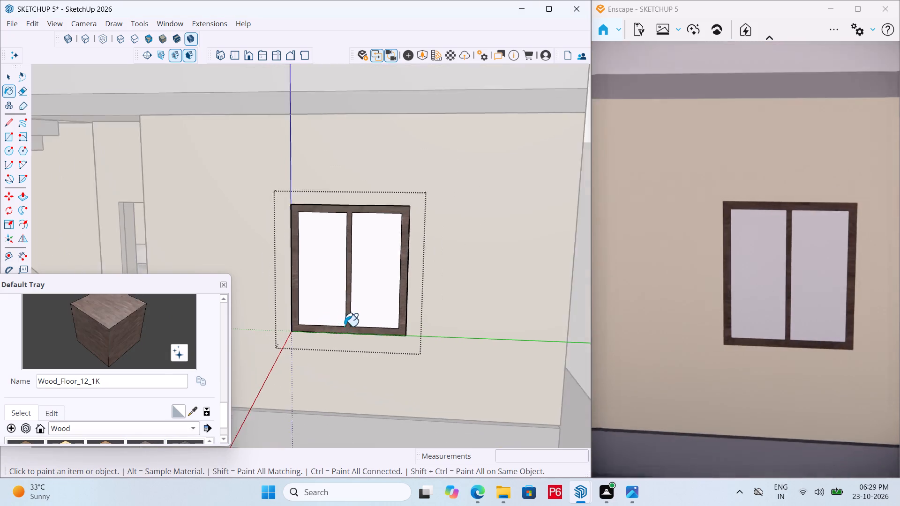
scroll(344, 326, down, 4)
middle_drag(345, 326, 314, 326)
scroll(316, 325, up, 5)
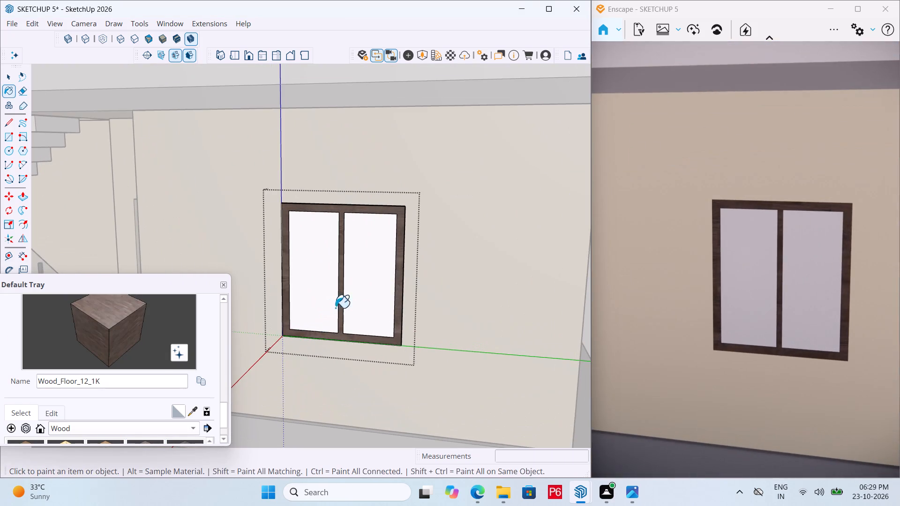
Extrude the window frame and mullion face outward by 3".
middle_drag(361, 291, 320, 294)
key(space)
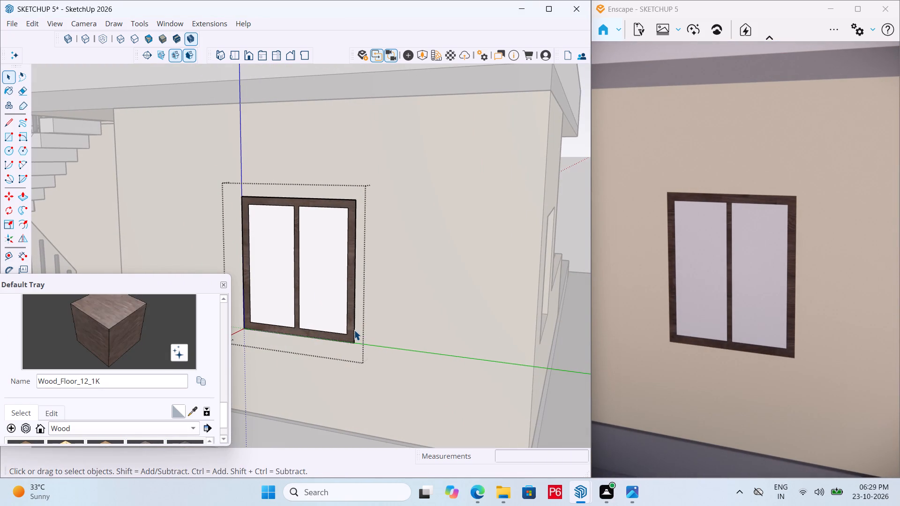
key(p)
click(352, 334)
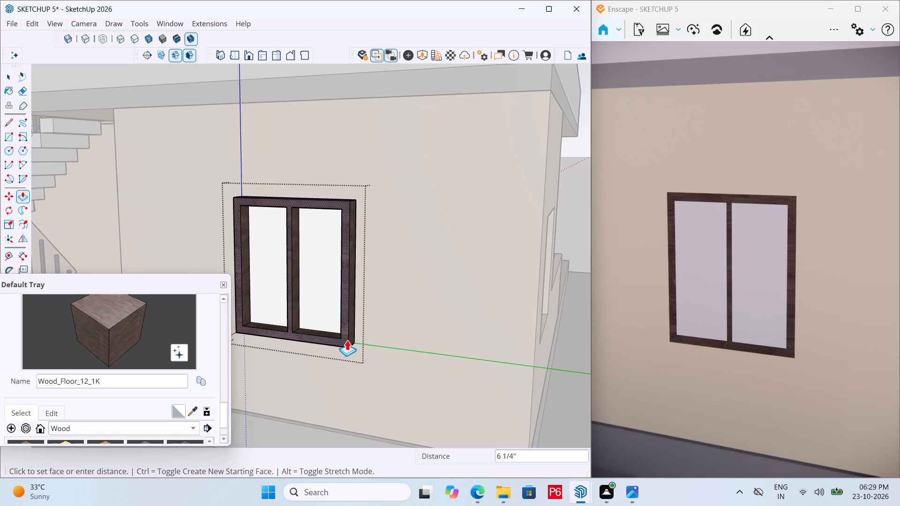
text(3")
key(Return)
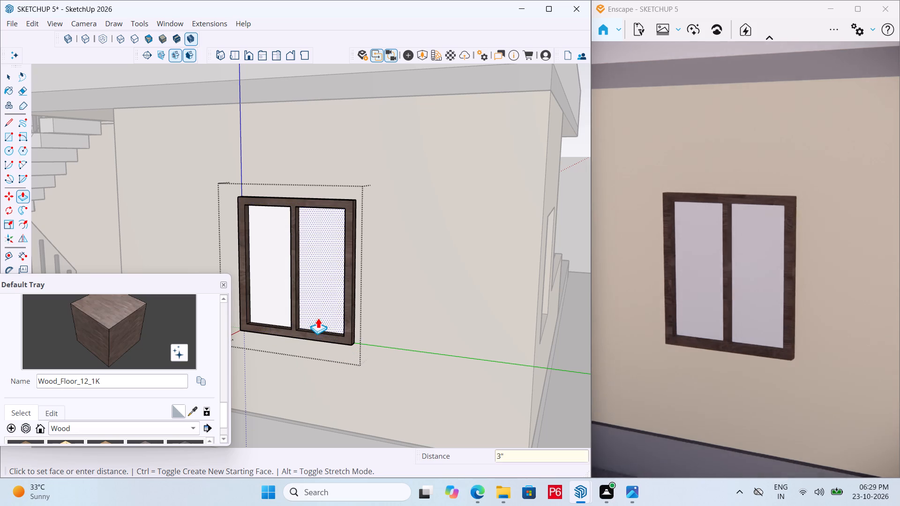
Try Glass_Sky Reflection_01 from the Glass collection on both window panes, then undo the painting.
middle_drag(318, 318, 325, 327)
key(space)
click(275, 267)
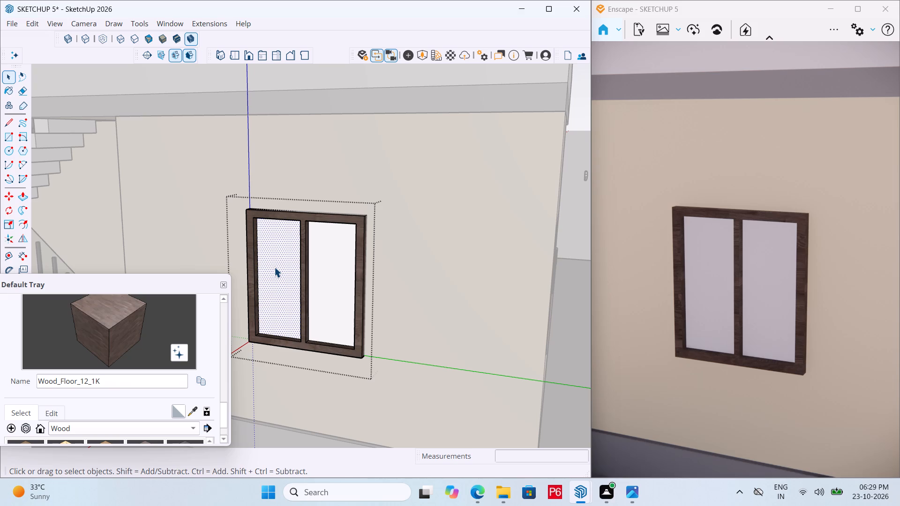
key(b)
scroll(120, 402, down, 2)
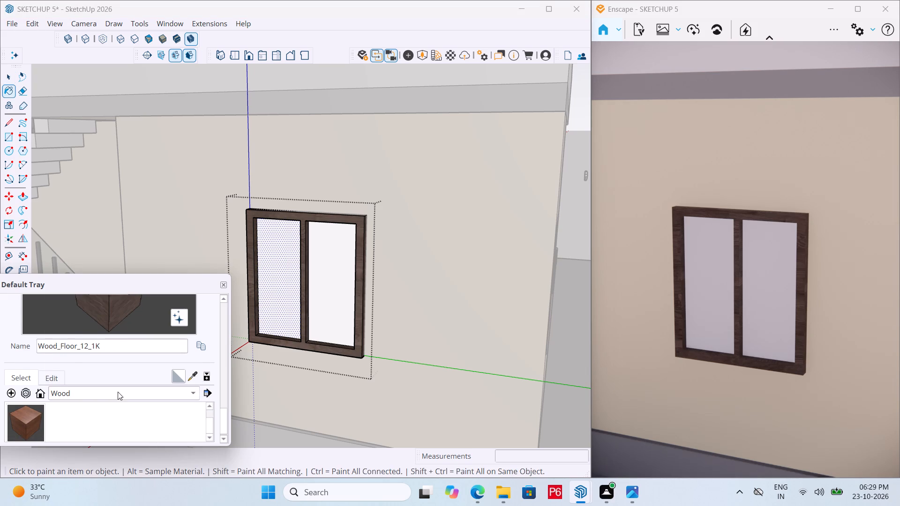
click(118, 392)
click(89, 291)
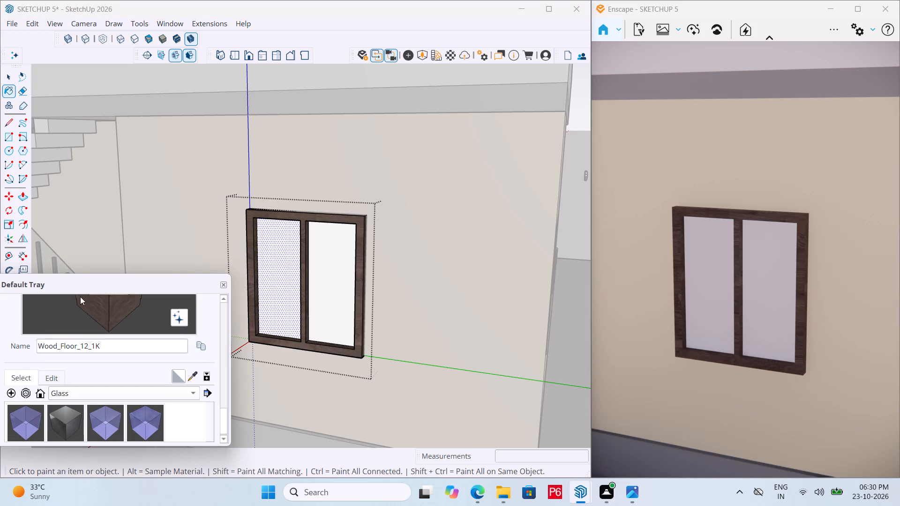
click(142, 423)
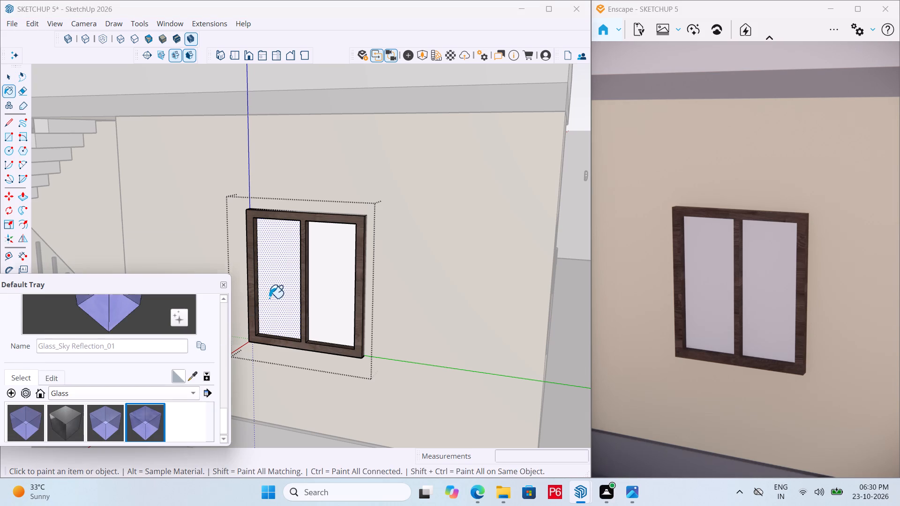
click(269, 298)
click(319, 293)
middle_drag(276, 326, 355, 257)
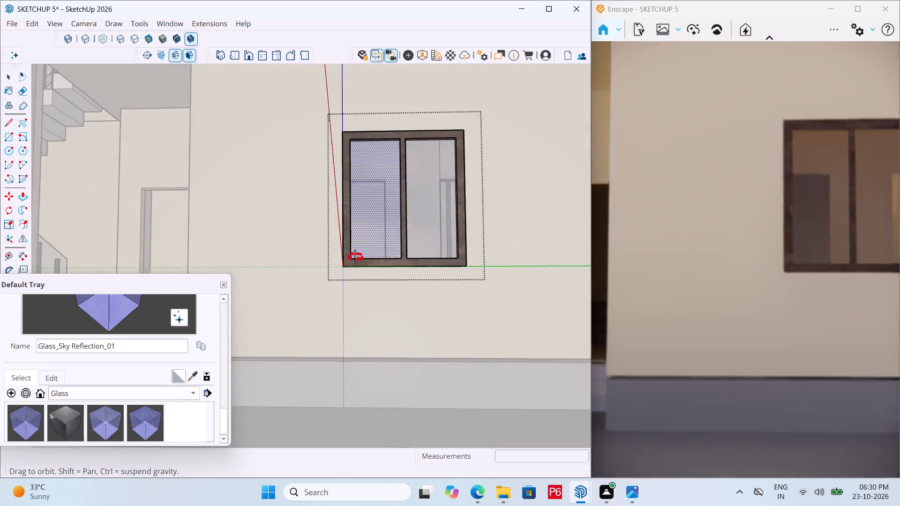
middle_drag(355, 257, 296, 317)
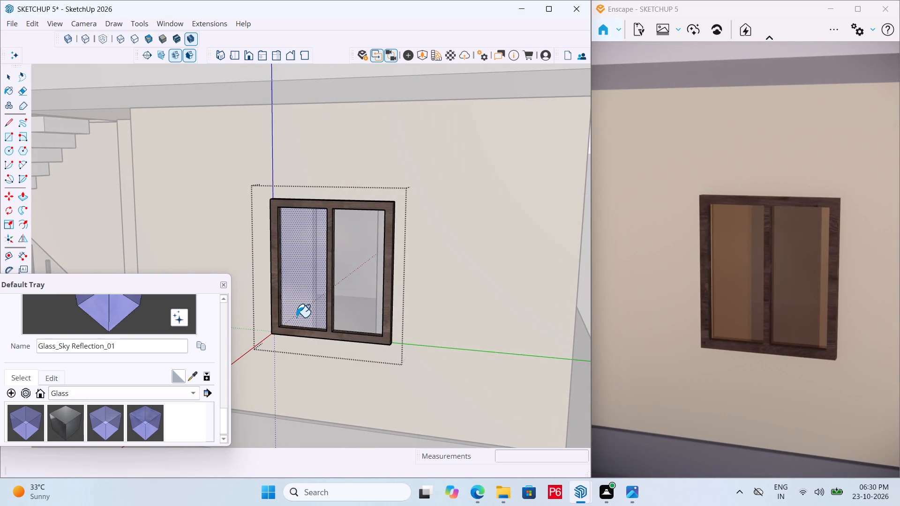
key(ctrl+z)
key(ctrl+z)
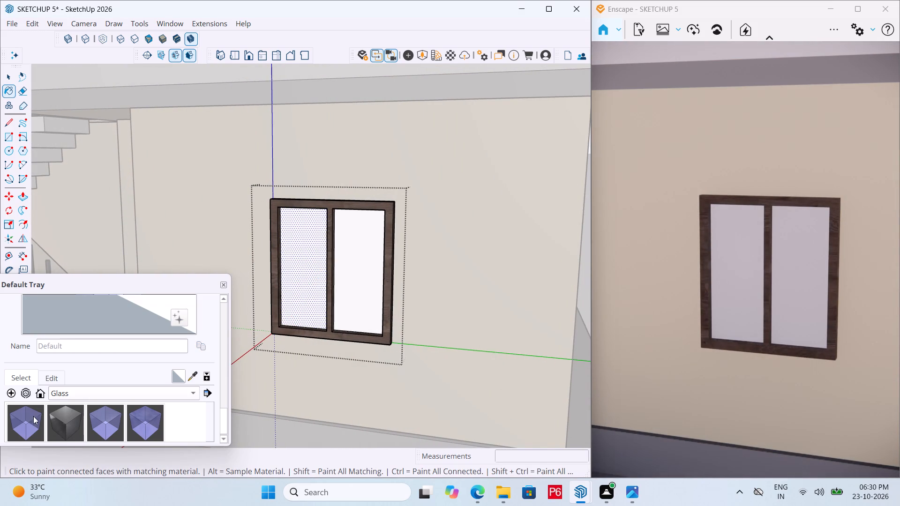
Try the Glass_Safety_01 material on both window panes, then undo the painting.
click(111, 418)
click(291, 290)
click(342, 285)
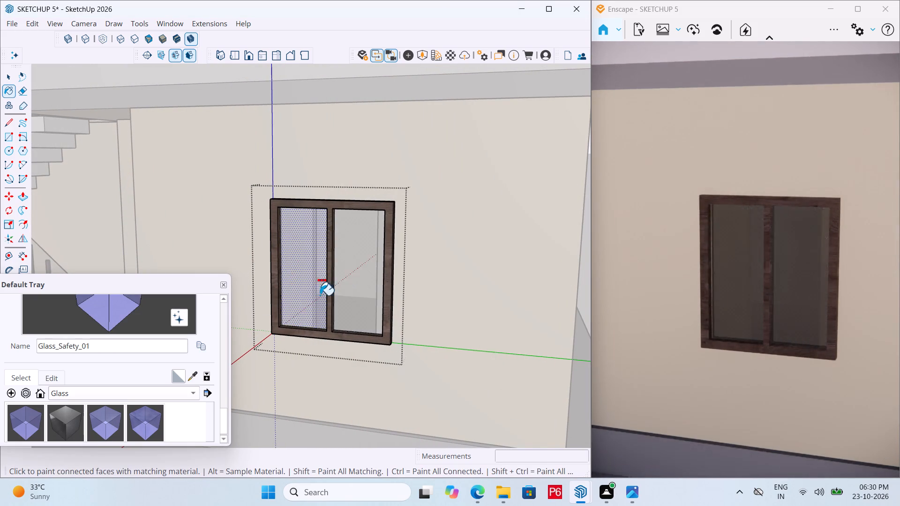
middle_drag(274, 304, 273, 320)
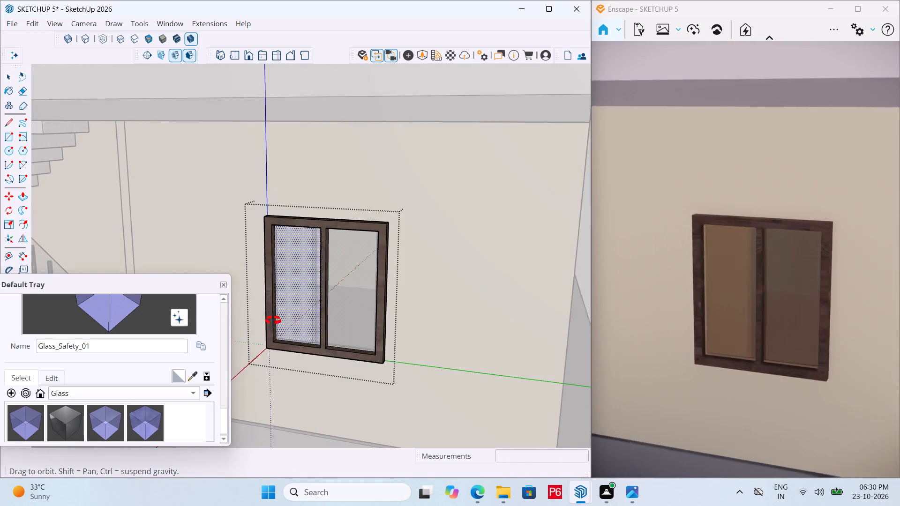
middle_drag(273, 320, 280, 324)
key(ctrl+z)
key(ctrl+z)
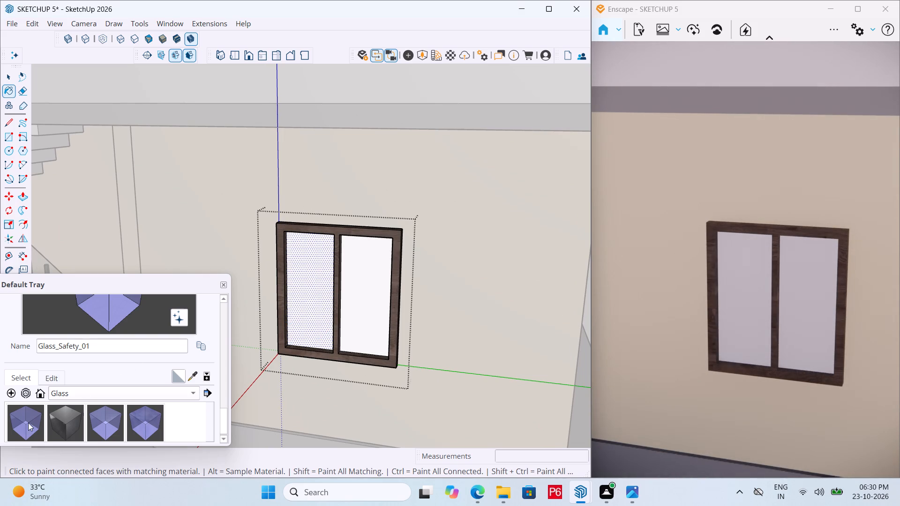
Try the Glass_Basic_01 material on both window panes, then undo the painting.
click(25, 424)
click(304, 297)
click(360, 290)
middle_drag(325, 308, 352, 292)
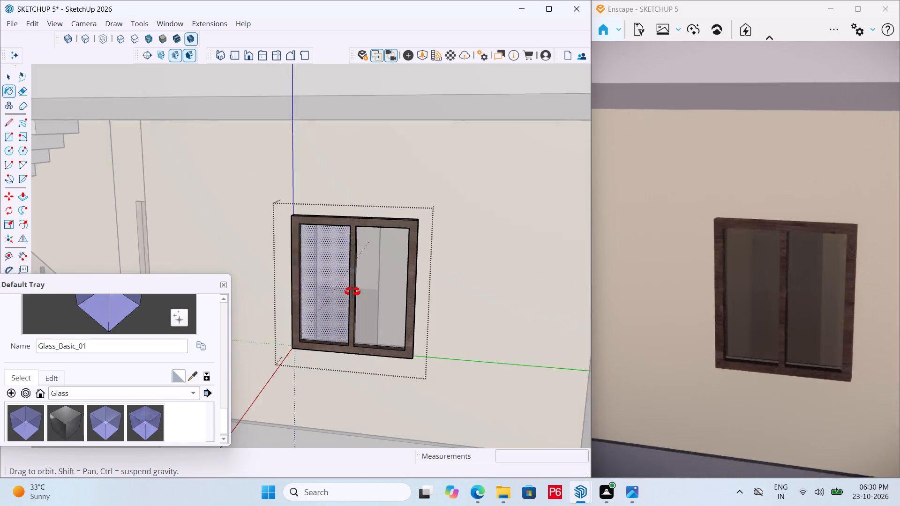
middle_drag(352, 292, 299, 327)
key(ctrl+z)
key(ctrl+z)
Paint both window panes with Glass_Sky Reflection_01 and leave the window group.
click(136, 416)
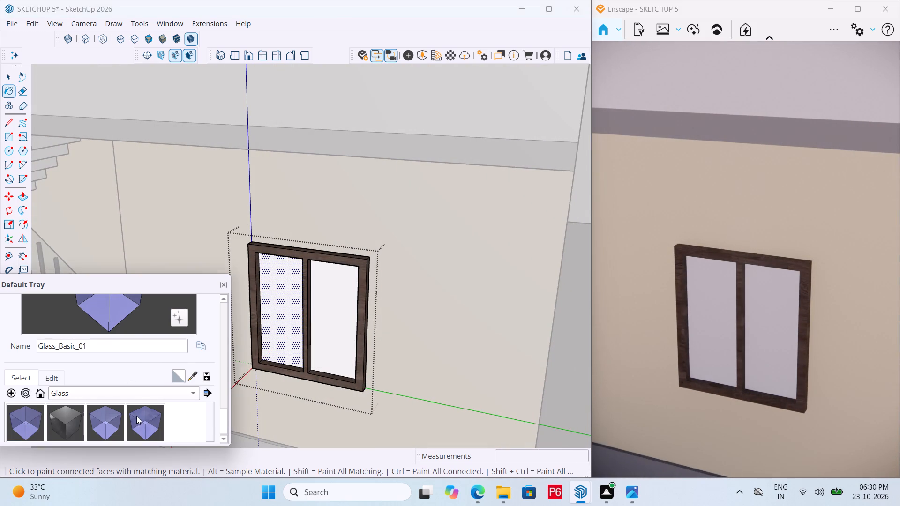
click(292, 317)
click(325, 313)
middle_drag(312, 283, 345, 206)
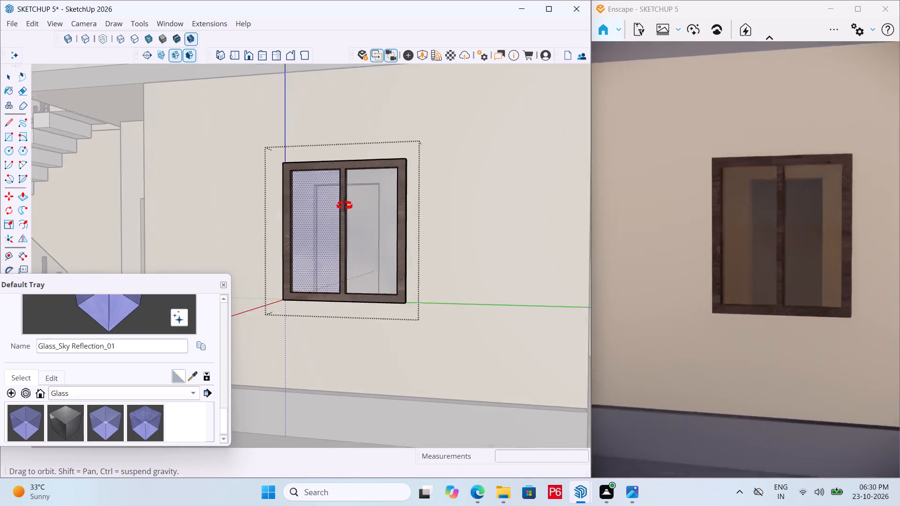
middle_drag(345, 206, 337, 245)
scroll(342, 241, down, 6)
key(space)
click(550, 348)
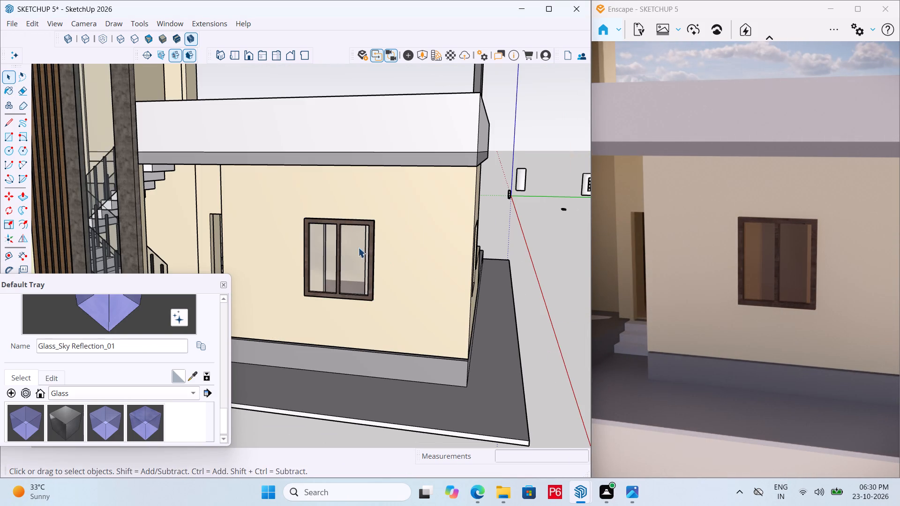
Move the window group into the wall opening so that the frame's front sits flush with the outer wall face.
middle_drag(329, 238, 163, 257)
scroll(322, 293, up, 4)
scroll(247, 294, up, 2)
scroll(406, 257, down, 3)
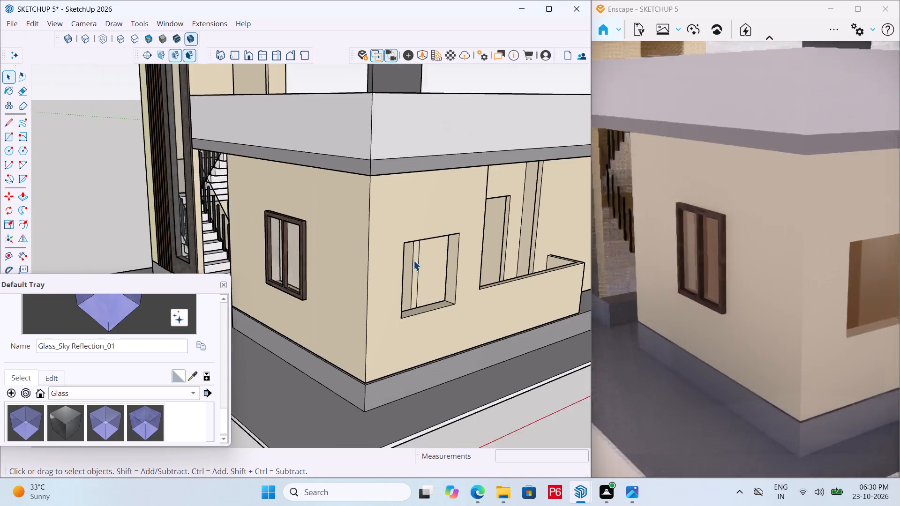
scroll(413, 260, down, 3)
scroll(279, 291, up, 6)
click(345, 290)
scroll(332, 309, up, 6)
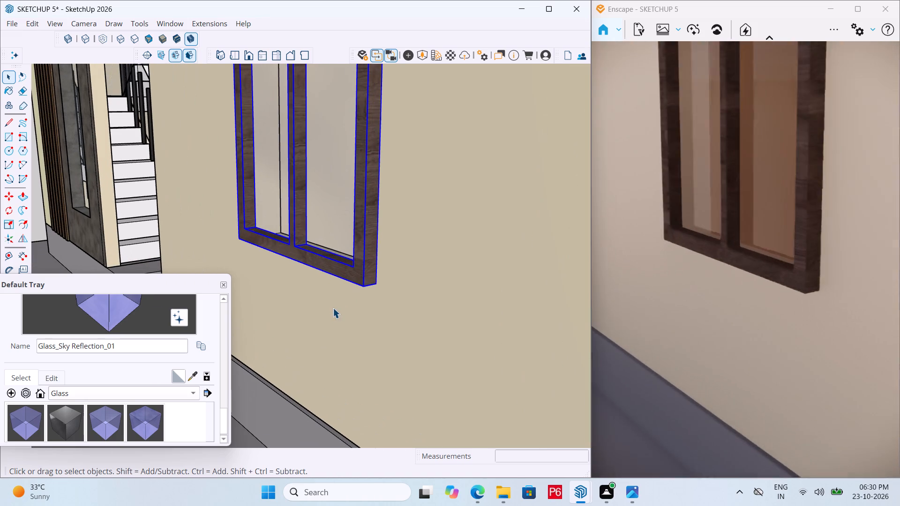
key(m)
click(362, 290)
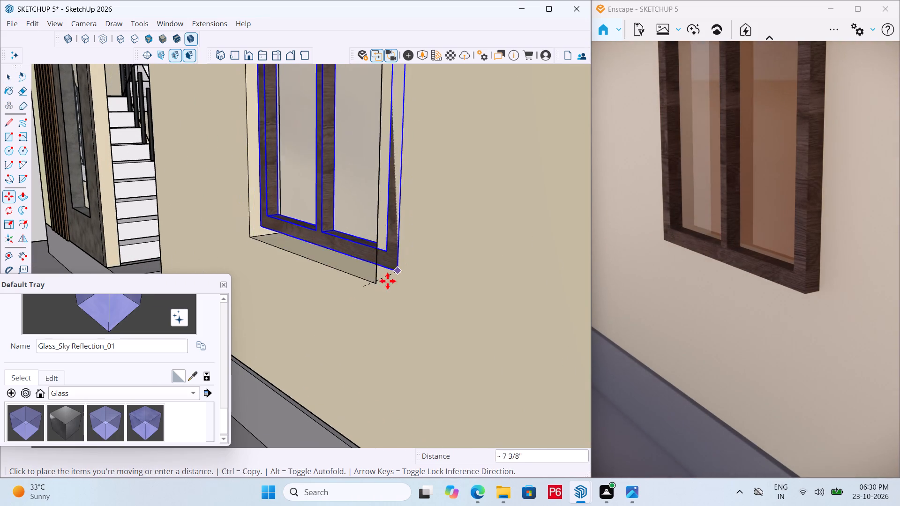
click(379, 287)
Save the model with the glazed window set into the wall.
scroll(387, 307, down, 6)
middle_drag(389, 318, 460, 303)
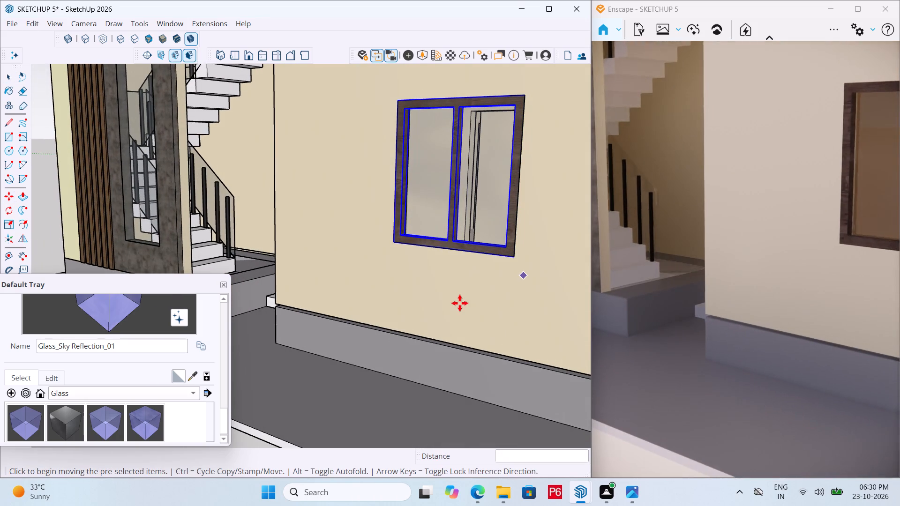
key(ctrl+s)
key(ctrl+s)
key(ctrl+s)
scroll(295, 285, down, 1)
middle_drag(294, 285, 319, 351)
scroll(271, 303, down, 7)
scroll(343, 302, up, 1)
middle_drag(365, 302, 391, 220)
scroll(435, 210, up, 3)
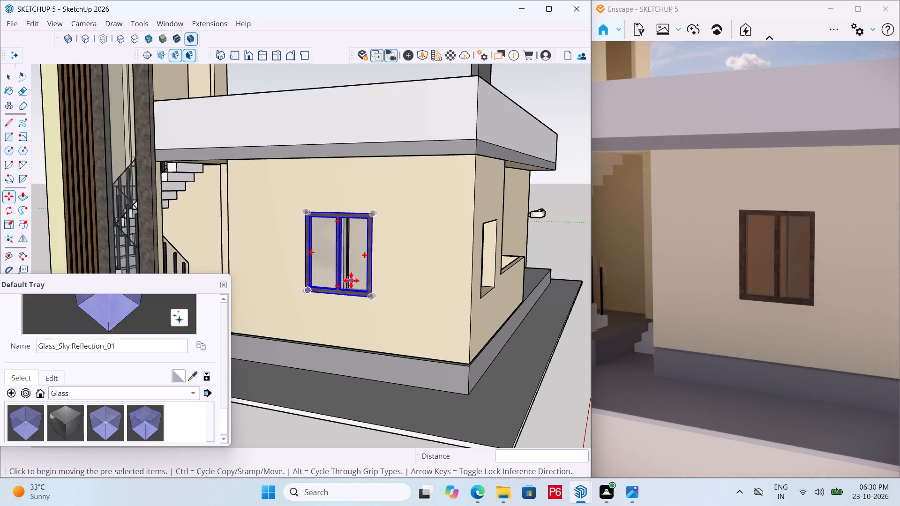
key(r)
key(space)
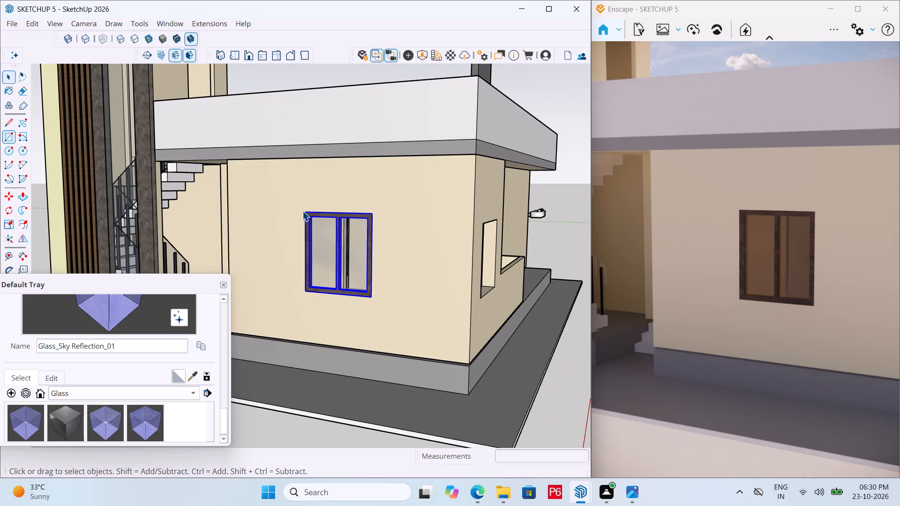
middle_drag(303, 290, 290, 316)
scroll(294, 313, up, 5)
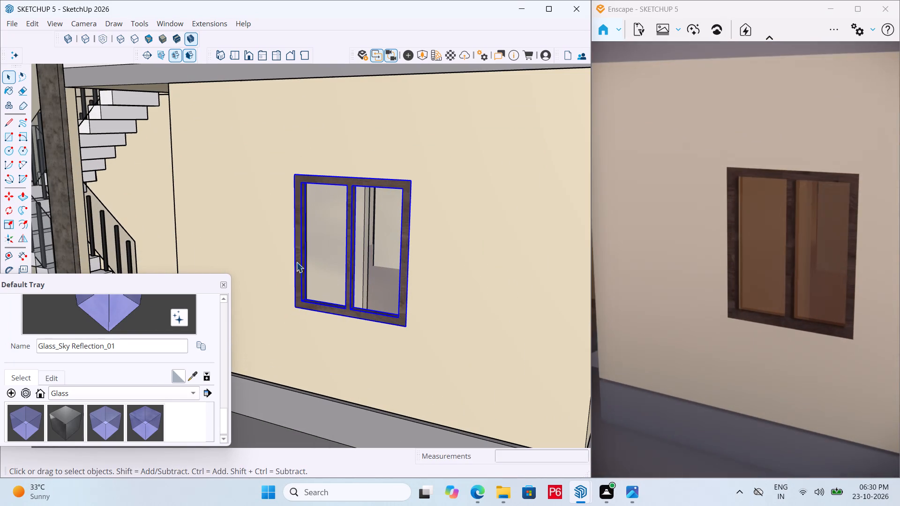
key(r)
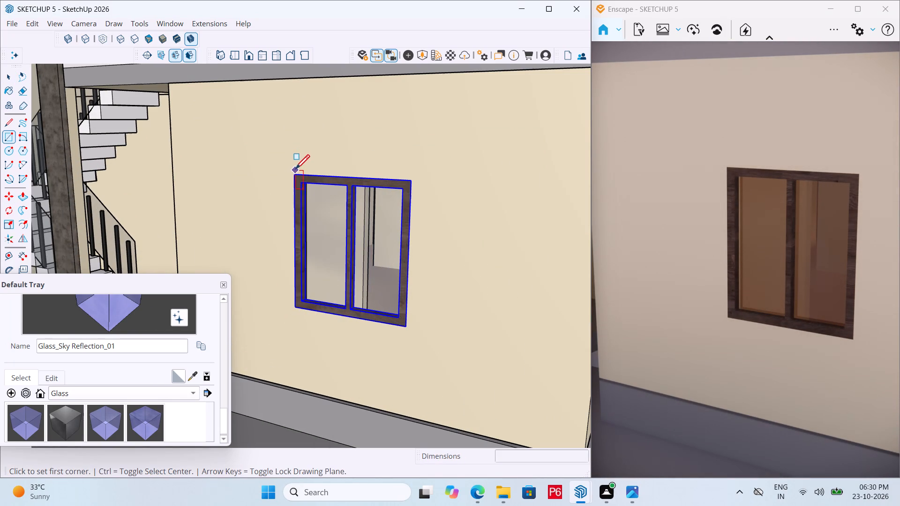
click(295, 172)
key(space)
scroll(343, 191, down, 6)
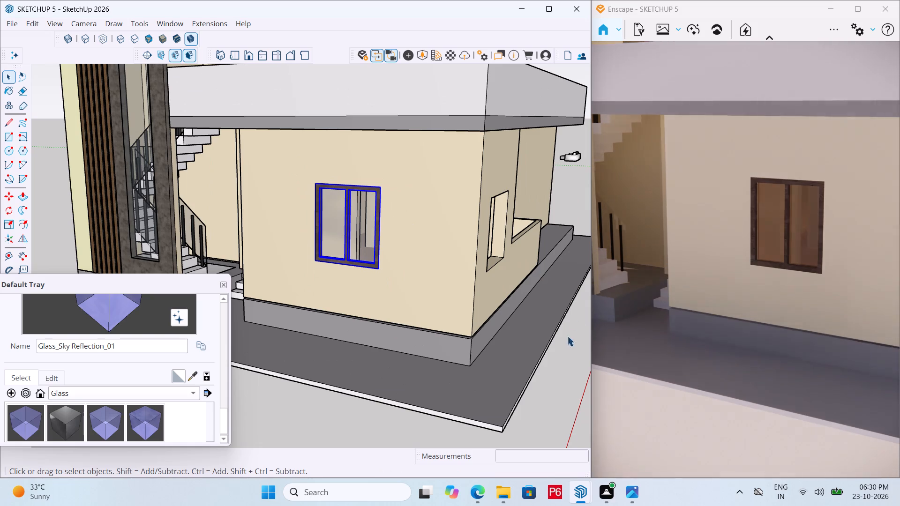
Draw a 4' 6" by 4' rectangle over the window's front, from its upper corner to the opposite lower corner.
double_click(561, 357)
scroll(331, 207, up, 4)
key(r)
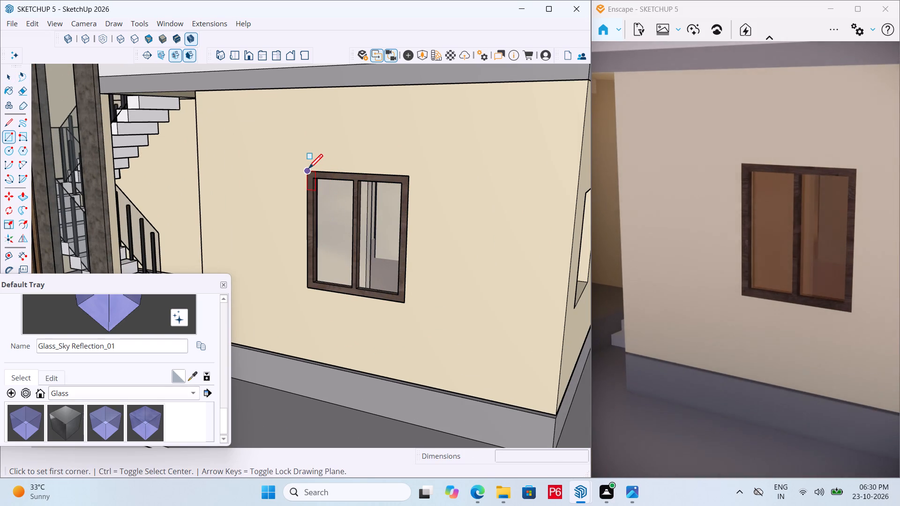
click(308, 170)
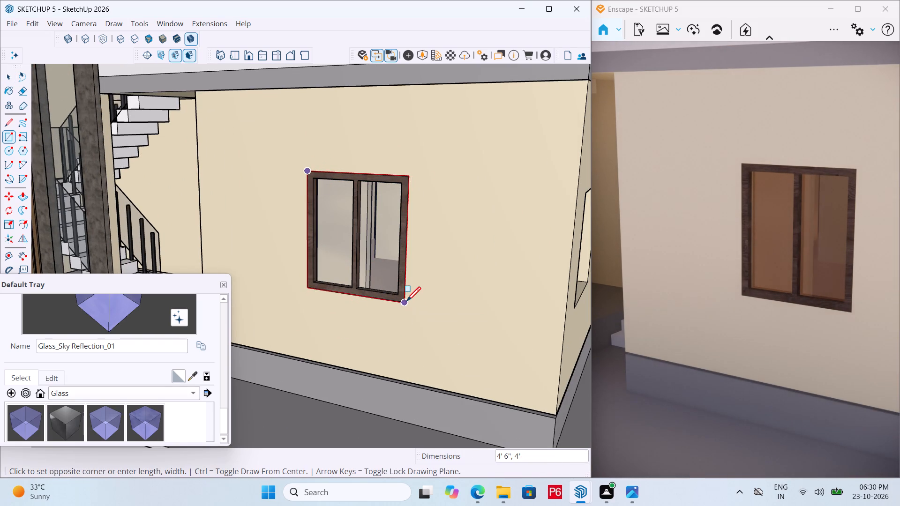
click(406, 303)
Make the new rectangle with its edges a group and open that group for editing.
key(space)
double_click(332, 227)
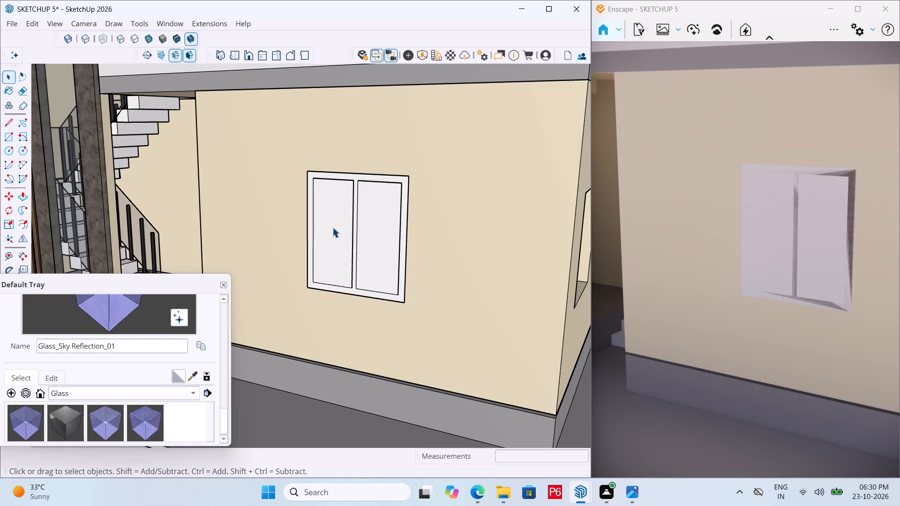
right_click(324, 216)
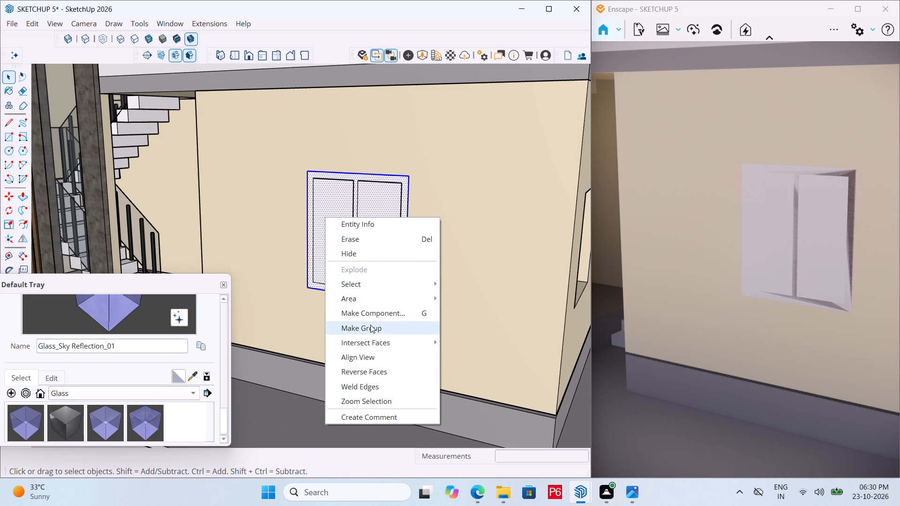
click(370, 325)
double_click(336, 240)
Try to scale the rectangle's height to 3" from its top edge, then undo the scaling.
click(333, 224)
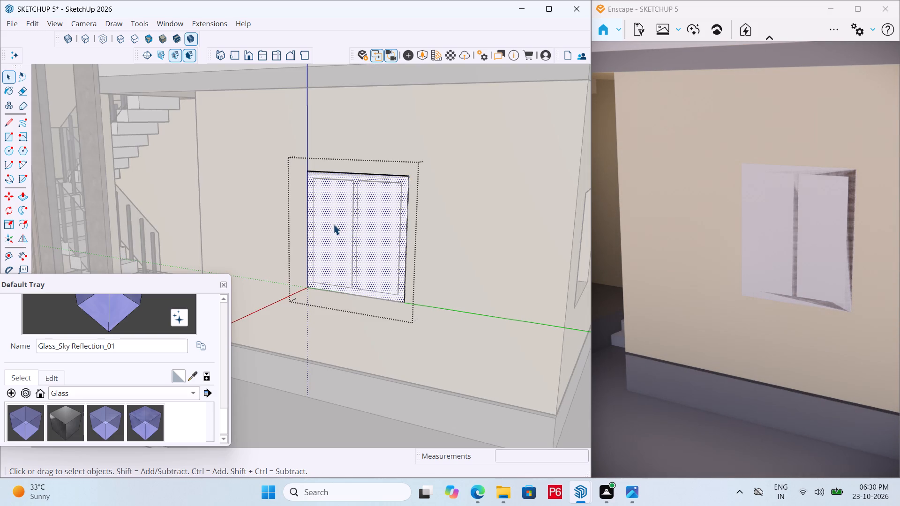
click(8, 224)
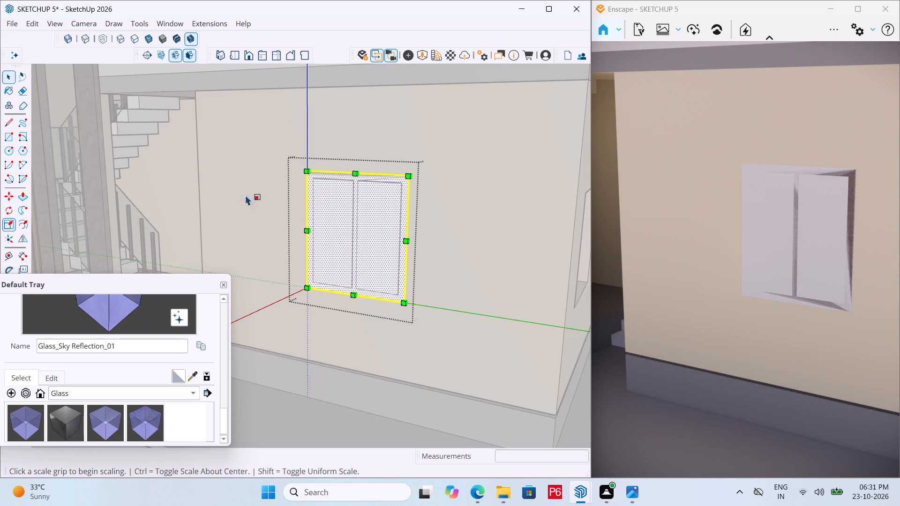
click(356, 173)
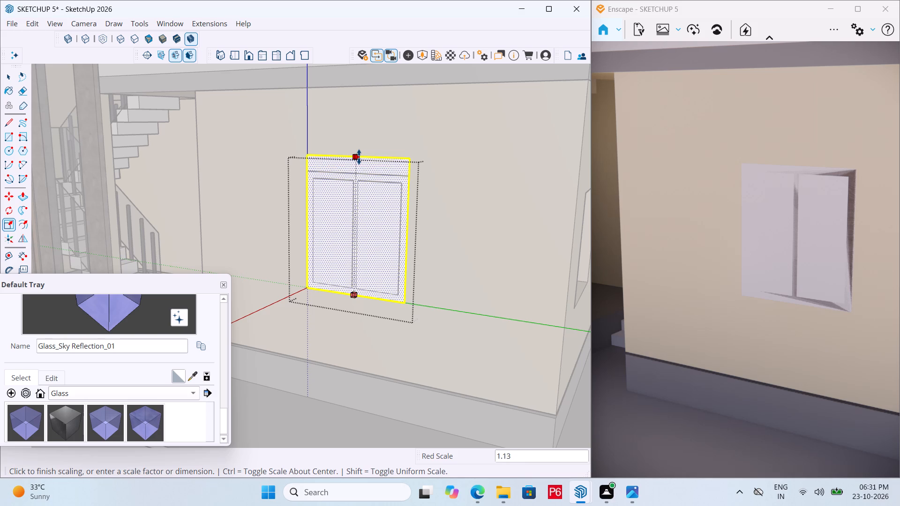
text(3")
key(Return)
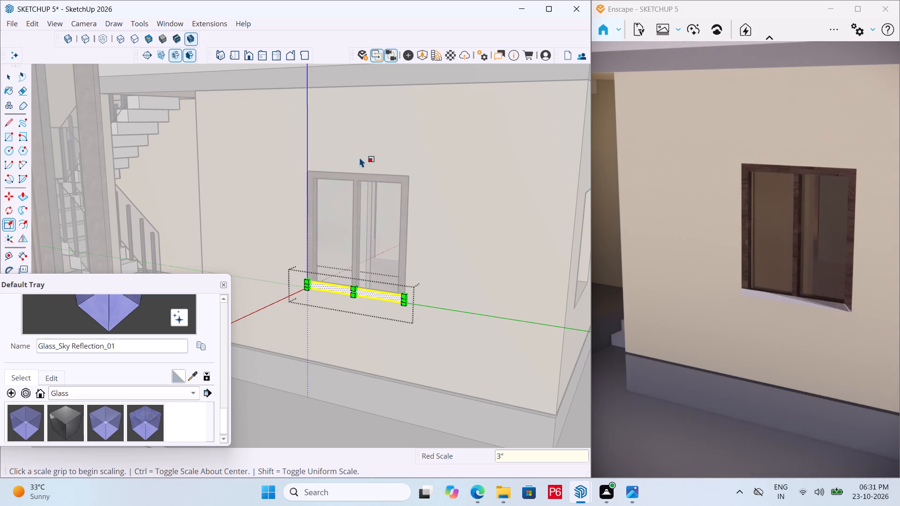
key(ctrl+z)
Scale the rectangle outward beyond the window opening on all four sides, stretching its height from the top edge by about 1.12.
click(356, 175)
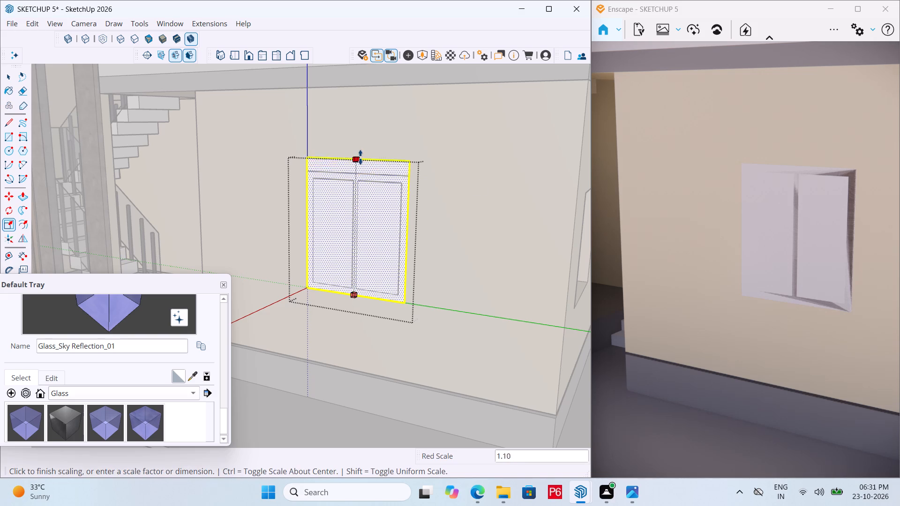
scroll(363, 156, up, 5)
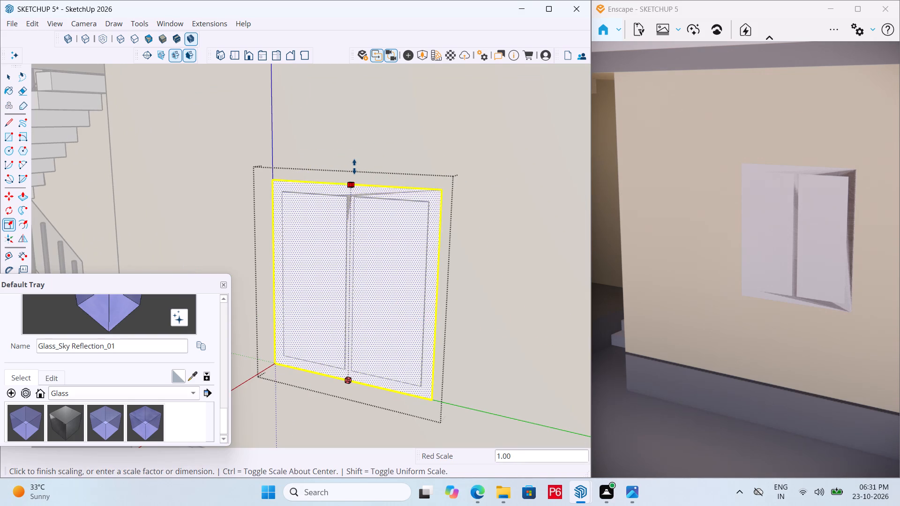
click(359, 159)
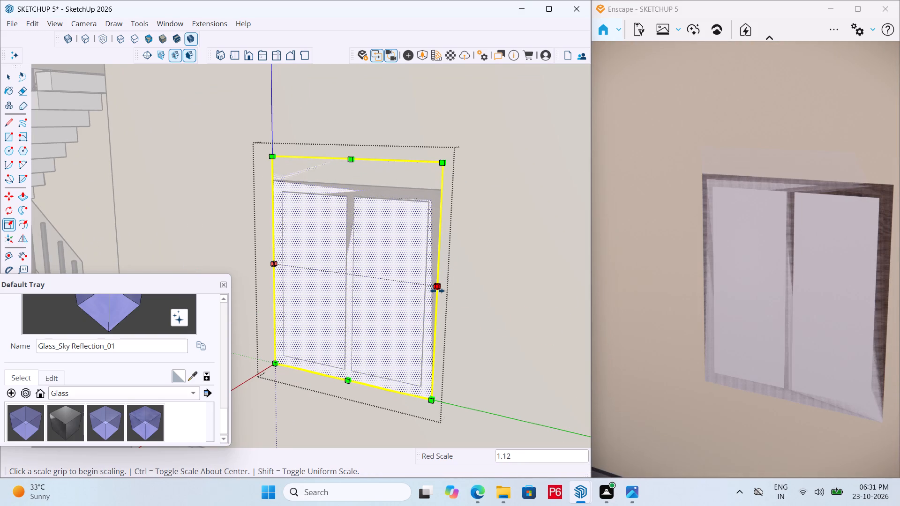
click(437, 289)
click(462, 291)
scroll(380, 197, down, 4)
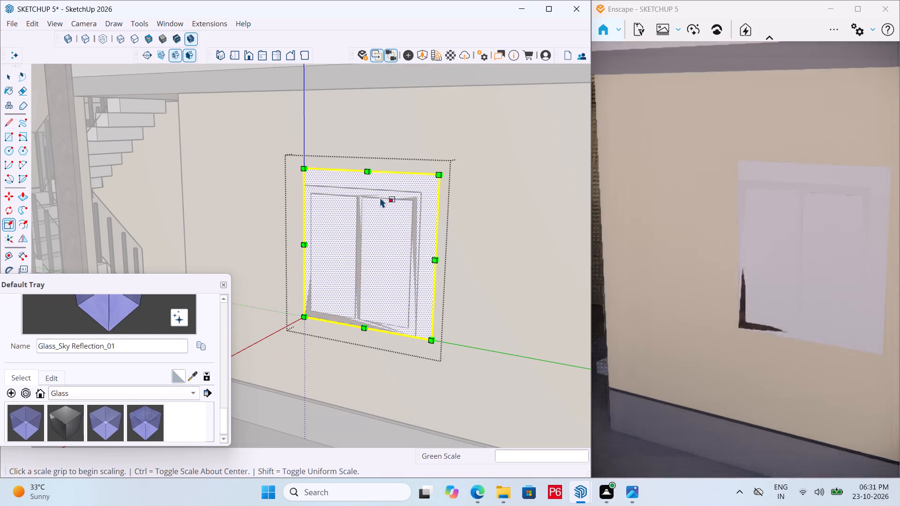
click(360, 327)
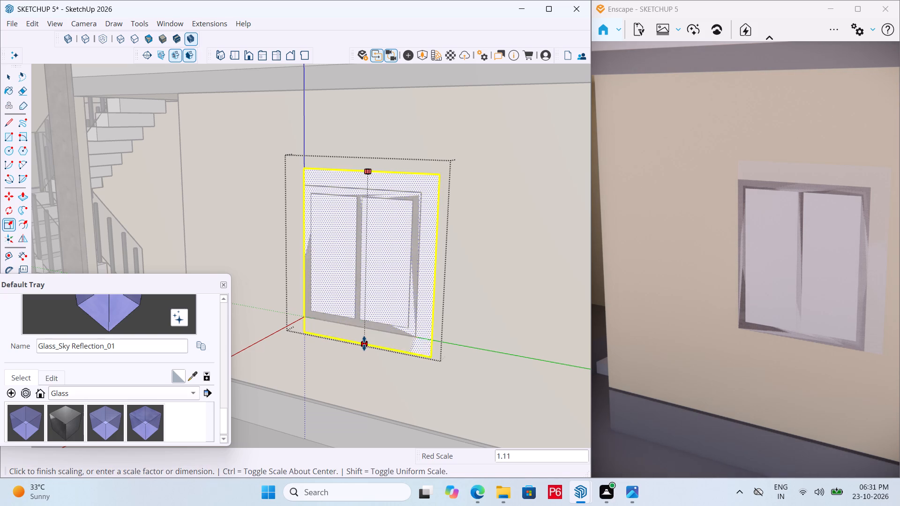
click(364, 345)
click(304, 251)
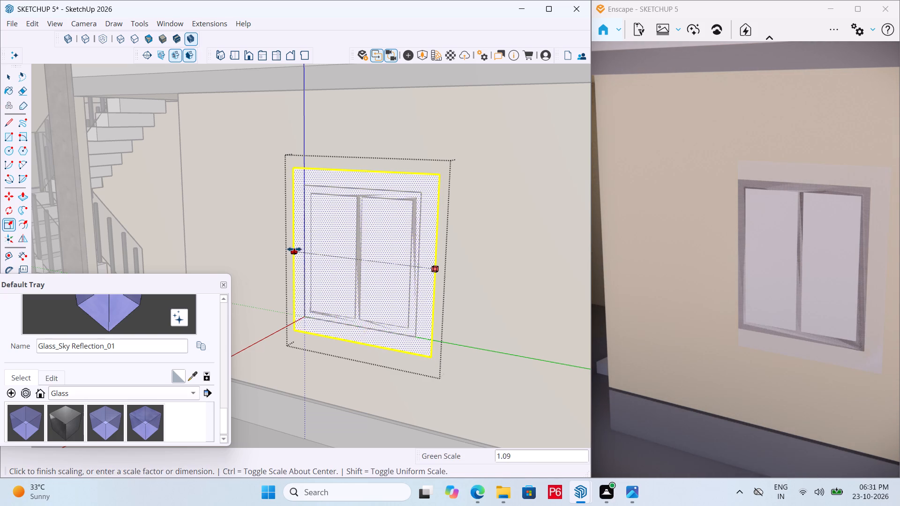
click(287, 249)
scroll(374, 197, down, 5)
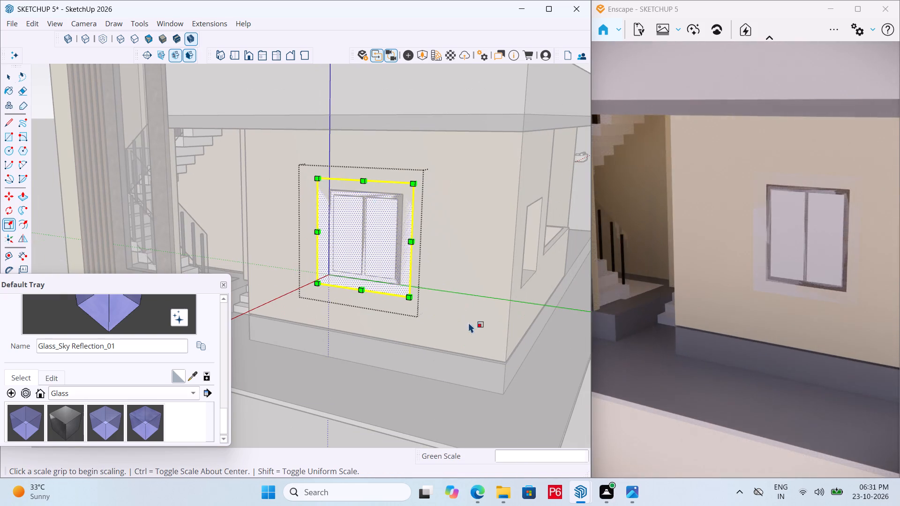
Draw a rectangle over the window's outline within the enlarged face and delete the inner face to leave a border.
key(space)
scroll(379, 272, down, 2)
scroll(318, 385, up, 6)
scroll(292, 294, down, 4)
key(r)
scroll(390, 156, up, 6)
click(284, 155)
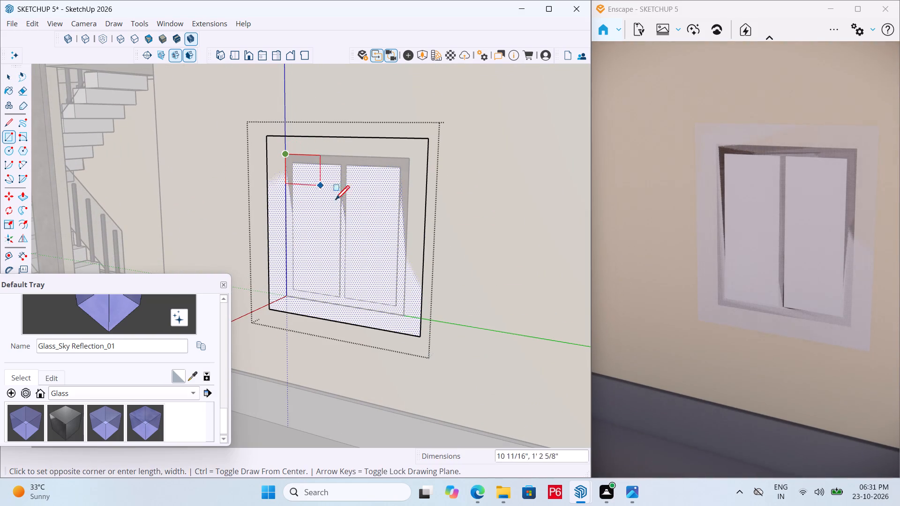
click(406, 314)
scroll(348, 228, down, 5)
key(space)
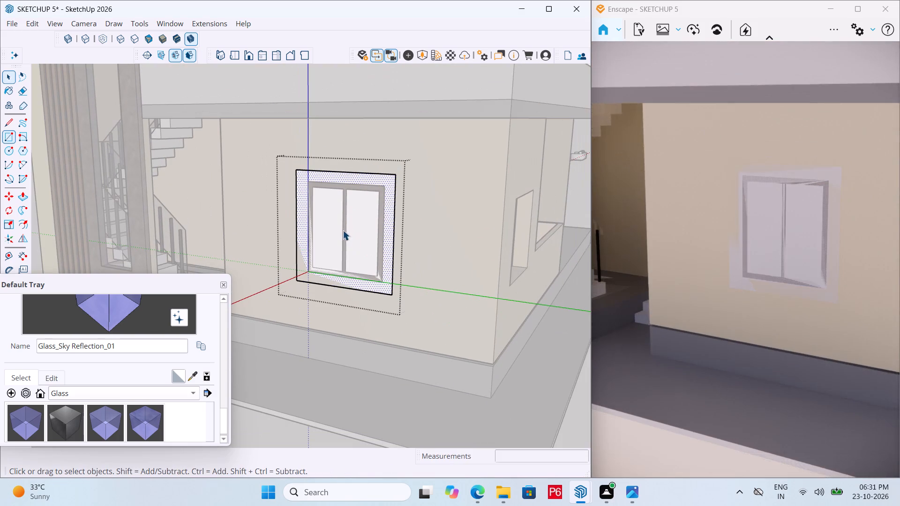
click(335, 216)
key(Delete)
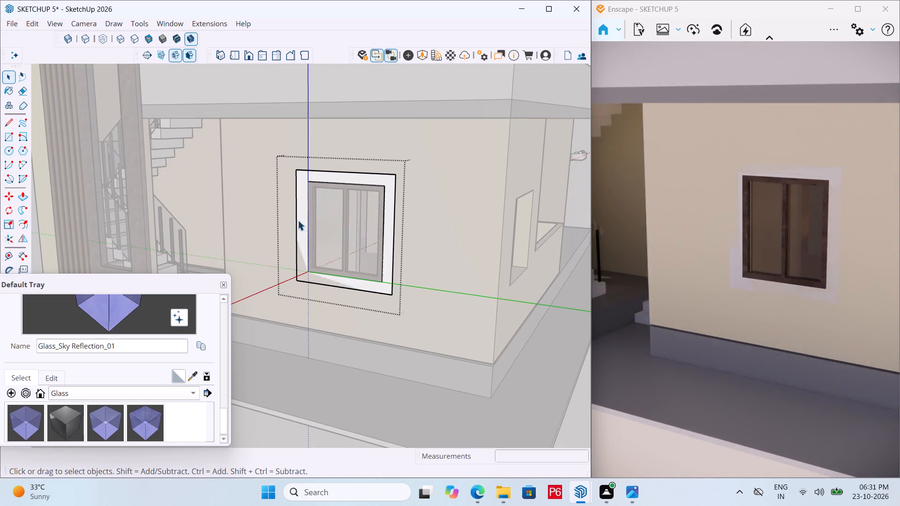
Paint the border face around the window with the grey M04_Stone_Frost material from the Solid Colors collection.
scroll(297, 220, down, 4)
scroll(364, 260, up, 3)
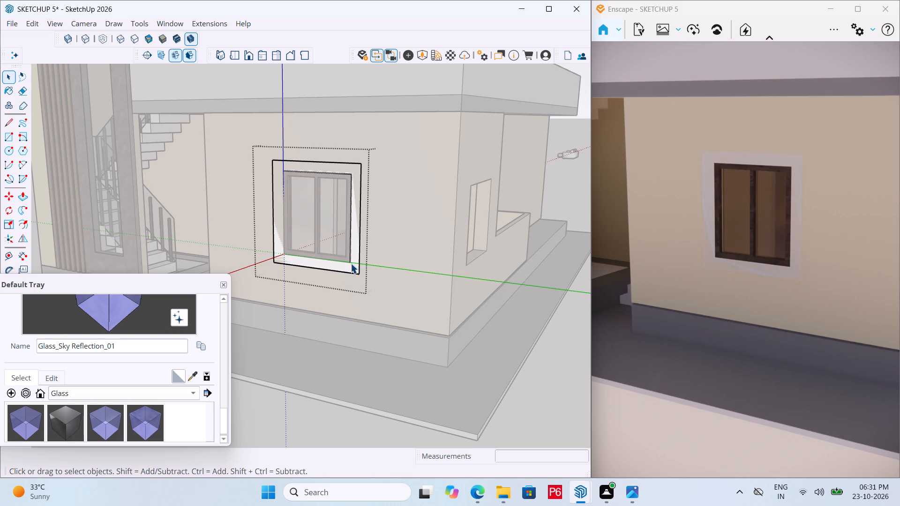
click(351, 263)
click(353, 267)
scroll(353, 264, up, 6)
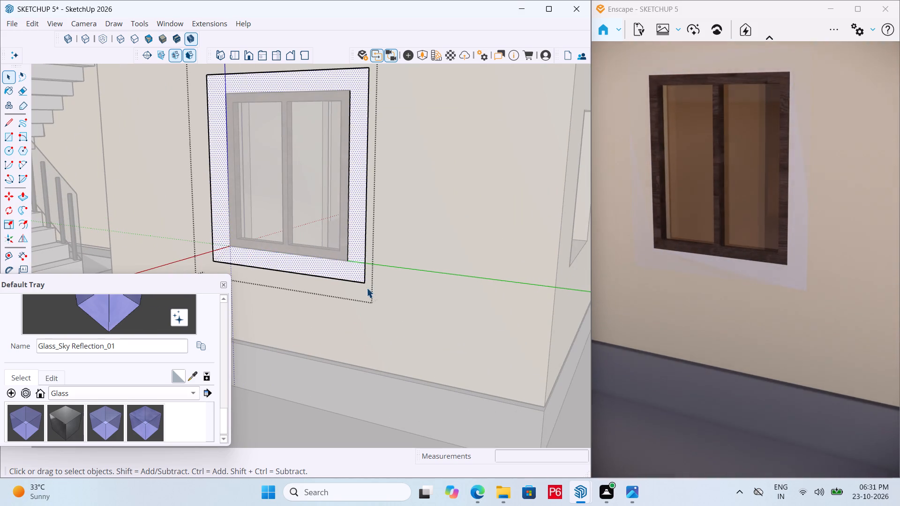
key(b)
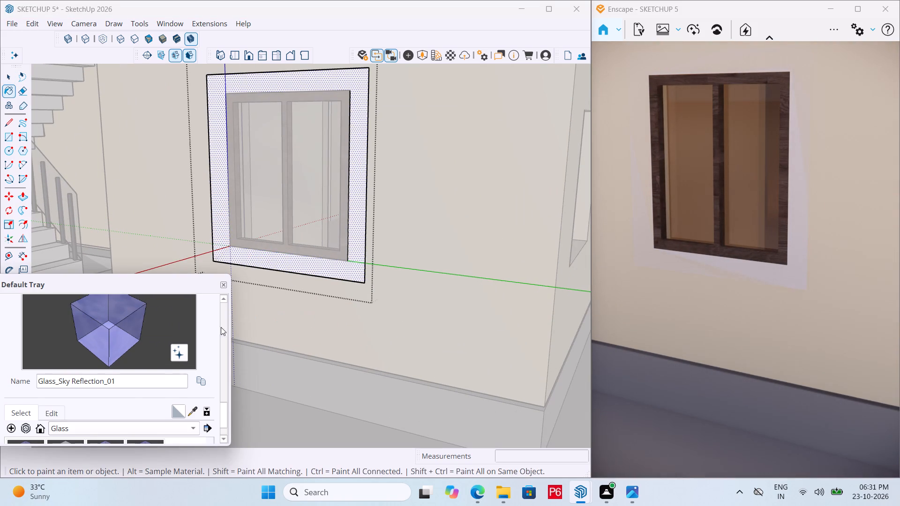
scroll(144, 400, down, 11)
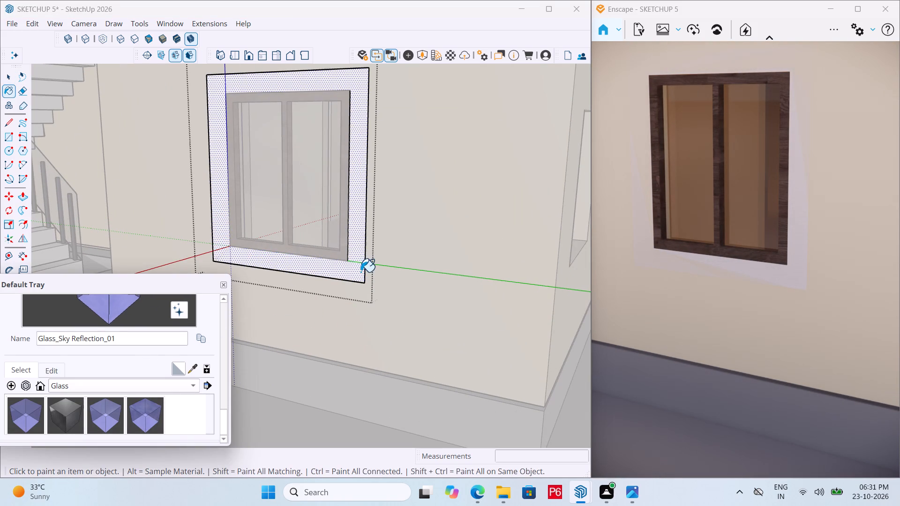
scroll(124, 417, down, 2)
click(108, 387)
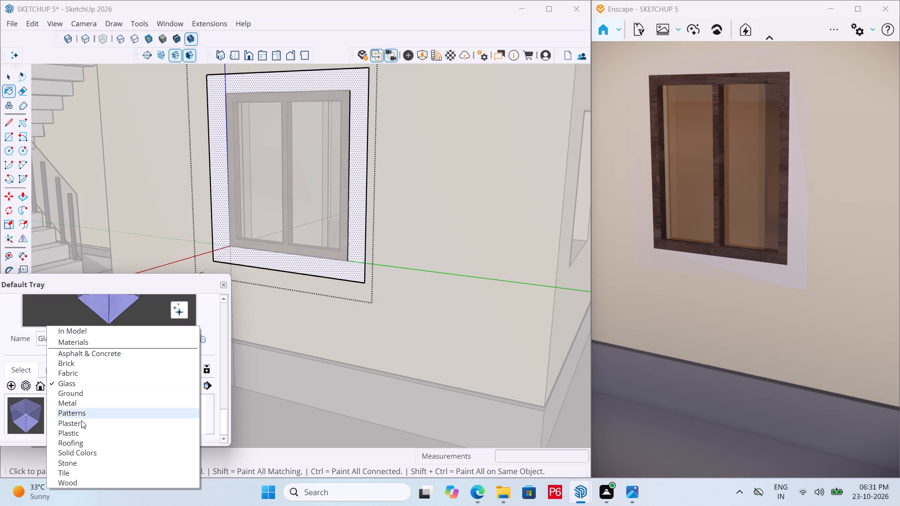
click(86, 454)
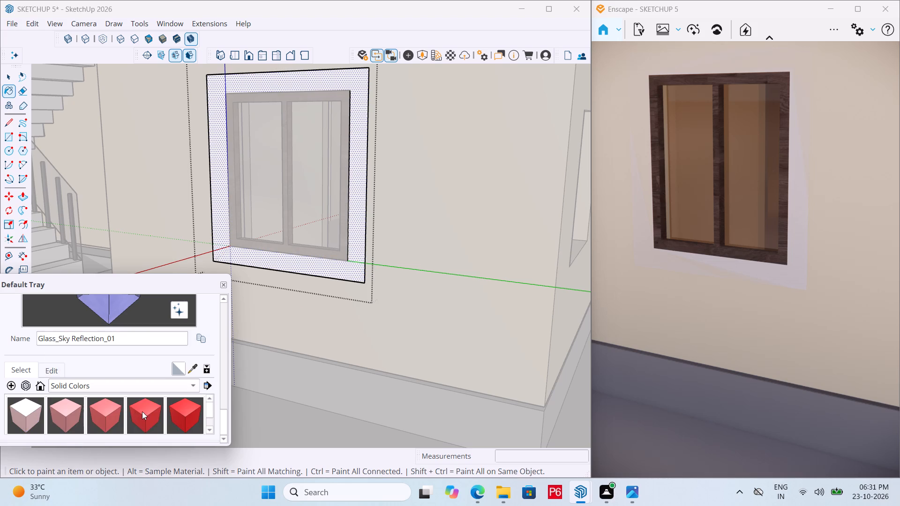
scroll(142, 411, down, 19)
scroll(152, 409, down, 7)
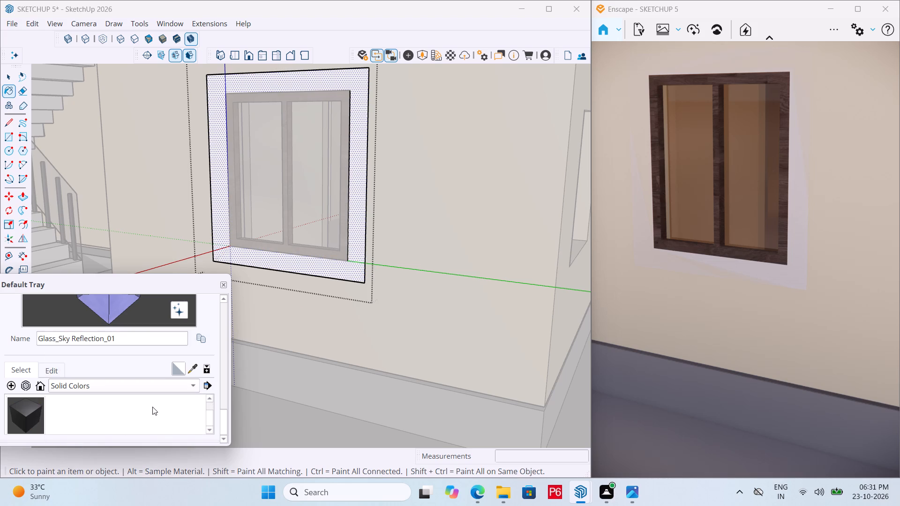
scroll(128, 412, up, 1)
click(36, 417)
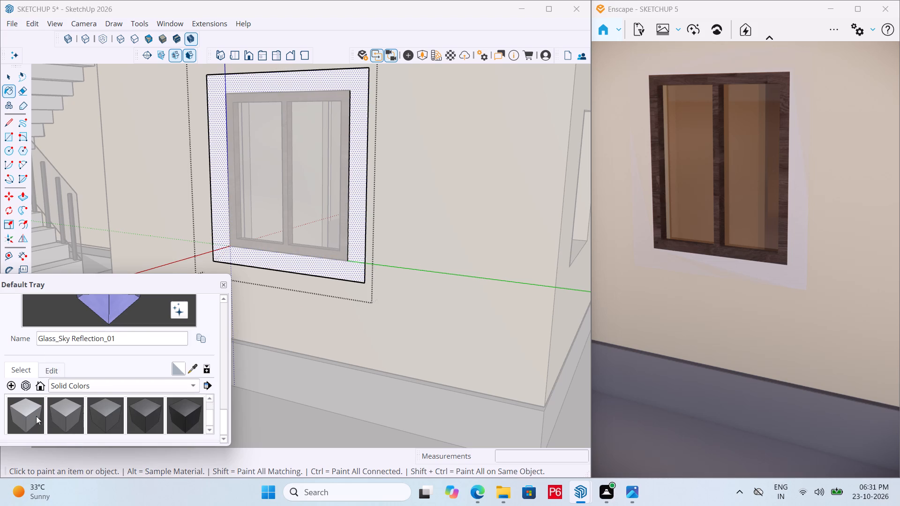
click(307, 269)
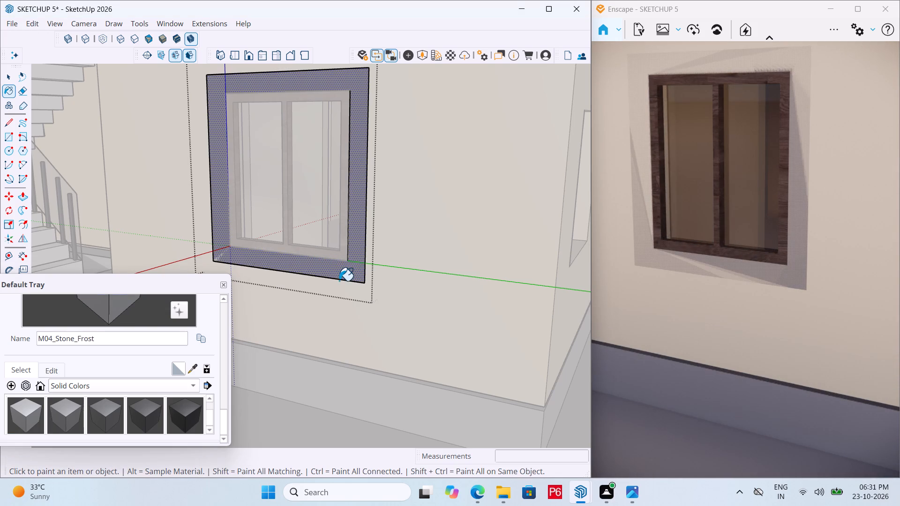
Push/Pull the border face outward 3" to form a raised window surround, and close the group.
key(p)
click(357, 270)
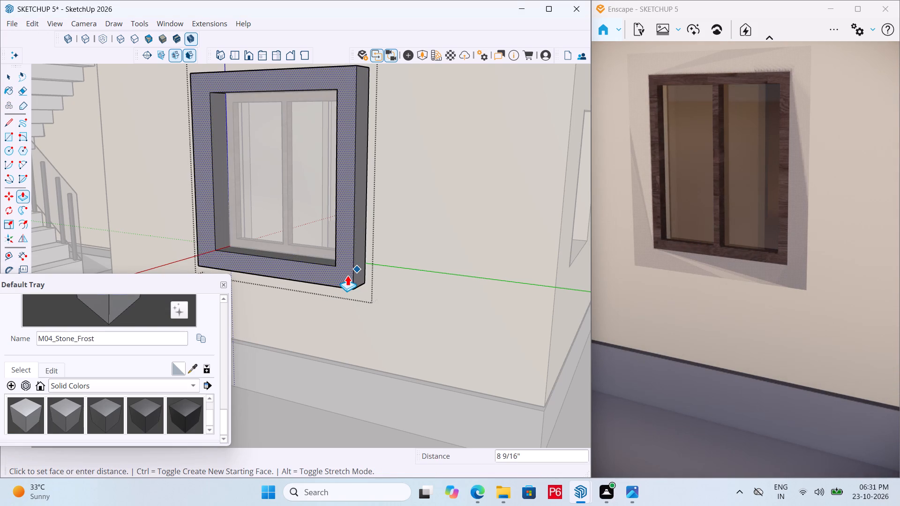
text(3")
key(Return)
middle_drag(334, 275, 322, 275)
scroll(375, 243, down, 5)
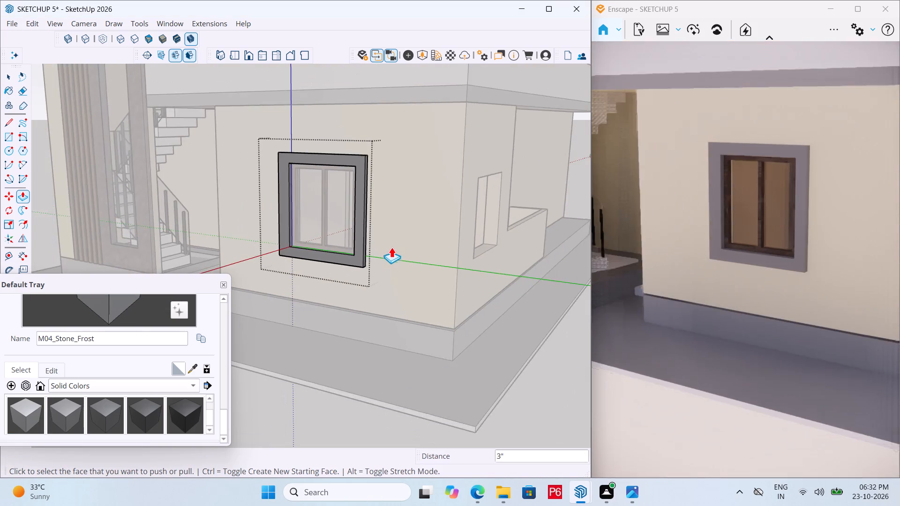
scroll(391, 247, down, 12)
key(space)
click(465, 332)
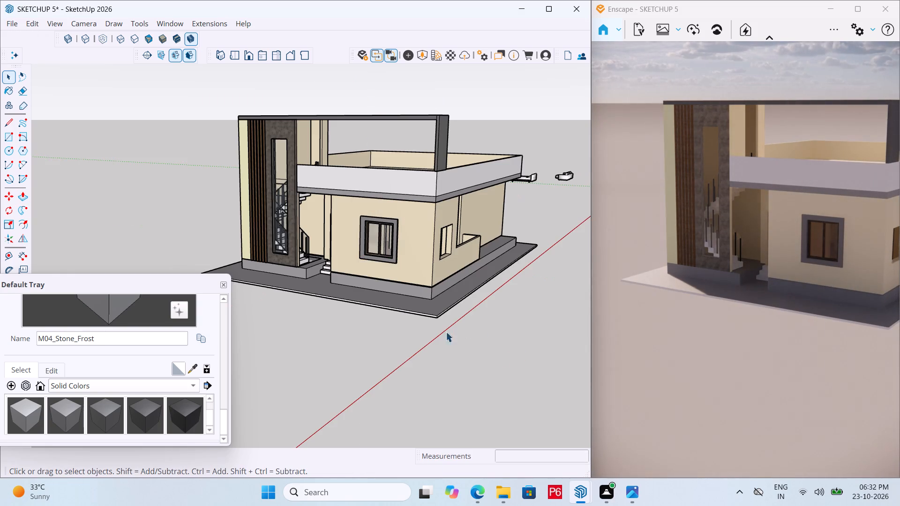
Save the model with the grey window surround in place.
middle_drag(394, 317, 435, 298)
key(ctrl+s)
key(ctrl+s)
key(ctrl+s)
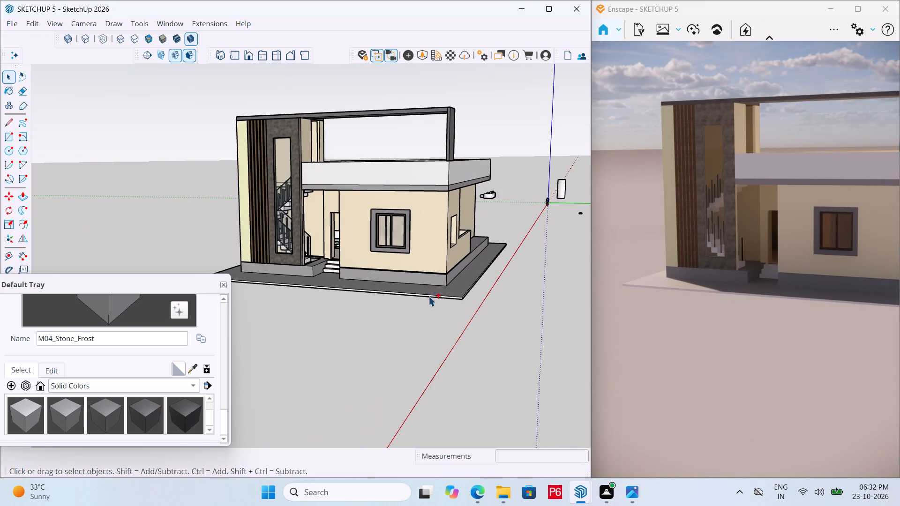
key(ctrl+s)
key(ctrl+s)
key(ctrl+s)
key(ctrl+s)
key(ctrl+s)
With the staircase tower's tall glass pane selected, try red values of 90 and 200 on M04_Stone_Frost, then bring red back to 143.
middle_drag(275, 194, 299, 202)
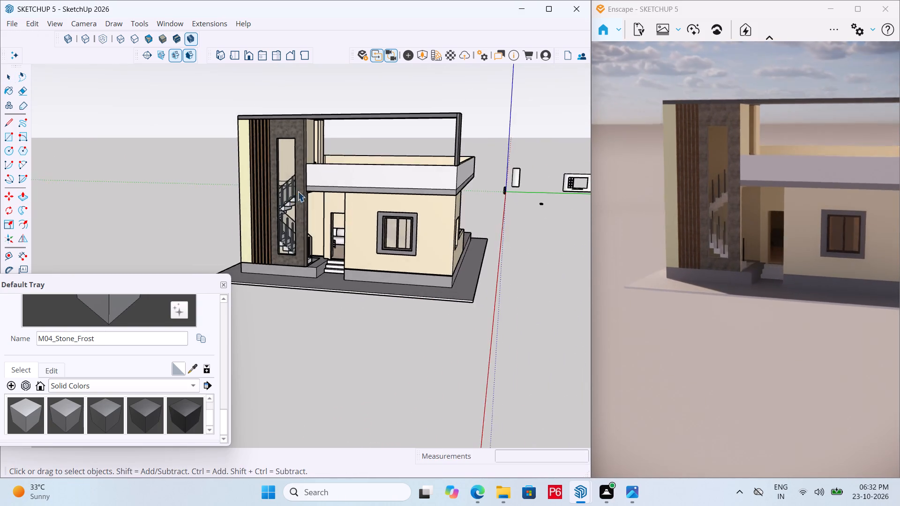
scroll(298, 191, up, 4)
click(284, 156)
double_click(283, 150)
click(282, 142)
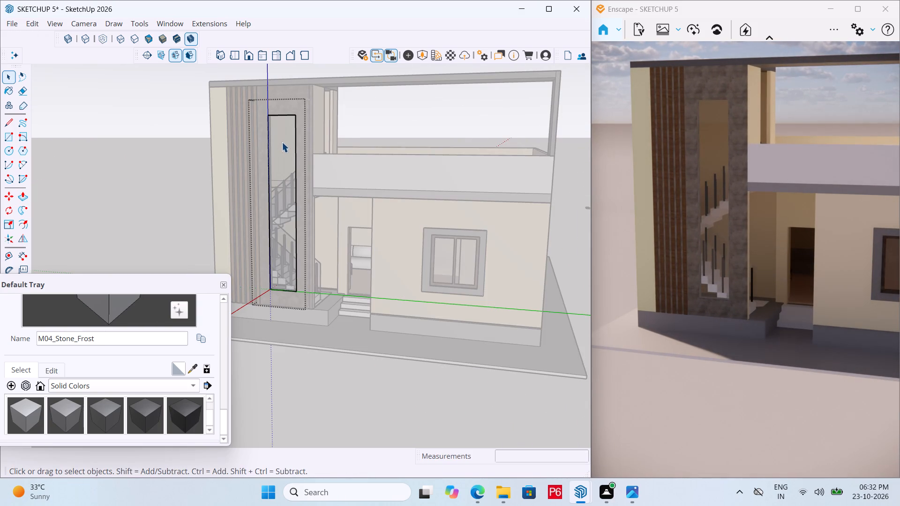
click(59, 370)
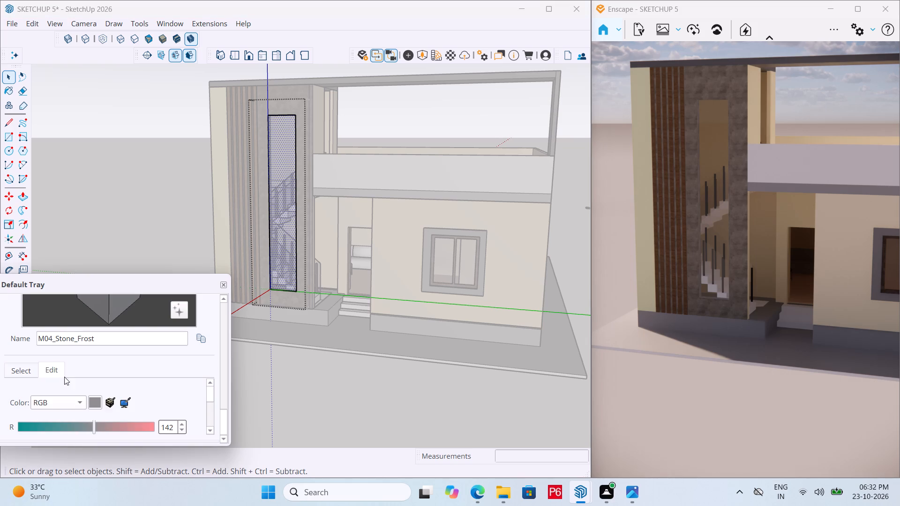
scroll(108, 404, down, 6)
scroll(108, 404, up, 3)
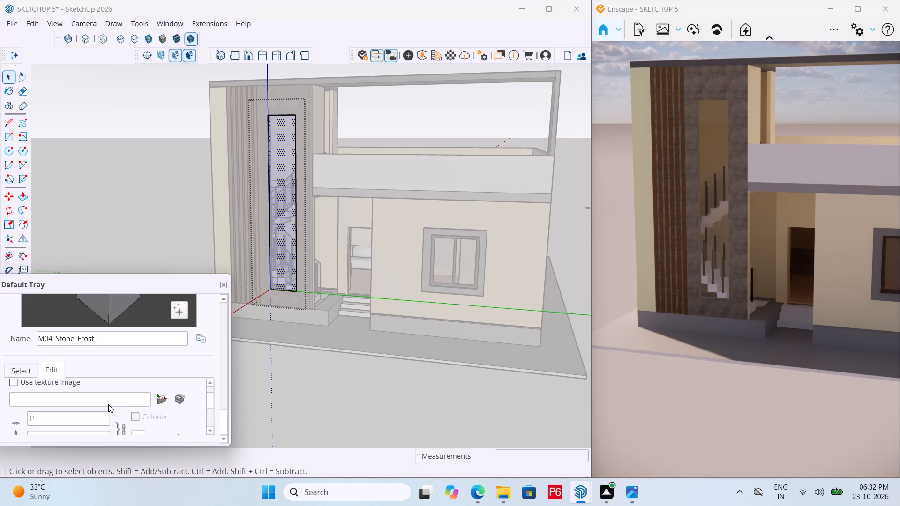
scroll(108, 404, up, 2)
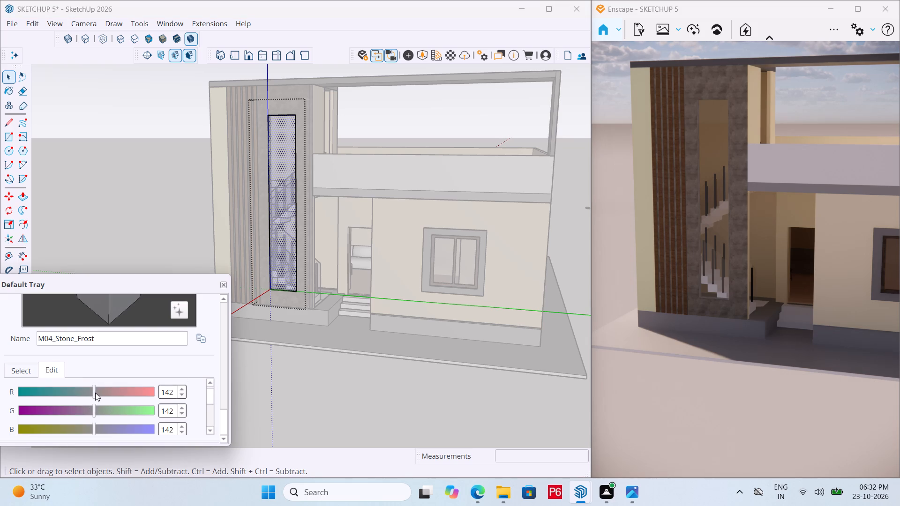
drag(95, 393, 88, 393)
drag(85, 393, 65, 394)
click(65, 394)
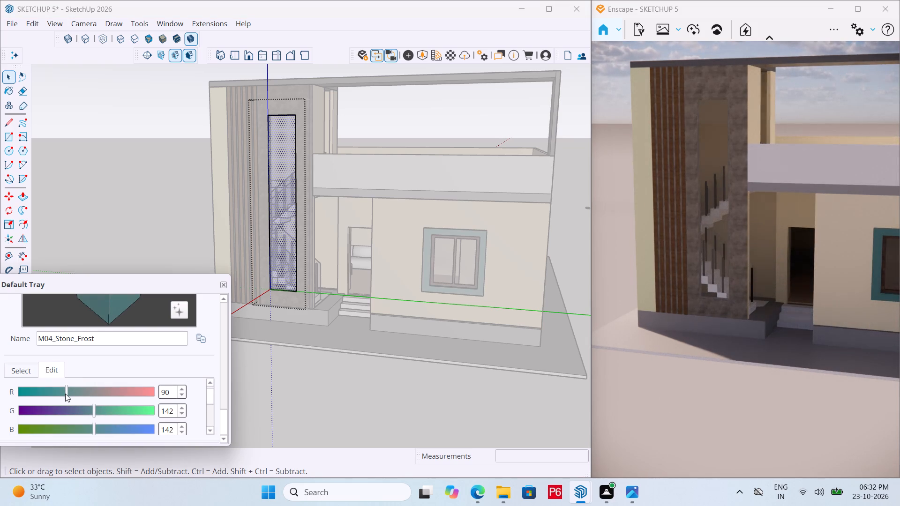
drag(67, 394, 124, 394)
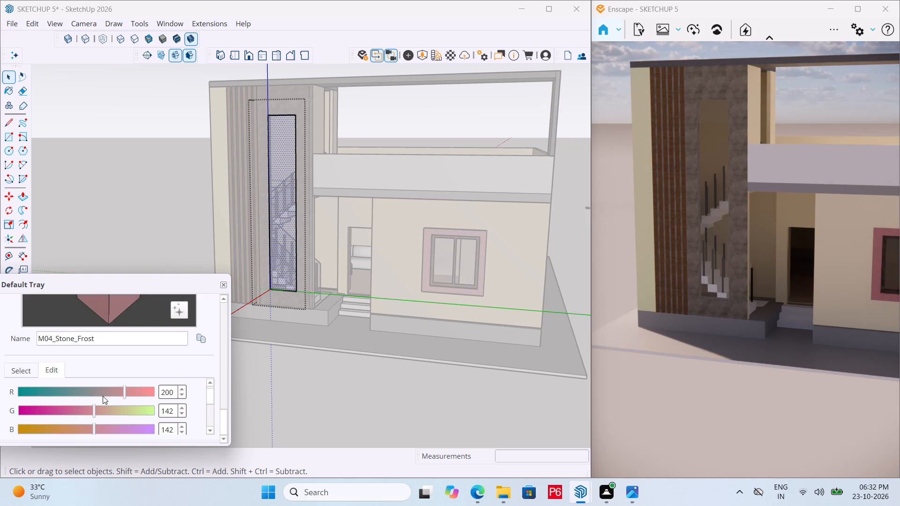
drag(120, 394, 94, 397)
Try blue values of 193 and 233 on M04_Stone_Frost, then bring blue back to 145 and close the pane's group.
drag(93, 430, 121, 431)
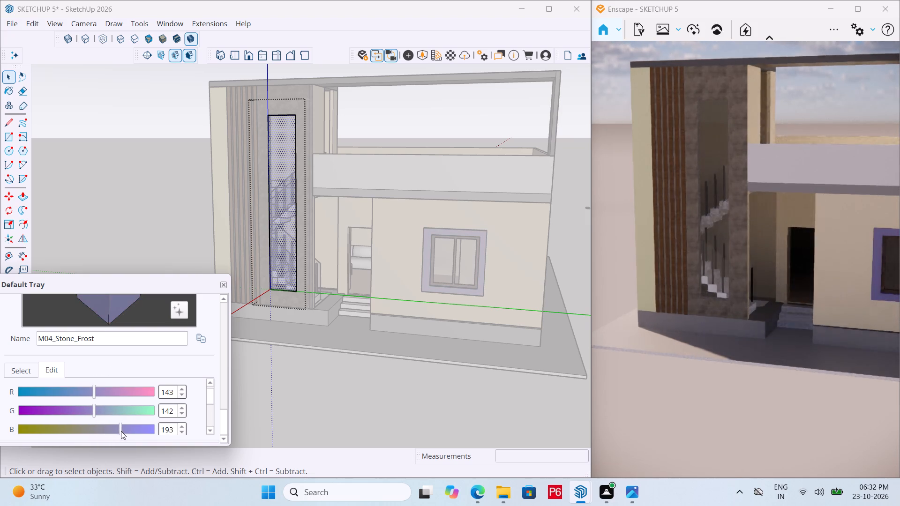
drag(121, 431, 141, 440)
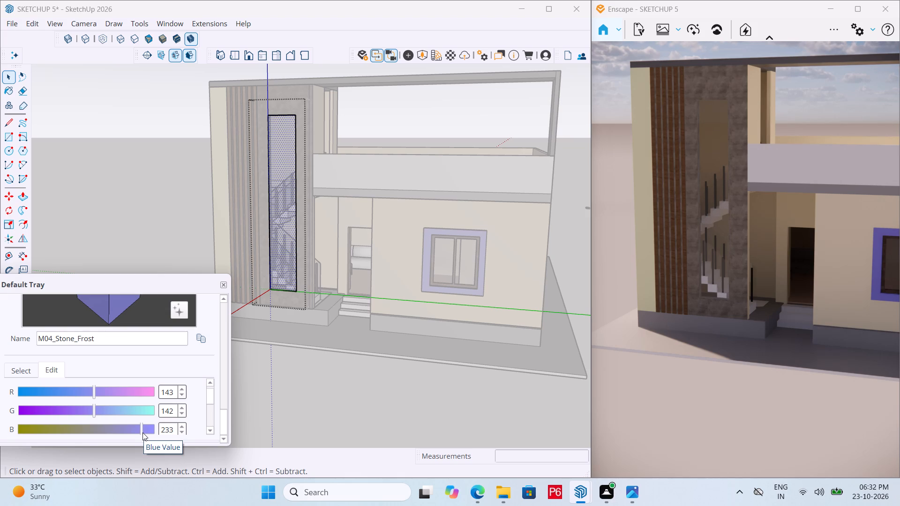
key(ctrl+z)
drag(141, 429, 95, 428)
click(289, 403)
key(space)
Open the staircase tower's glass group and paint the tall pane with Glass_Basic_01 from the Glass material collection.
click(286, 242)
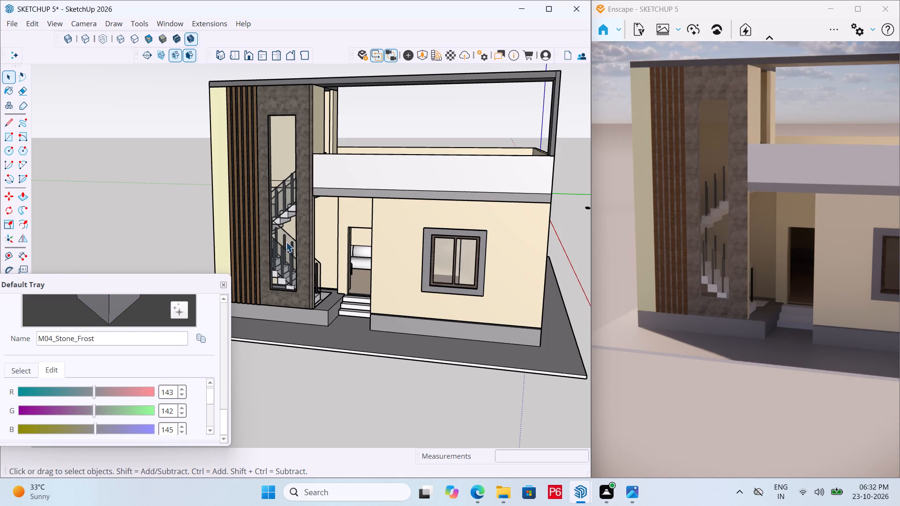
double_click(284, 223)
click(284, 220)
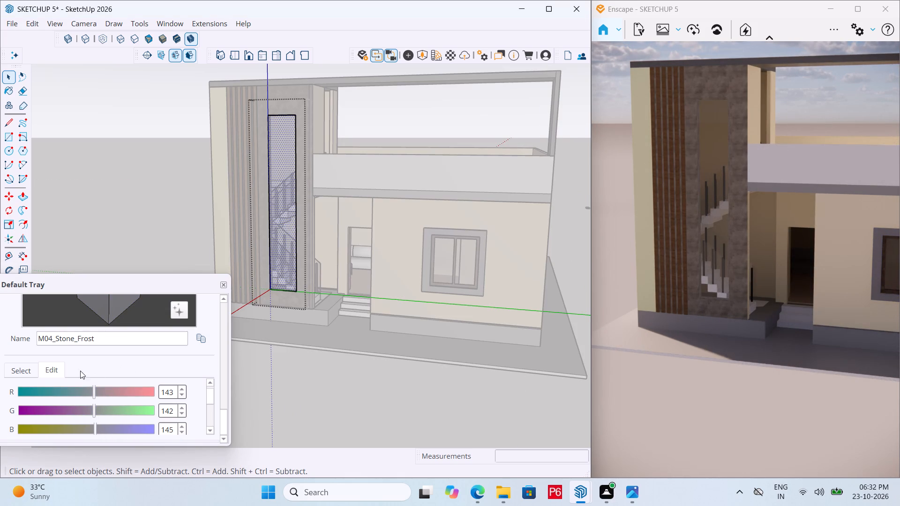
click(29, 371)
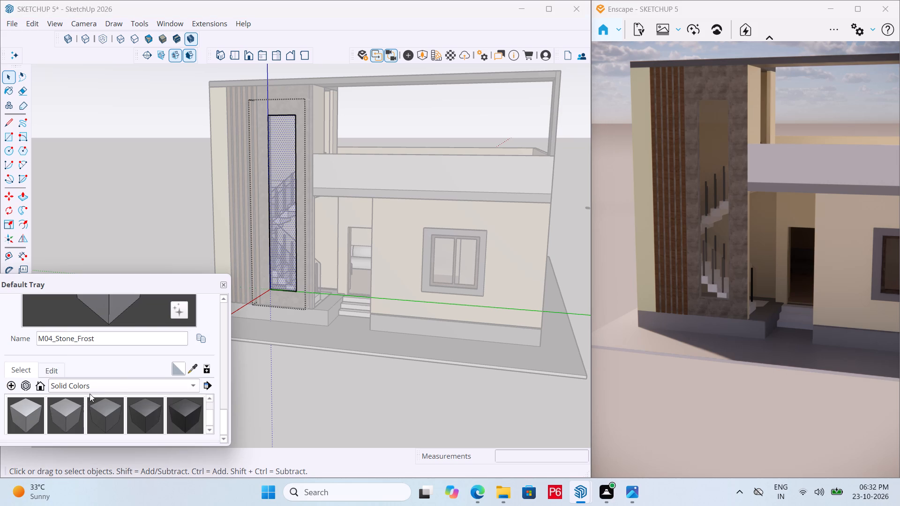
click(95, 387)
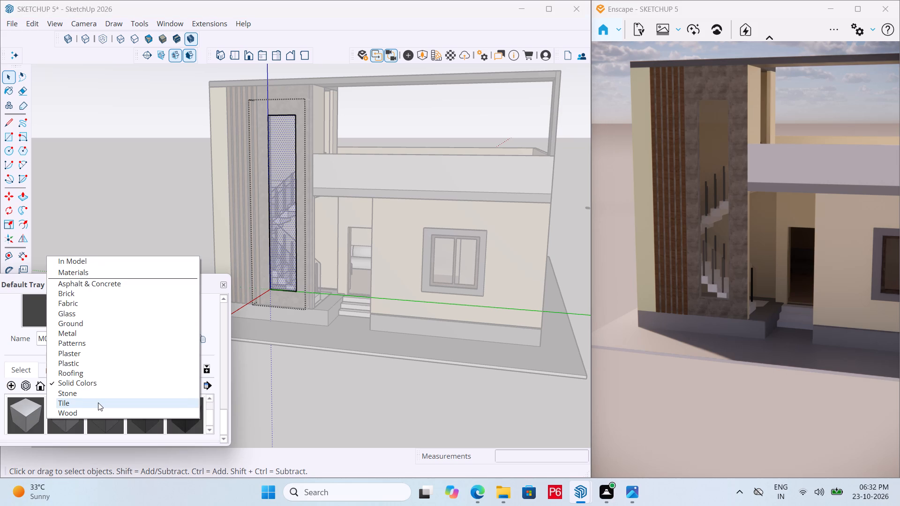
click(76, 384)
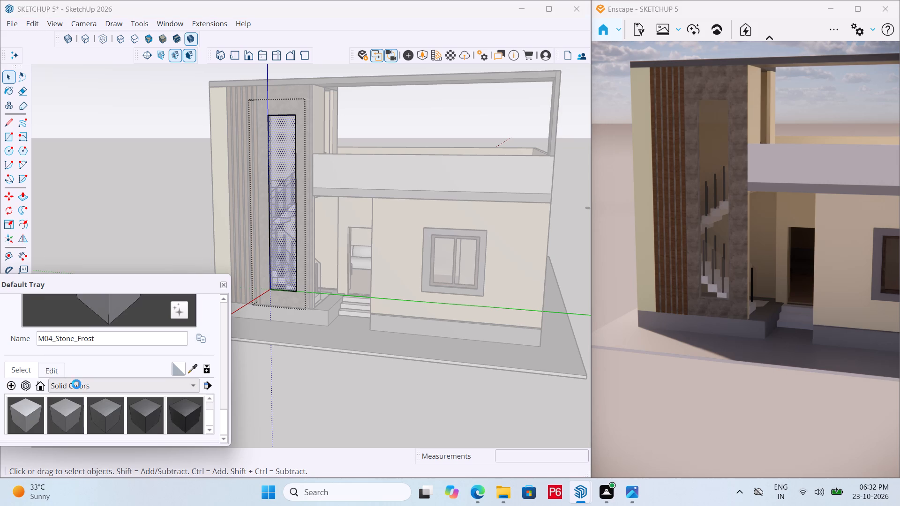
click(106, 386)
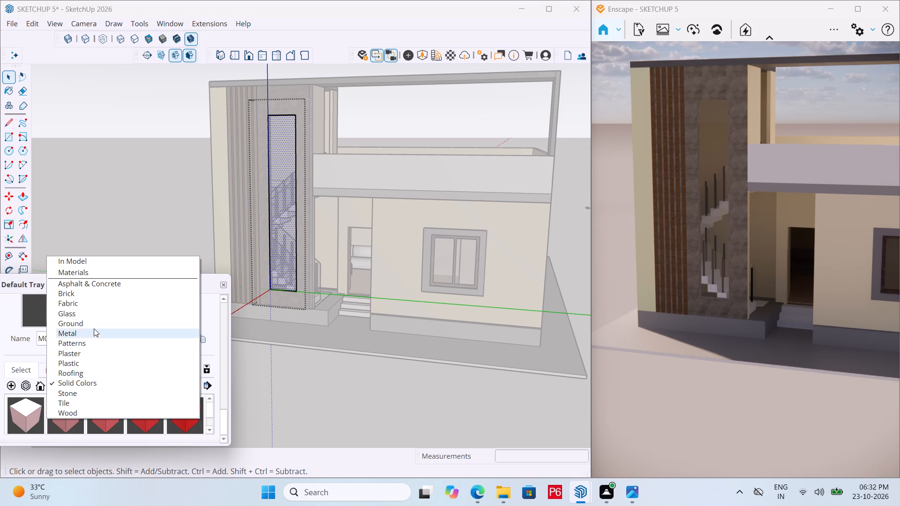
click(94, 313)
click(34, 412)
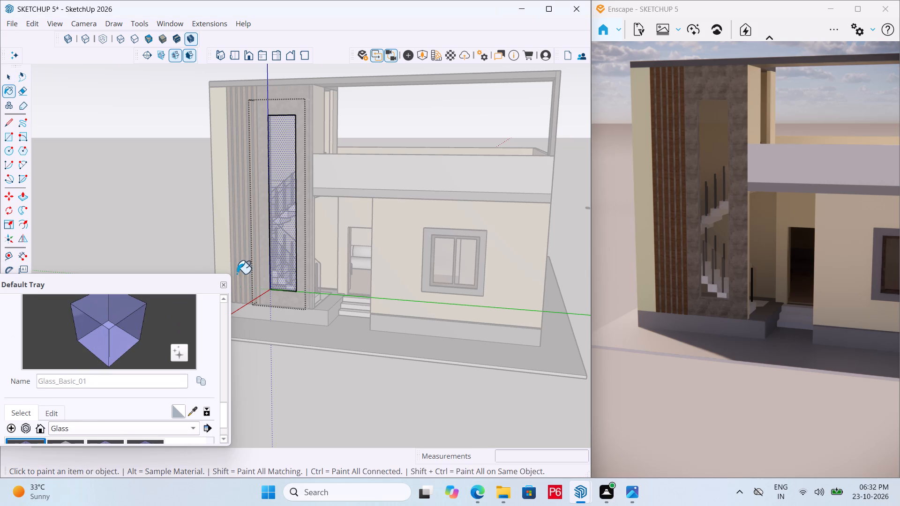
click(285, 237)
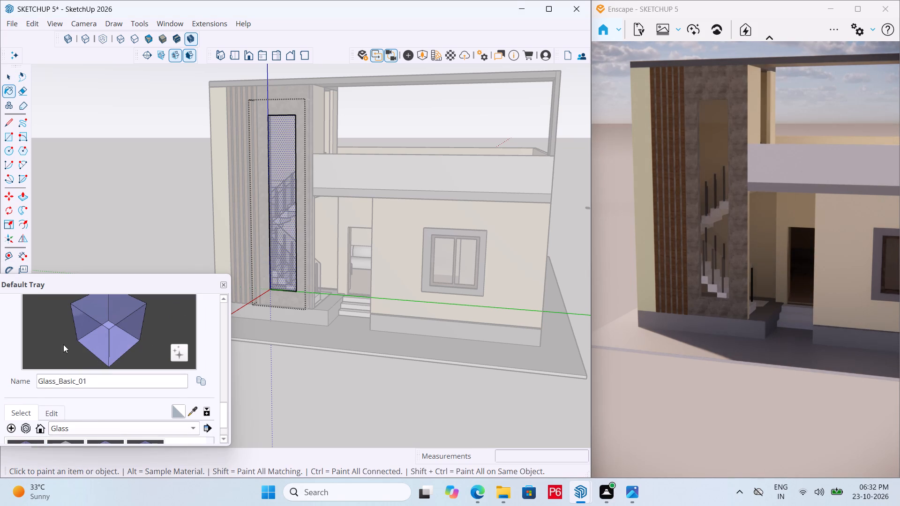
Tint the Glass_Basic_01 material a strong blue with red 49, green 82 and blue 255.
click(52, 416)
scroll(123, 397, down, 5)
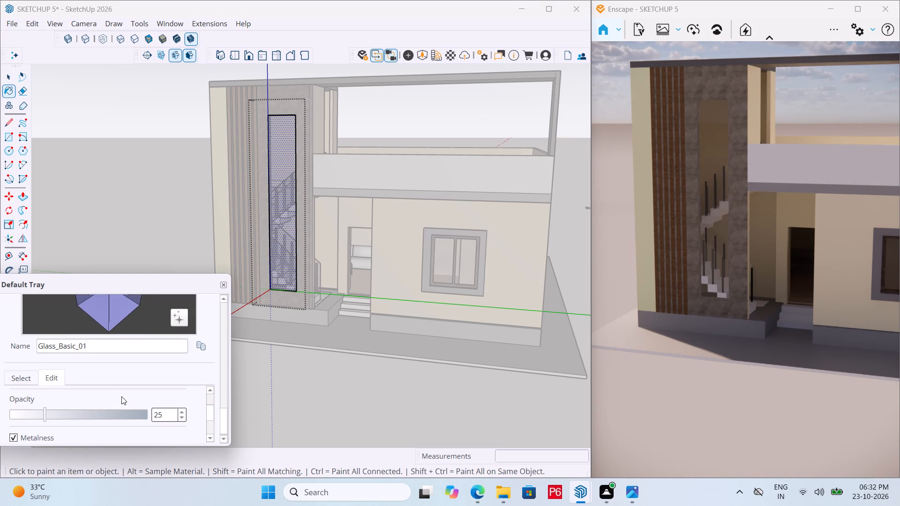
scroll(128, 415, up, 4)
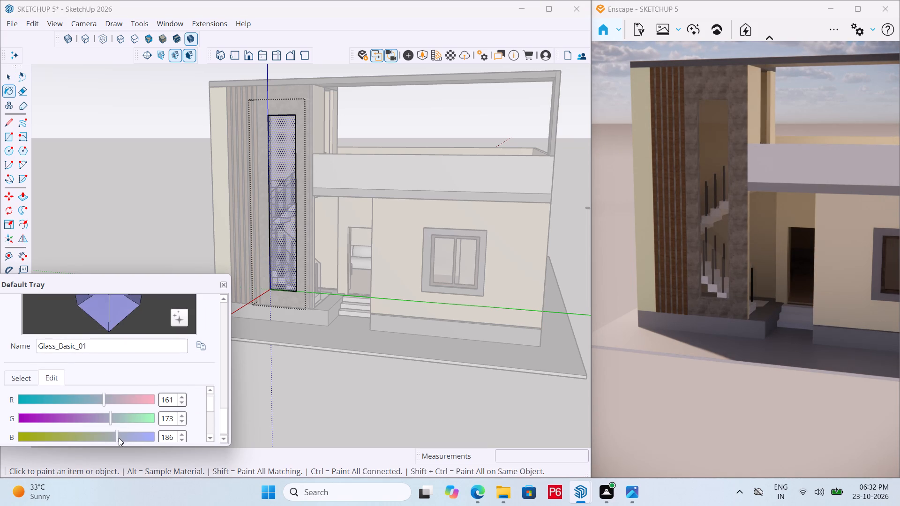
drag(119, 437, 140, 436)
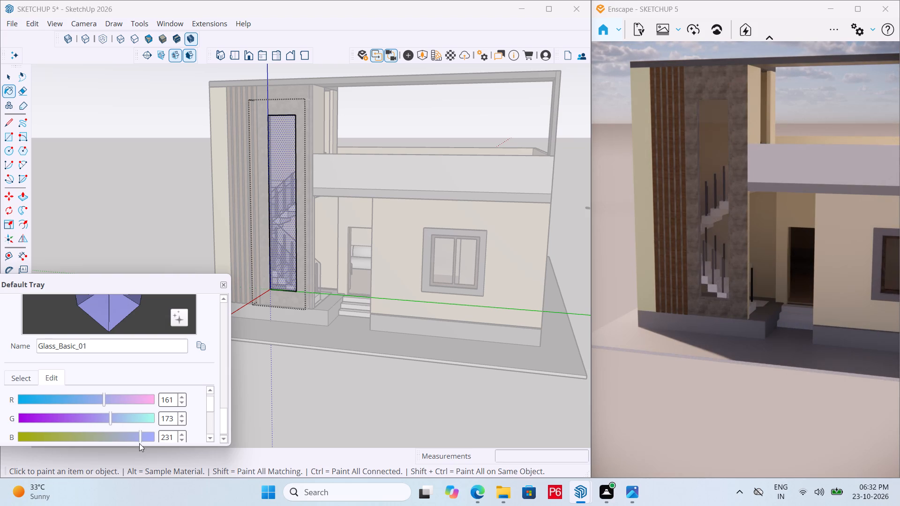
drag(142, 436, 157, 435)
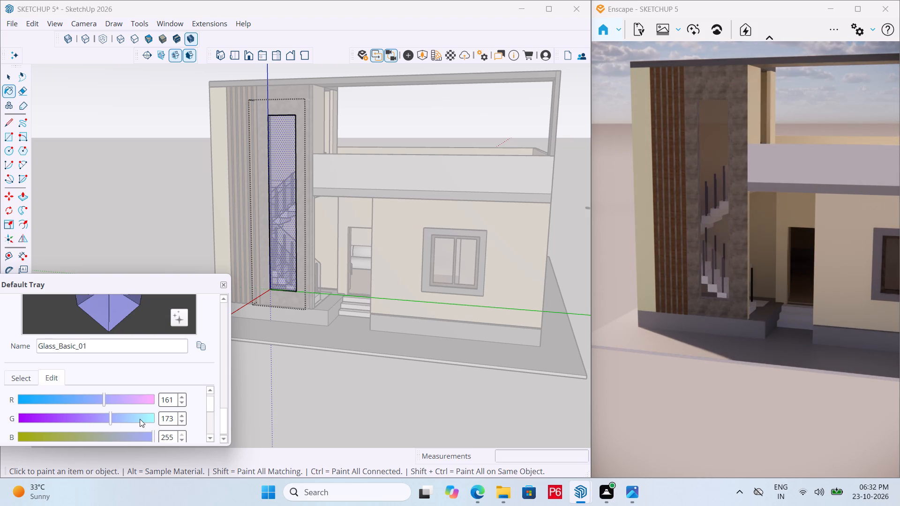
drag(112, 421, 87, 422)
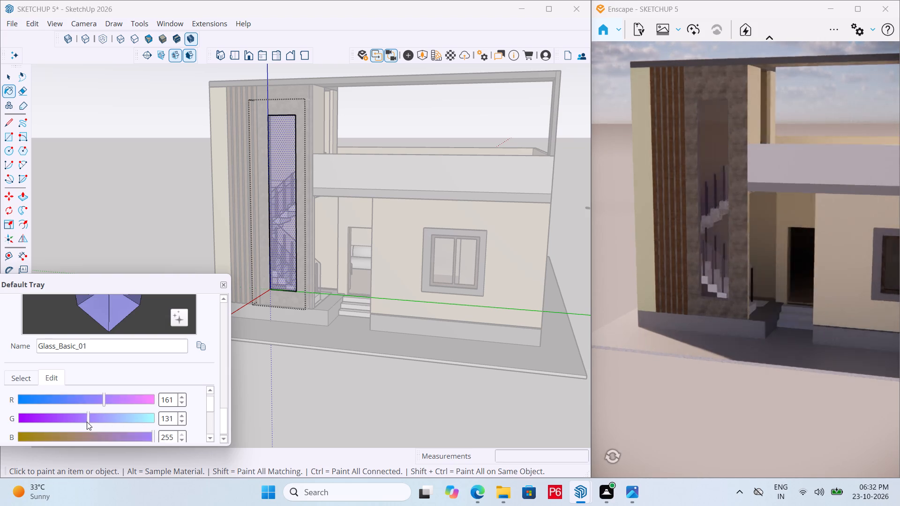
drag(87, 422, 80, 423)
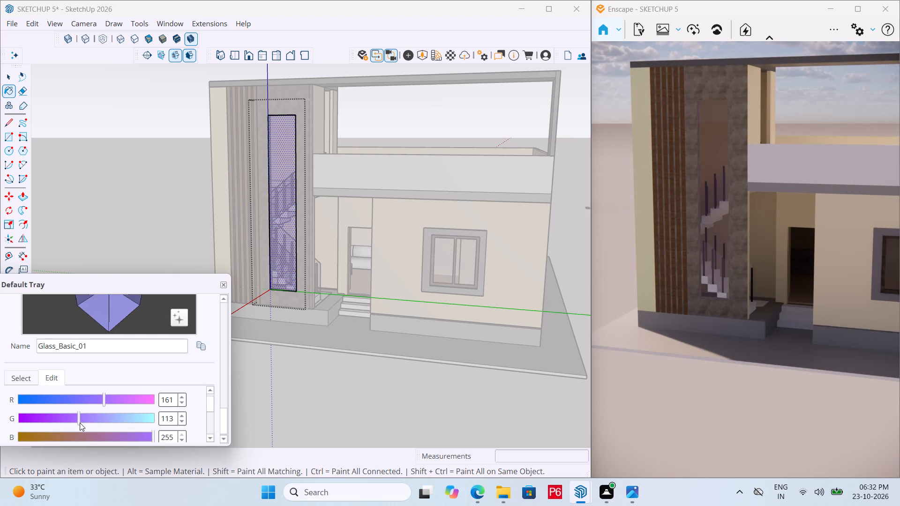
scroll(694, 207, up, 2)
scroll(340, 217, up, 6)
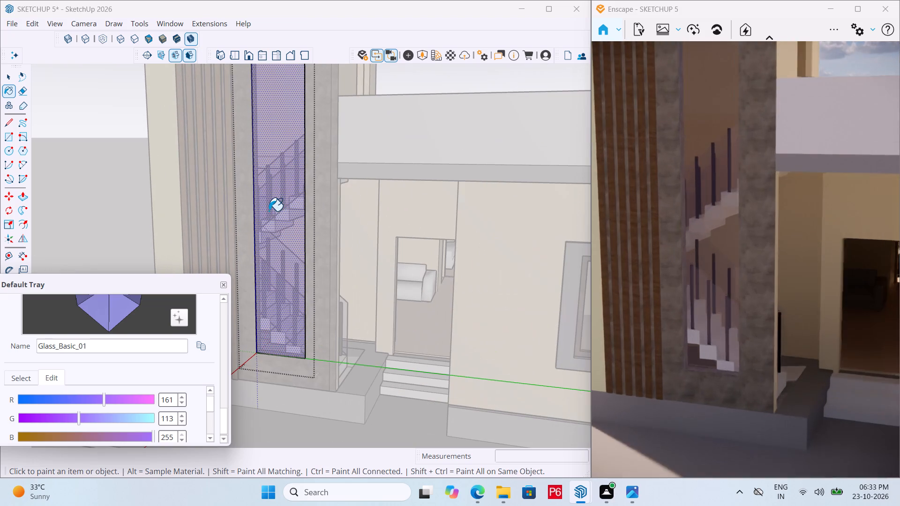
drag(78, 420, 61, 420)
drag(104, 399, 67, 401)
drag(64, 402, 45, 402)
click(44, 402)
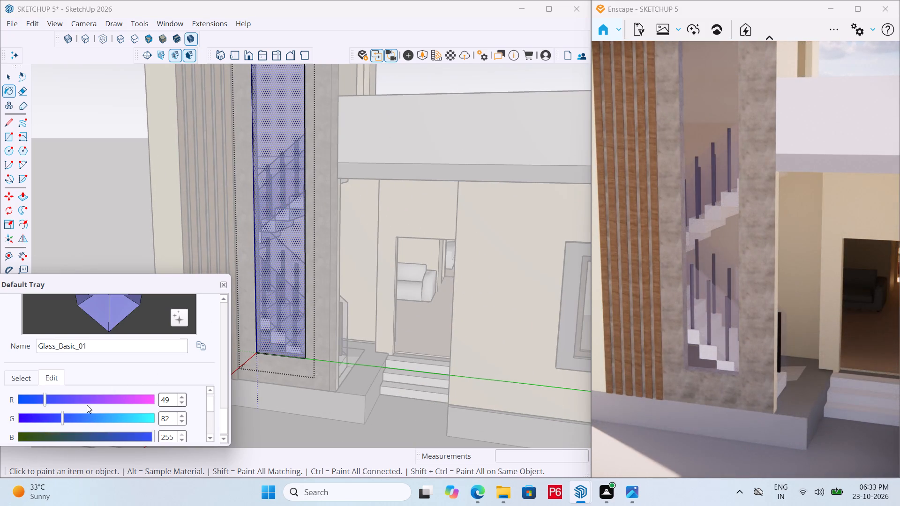
Reduce the blue value of Glass_Basic_01 to 236, checking the tint against the whole front facade.
scroll(116, 390, down, 8)
scroll(324, 333, down, 2)
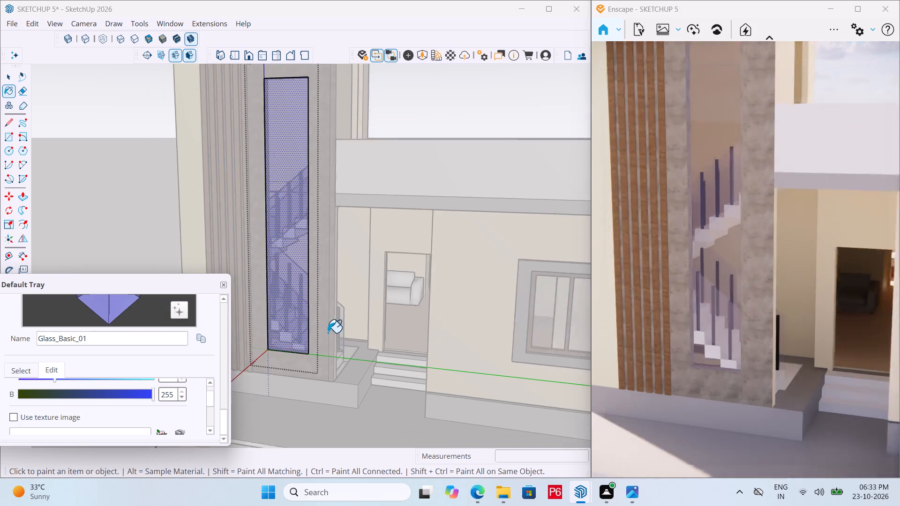
scroll(328, 333, down, 6)
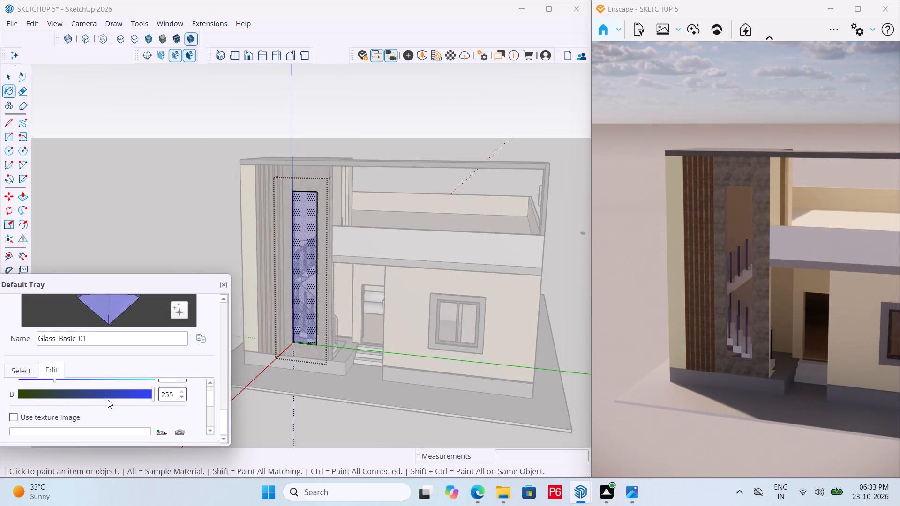
drag(151, 394, 143, 398)
key(space)
click(343, 423)
key(Escape)
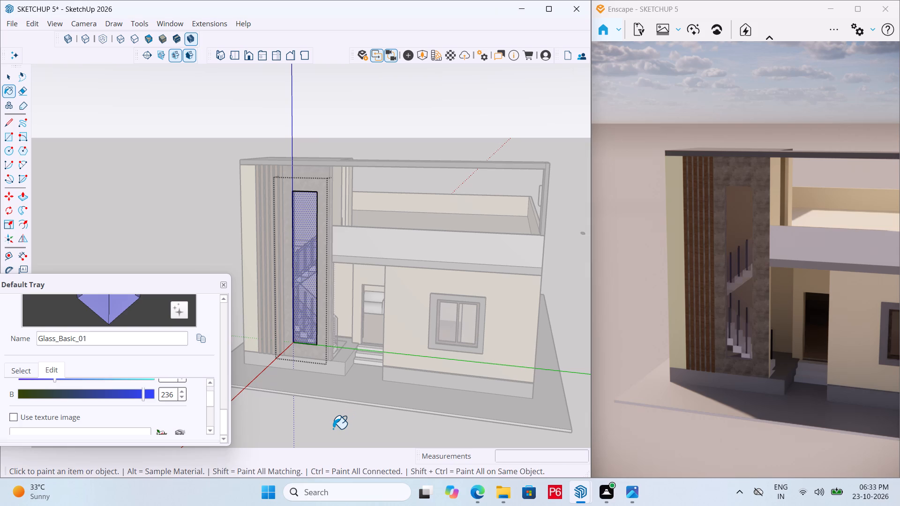
Save the model with the staircase tower's blue-tinted glass.
key(ctrl+s)
key(ctrl+s)
key(ctrl+s)
key(ctrl+s)
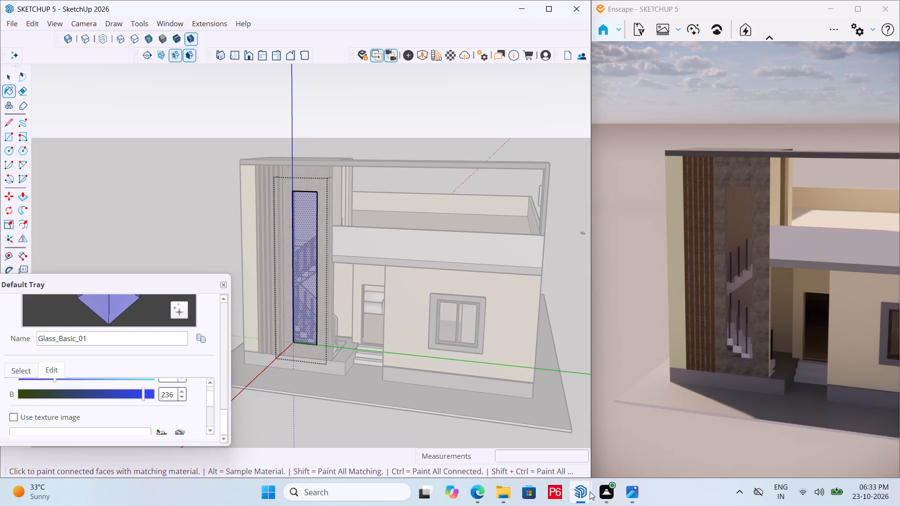
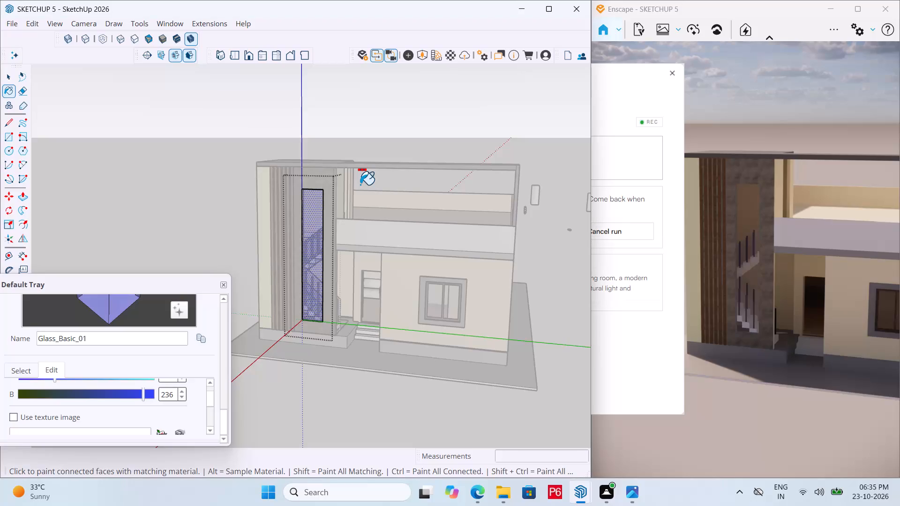
Examine the staircase tower's blue-tinted glass and the front and side facades from several angles in the model and live render.
middle_drag(370, 250, 266, 225)
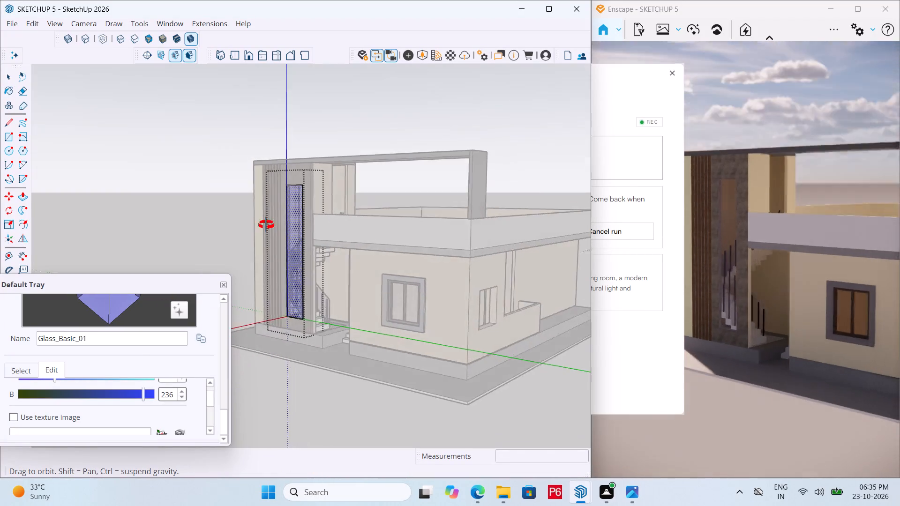
middle_drag(266, 225, 325, 229)
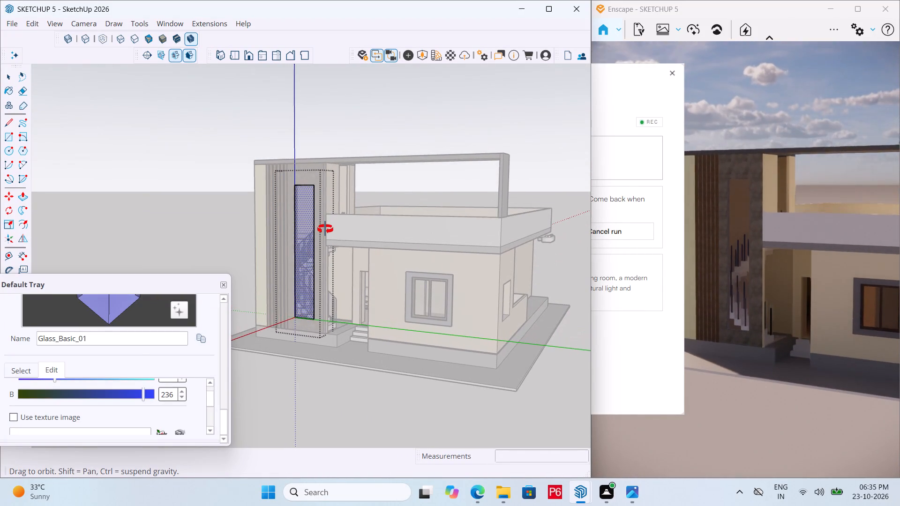
middle_drag(325, 229, 325, 233)
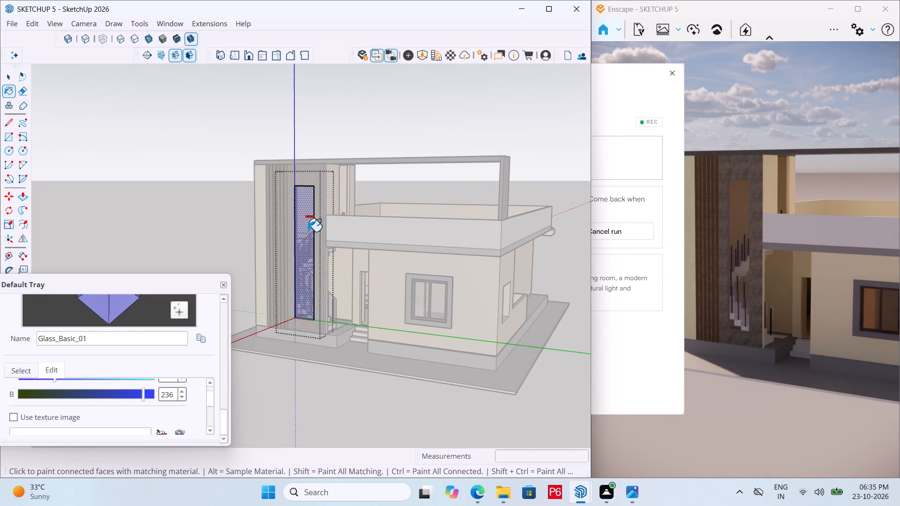
scroll(306, 231, down, 6)
middle_drag(315, 266, 317, 258)
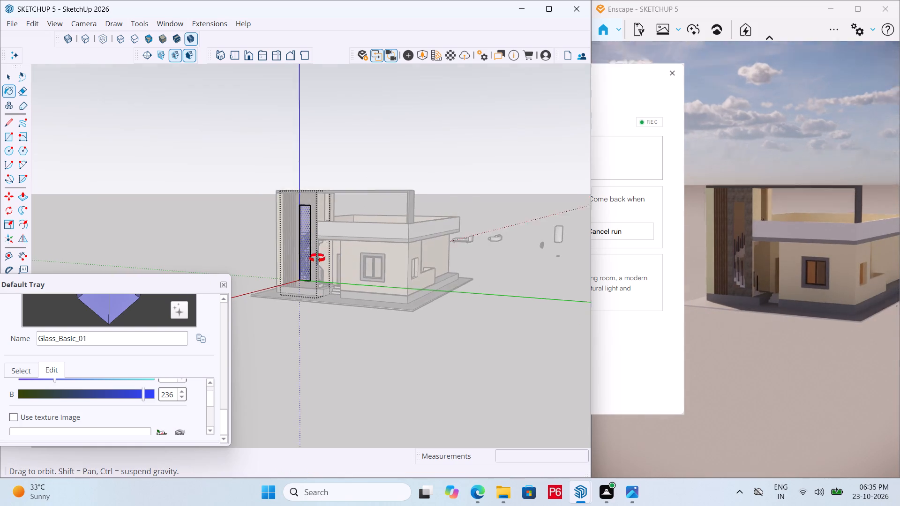
middle_drag(317, 258, 318, 239)
scroll(331, 237, up, 4)
middle_drag(319, 234, 288, 233)
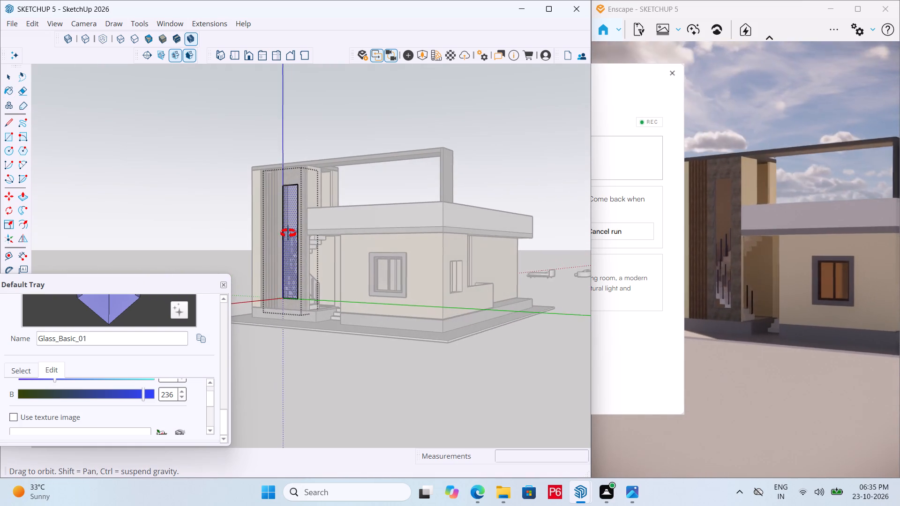
middle_drag(288, 233, 326, 254)
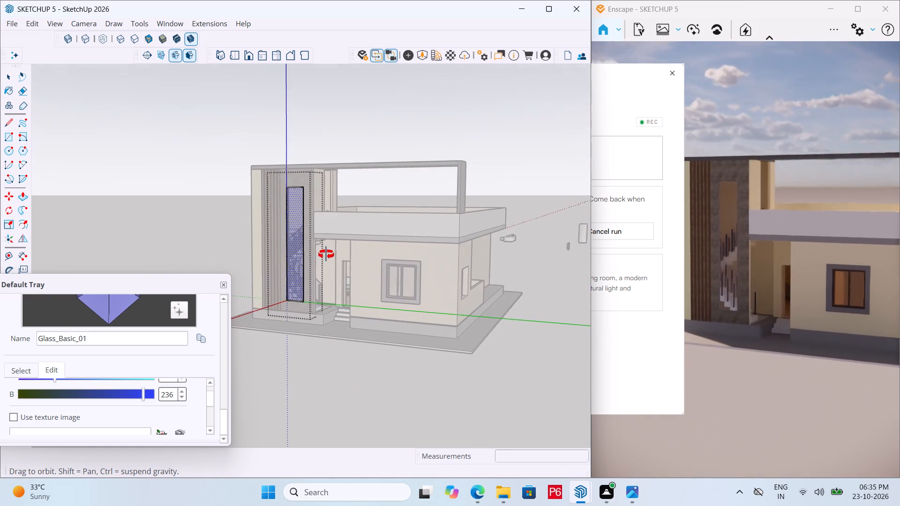
middle_drag(326, 254, 325, 254)
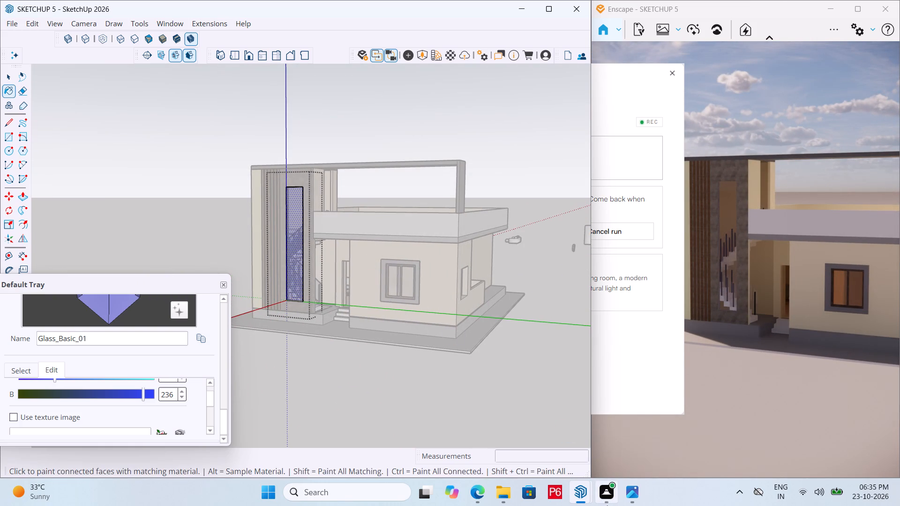
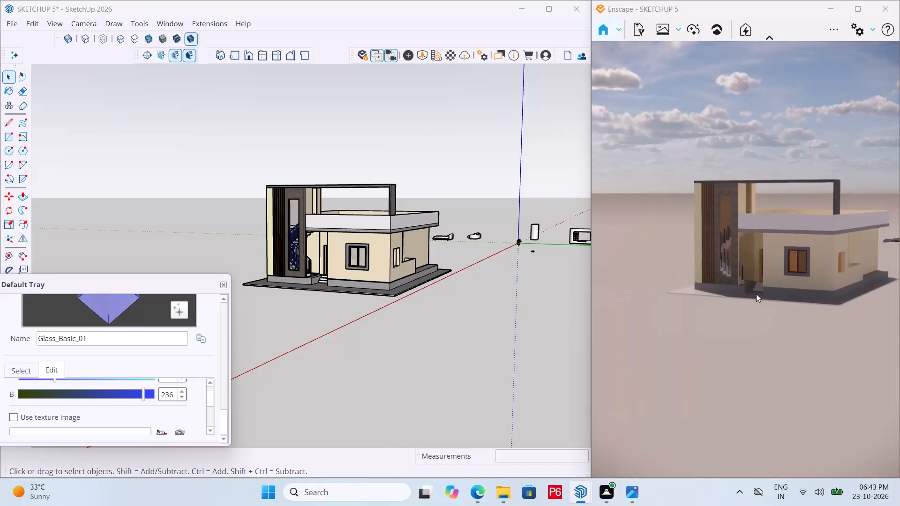
Examine the house's front and side facades, including the framed front window and the unglazed side openings, from several angles.
scroll(373, 285, down, 5)
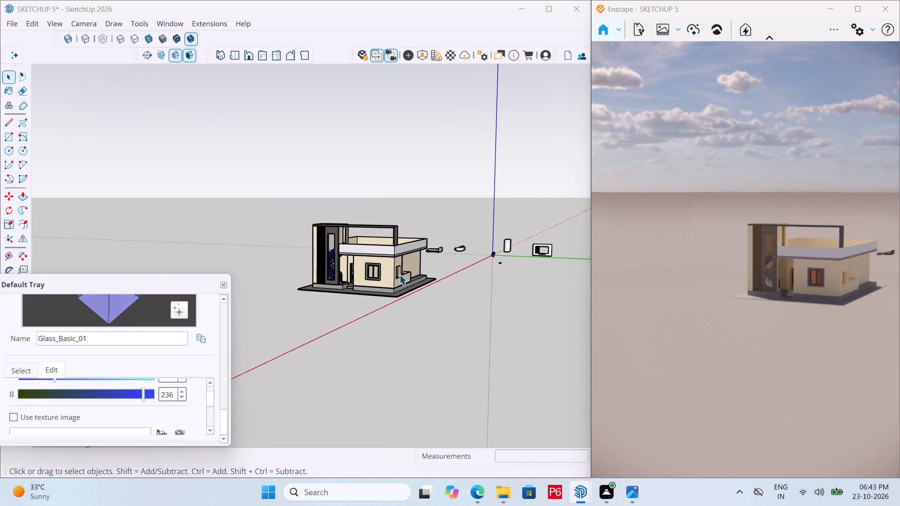
middle_drag(393, 271, 360, 294)
scroll(360, 294, up, 12)
middle_drag(344, 268, 356, 253)
scroll(441, 208, down, 3)
middle_drag(465, 230, 397, 263)
scroll(397, 263, up, 1)
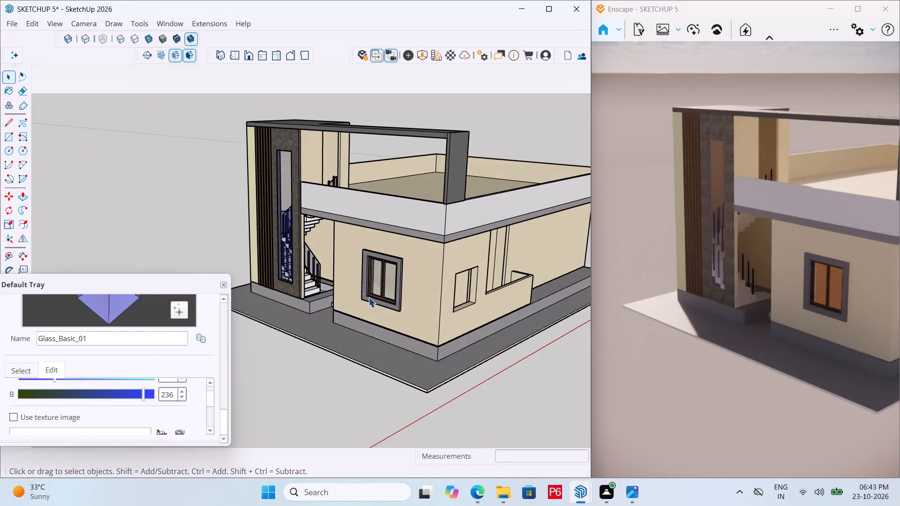
middle_drag(368, 297, 370, 287)
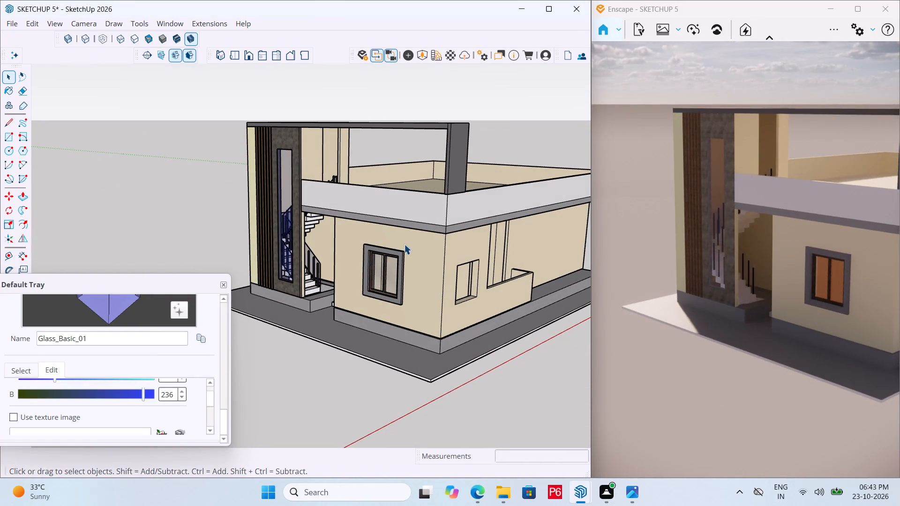
scroll(395, 226, down, 5)
middle_drag(404, 228, 291, 226)
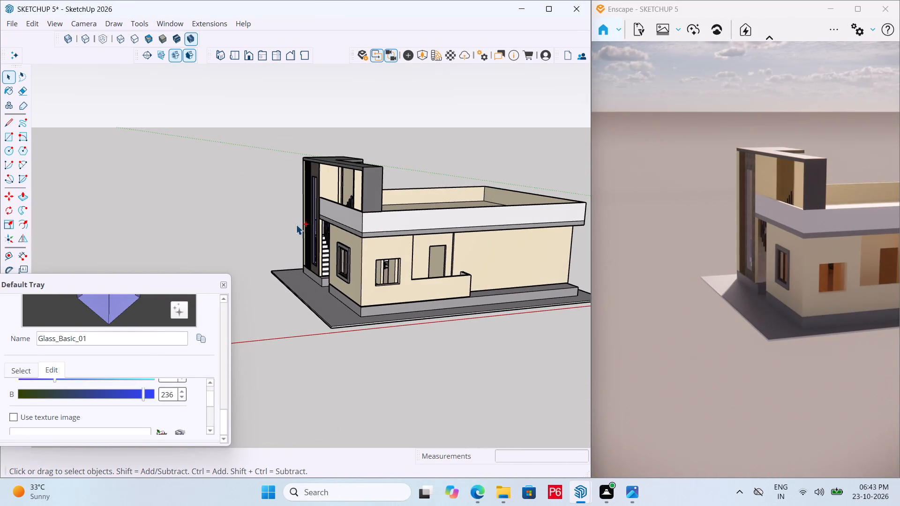
Save the house model.
key(ctrl+s)
key(ctrl+s)
key(ctrl+s)
key(ctrl+s)
key(ctrl+s)
key(ctrl+s)
key(ctrl+s)
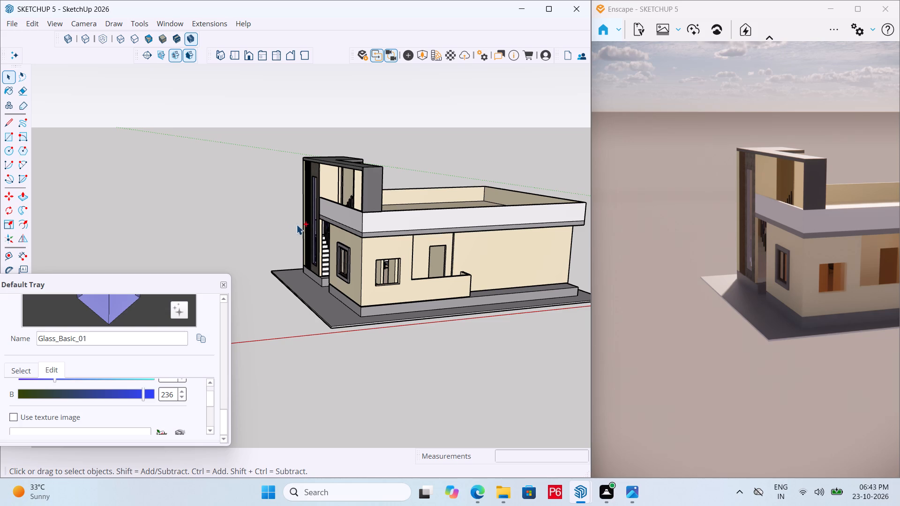
Push/Pull the grey surround of the front window outward by 6" inside its group, and exit the group.
middle_drag(312, 230, 428, 266)
scroll(500, 283, up, 5)
middle_drag(392, 261, 476, 235)
middle_click(444, 235)
scroll(387, 234, up, 6)
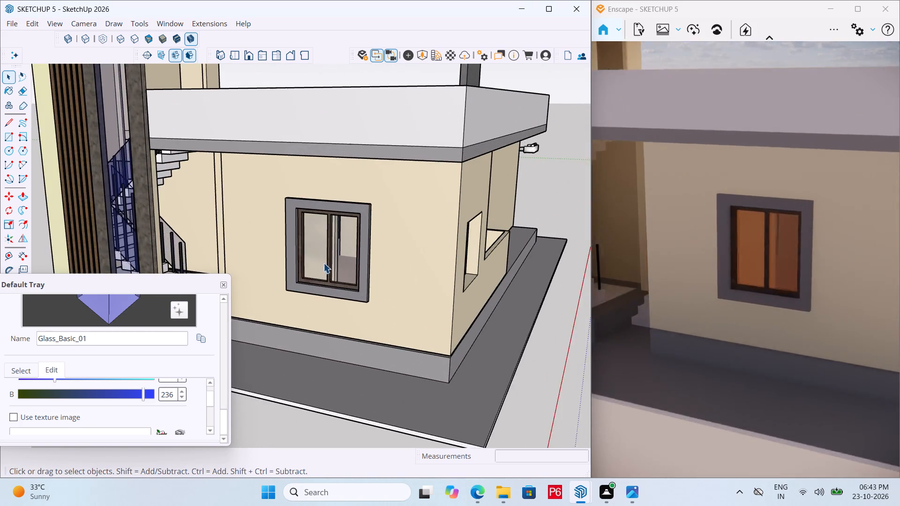
scroll(323, 263, up, 4)
click(384, 246)
click(385, 236)
double_click(385, 225)
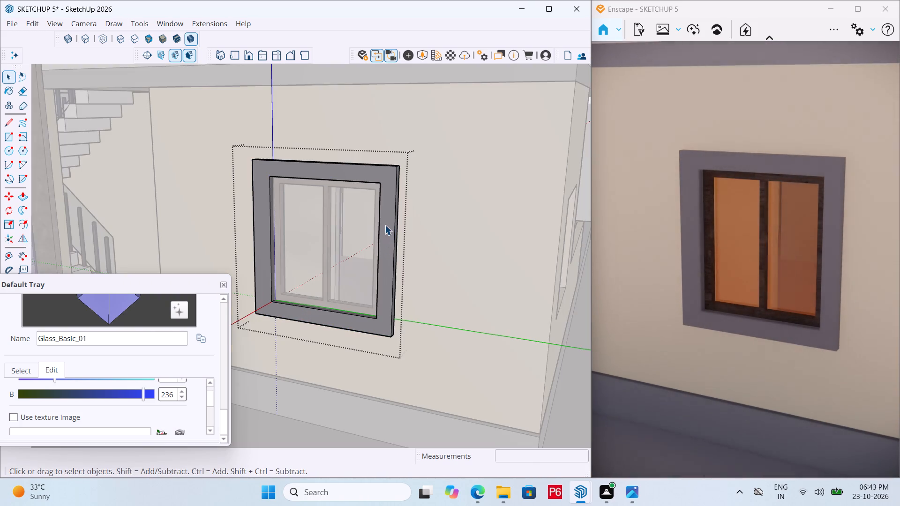
click(385, 214)
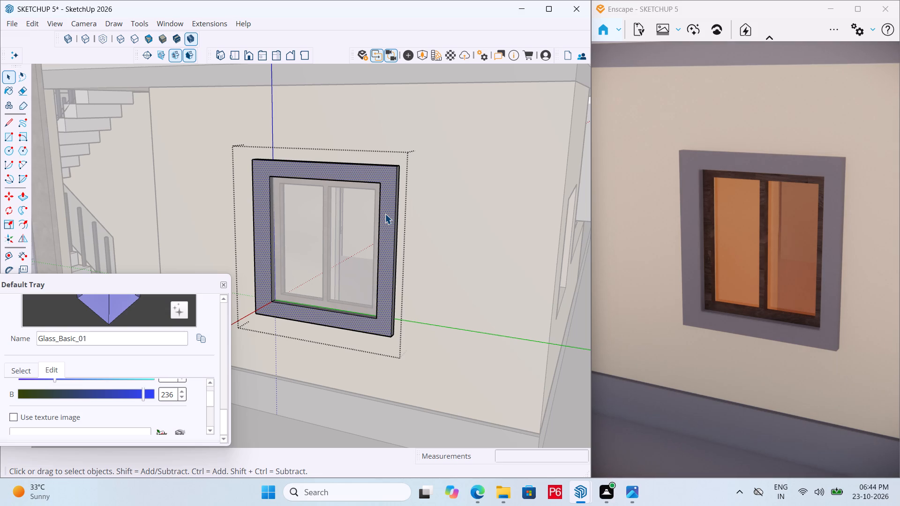
key(p)
click(385, 214)
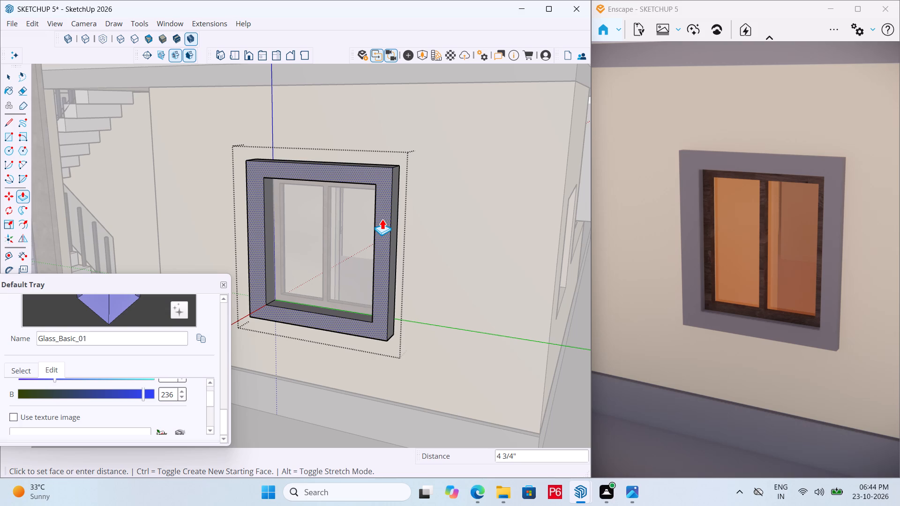
text(6")
key(Return)
scroll(382, 219, down, 6)
middle_drag(377, 216, 372, 192)
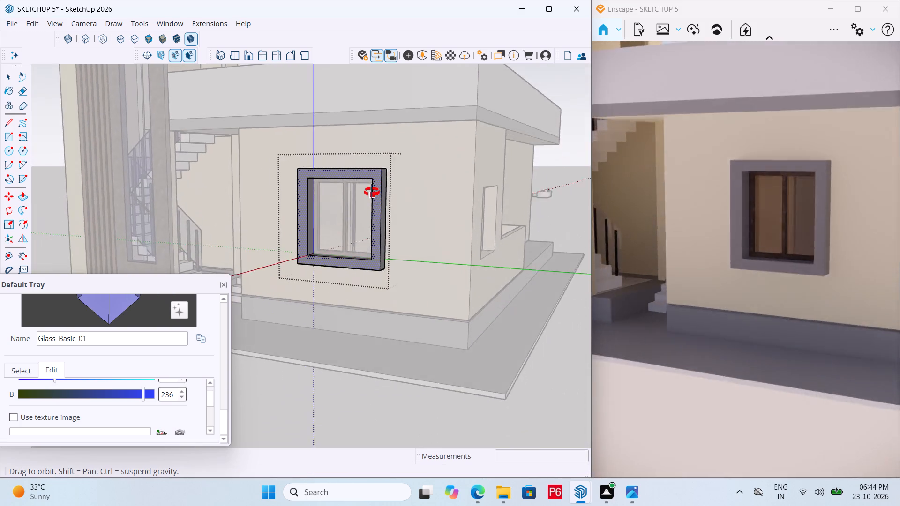
middle_drag(372, 192, 288, 201)
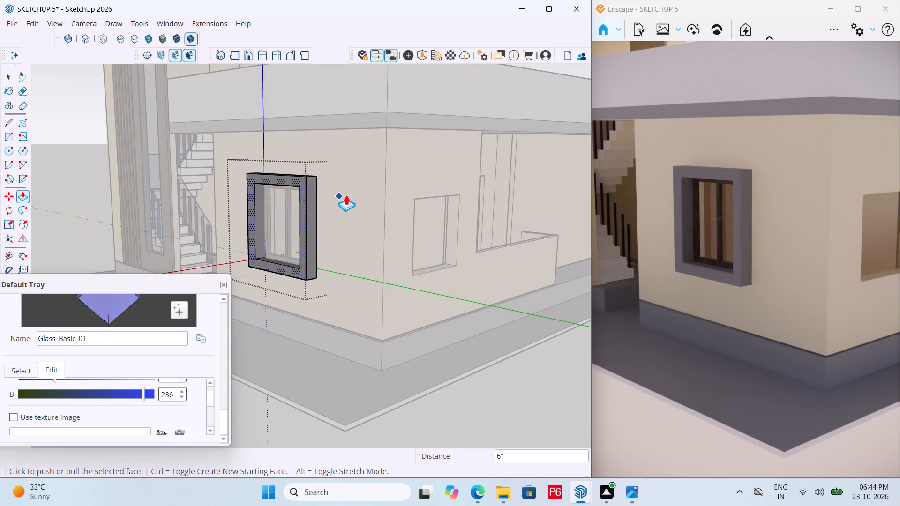
scroll(405, 194, down, 4)
key(space)
click(465, 321)
Save the model with the deepened front window surround.
key(ctrl+s)
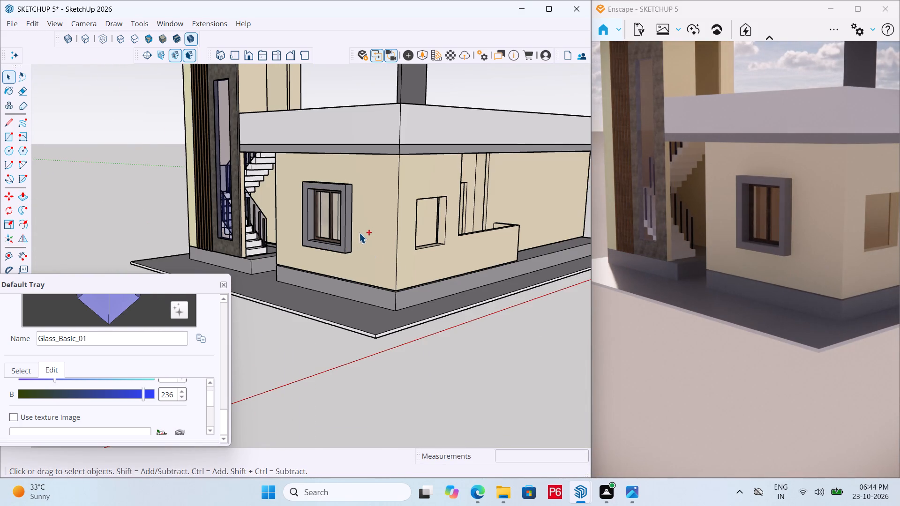
key(ctrl+s)
key(ctrl+s)
key(ctrl+s)
key(ctrl+s)
Draw a 4' by 4' rectangle filling the window opening on the side wall and make it a group.
middle_drag(427, 216, 310, 211)
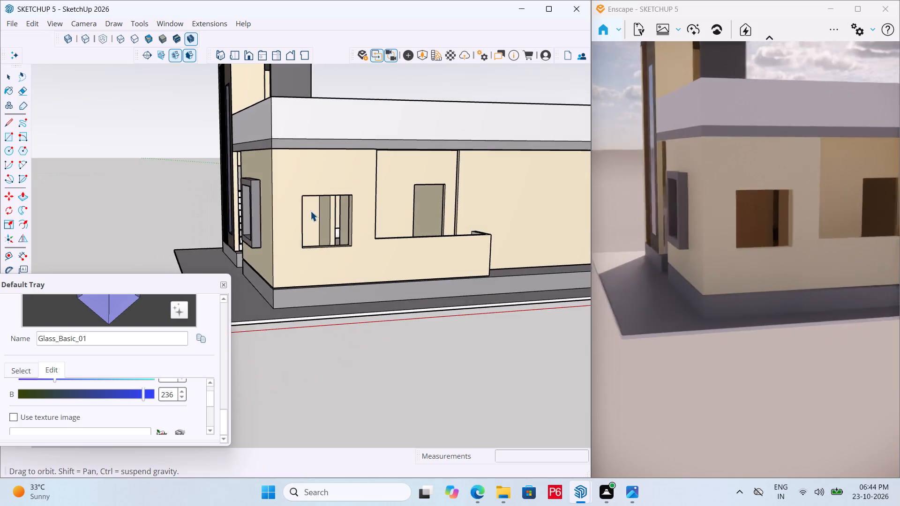
scroll(310, 211, up, 4)
middle_drag(313, 223, 293, 216)
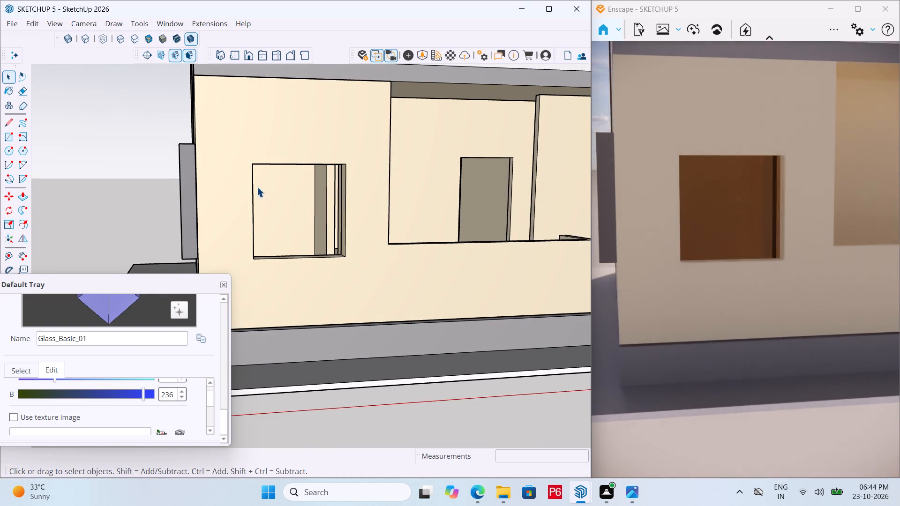
scroll(257, 187, up, 1)
key(r)
click(251, 158)
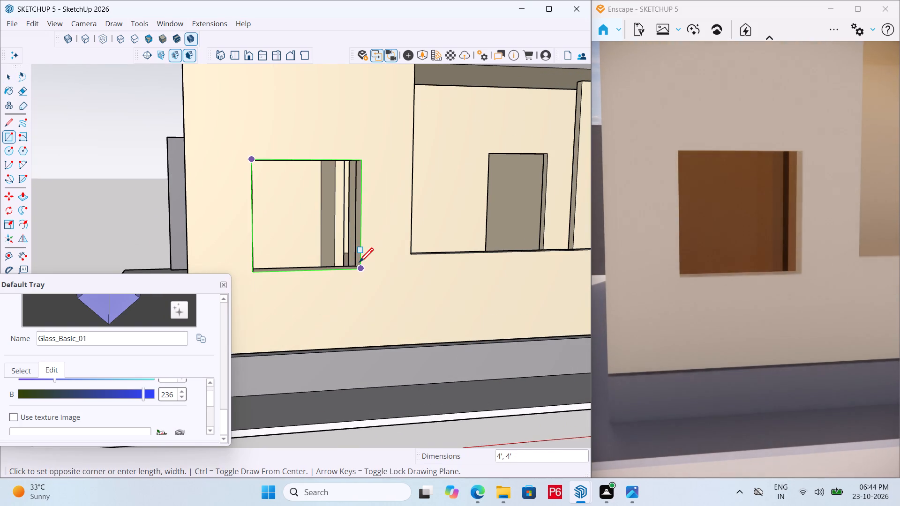
click(359, 264)
key(space)
double_click(315, 203)
right_click(315, 203)
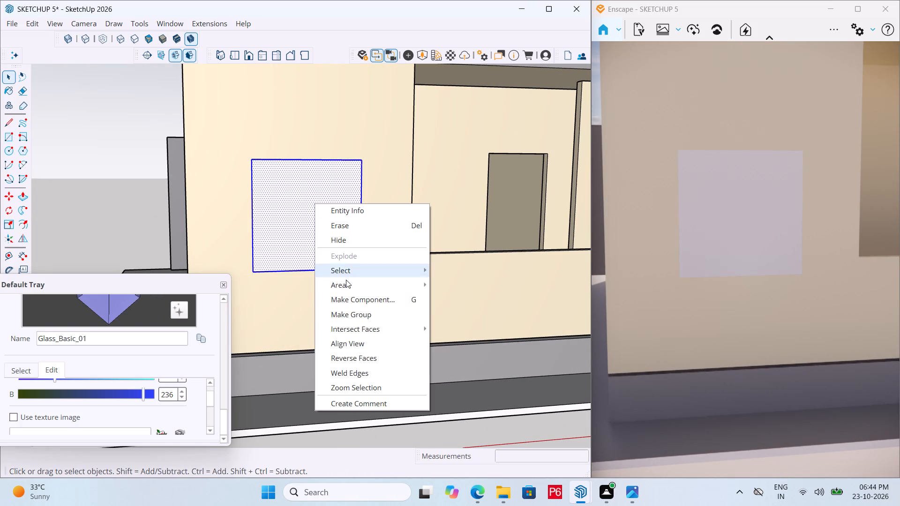
click(359, 313)
Inside the new window group, offset the square face's outline 3" inward to form the outer frame.
double_click(321, 222)
click(300, 208)
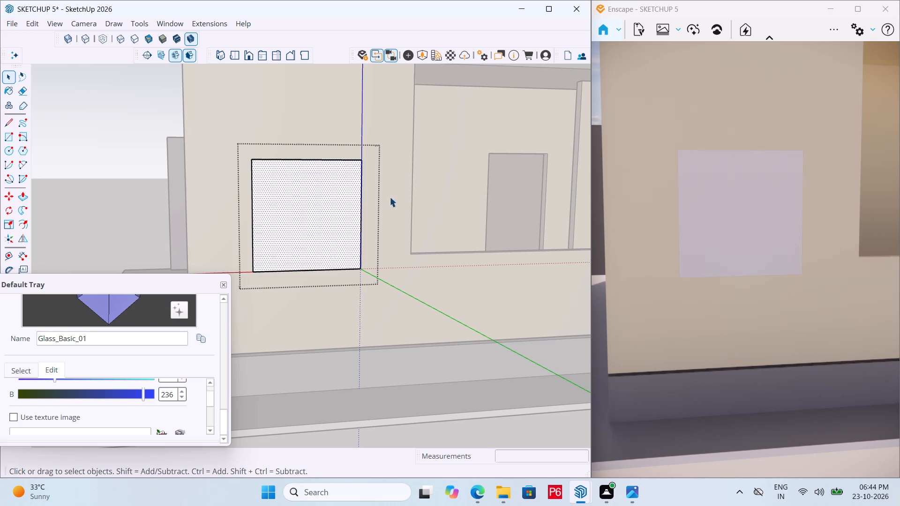
scroll(416, 211, down, 4)
scroll(335, 211, up, 8)
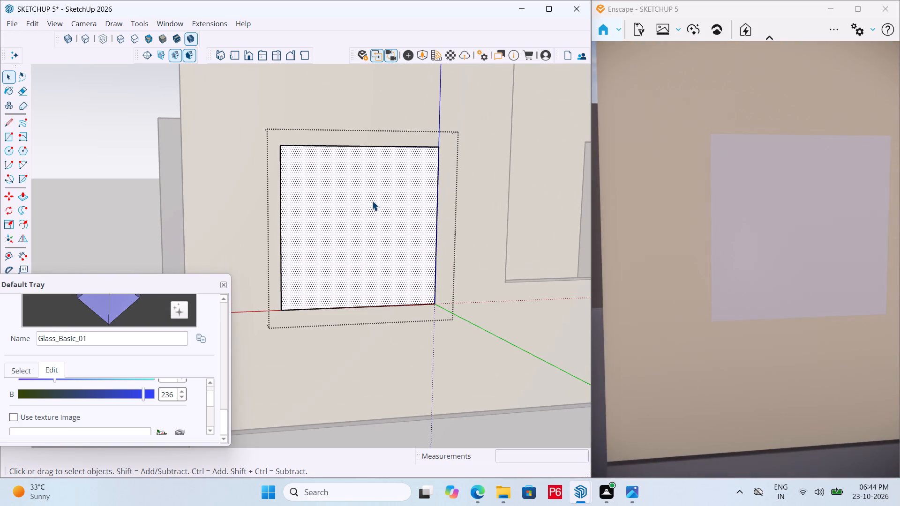
click(19, 224)
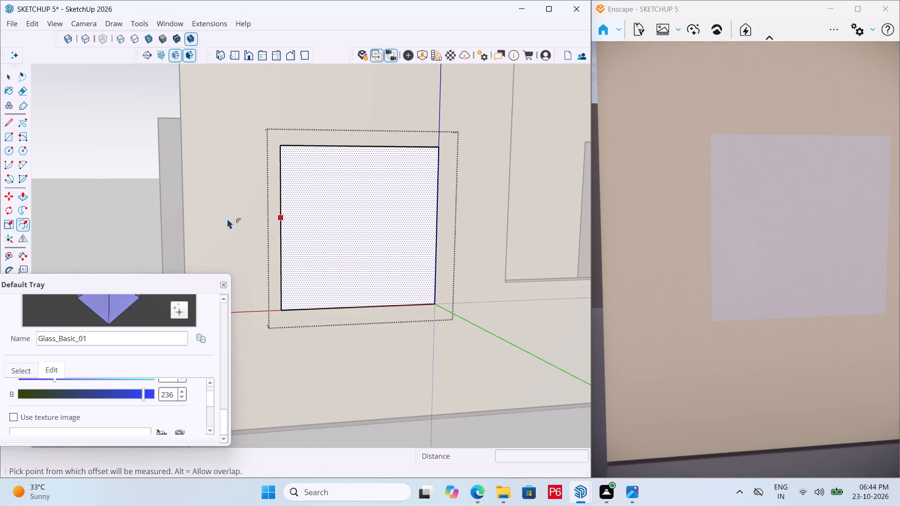
click(306, 210)
key(3)
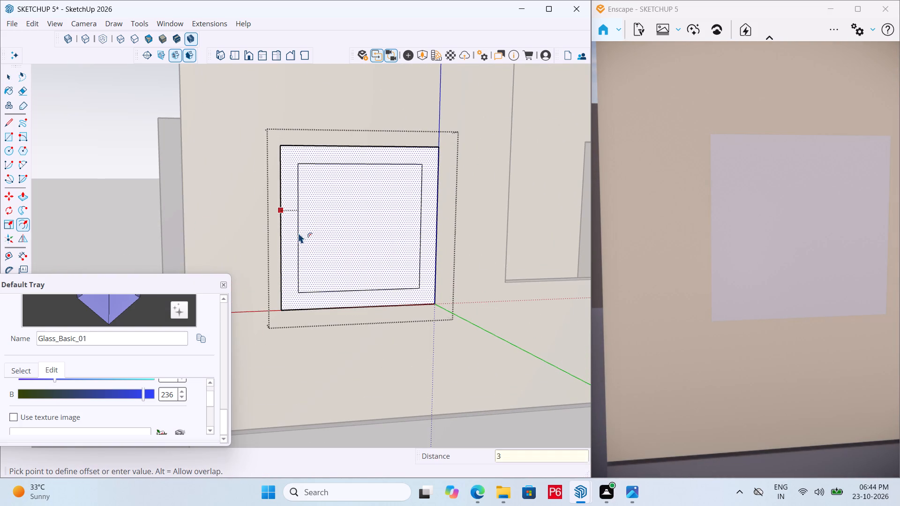
key(shift+quotedbl)
key(Return)
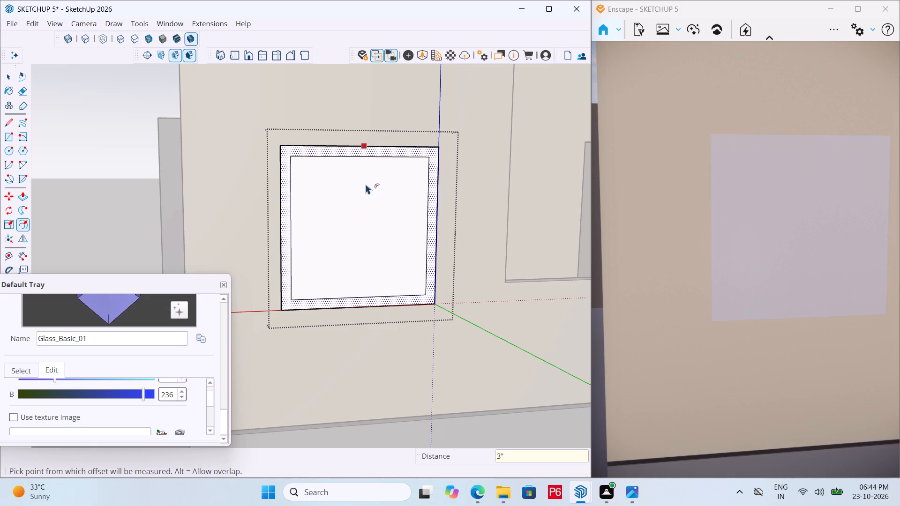
Draw a vertical line between the top and bottom midpoints of the inner outline to halve the window.
key(space)
text(L)
click(352, 158)
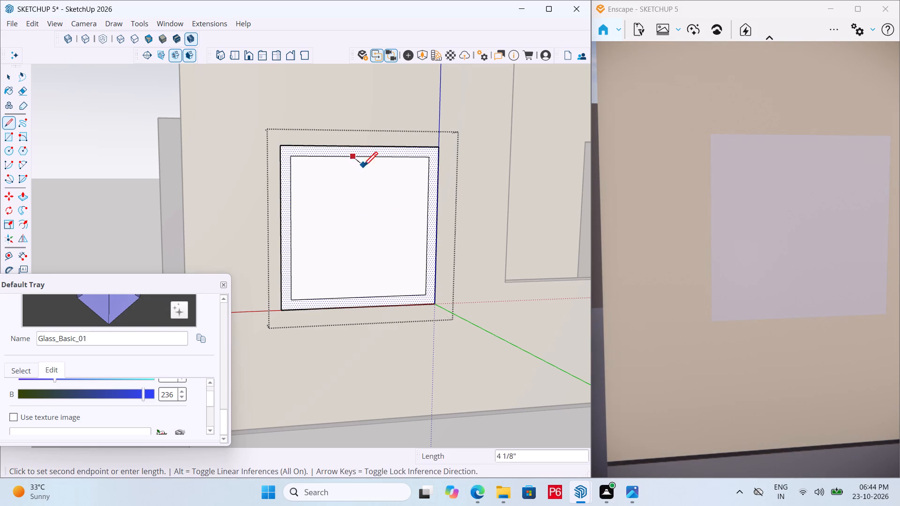
key(space)
key(l)
click(356, 158)
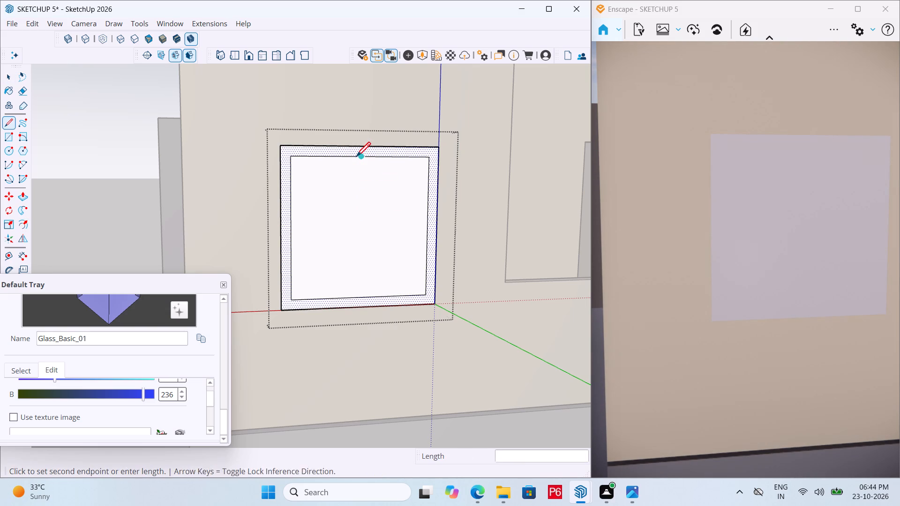
click(360, 298)
key(space)
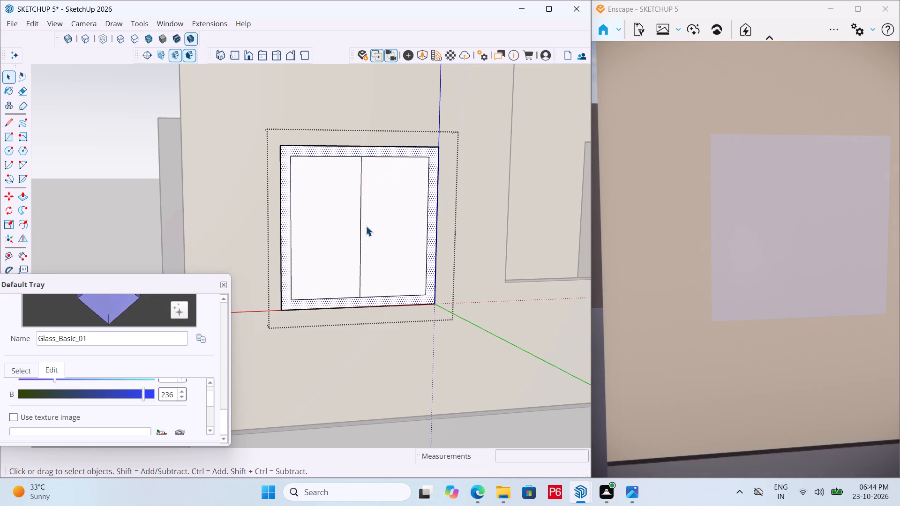
Place vertical guides 1" to either side of the window's centre line.
key(t)
click(361, 194)
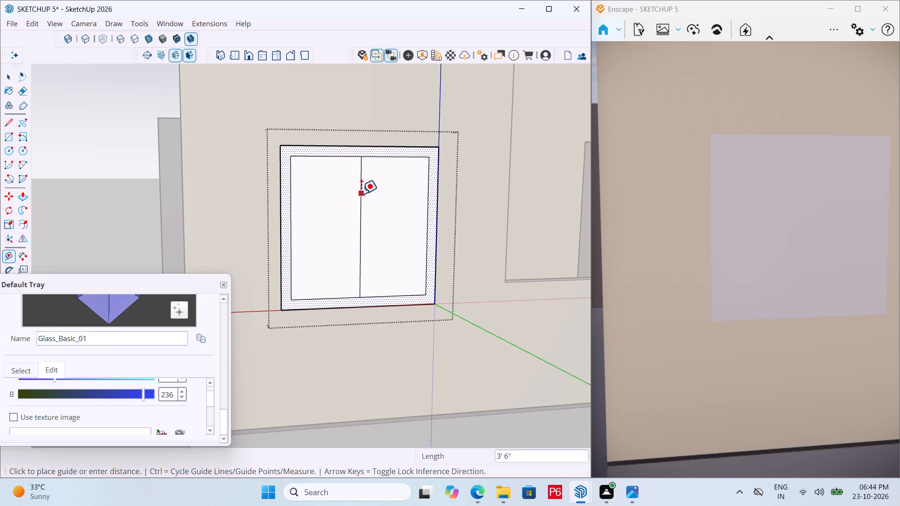
text(1")
key(Return)
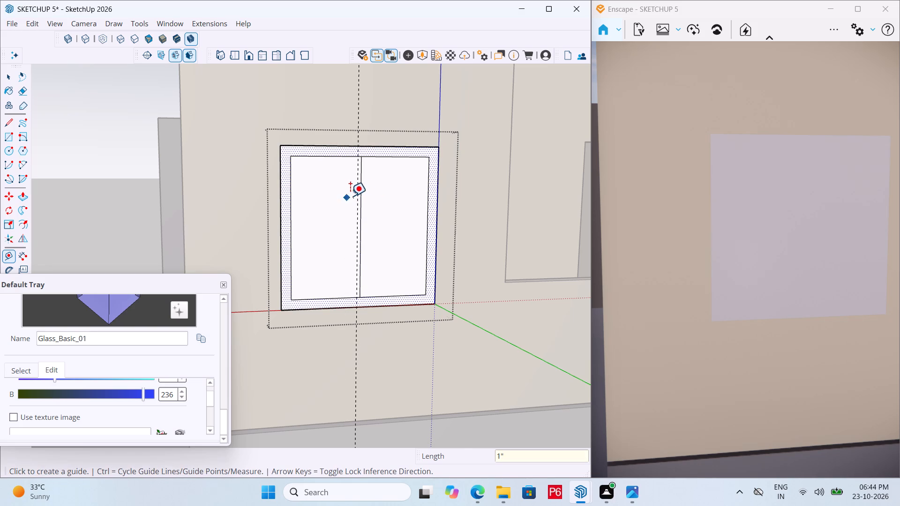
scroll(361, 191, up, 6)
click(360, 193)
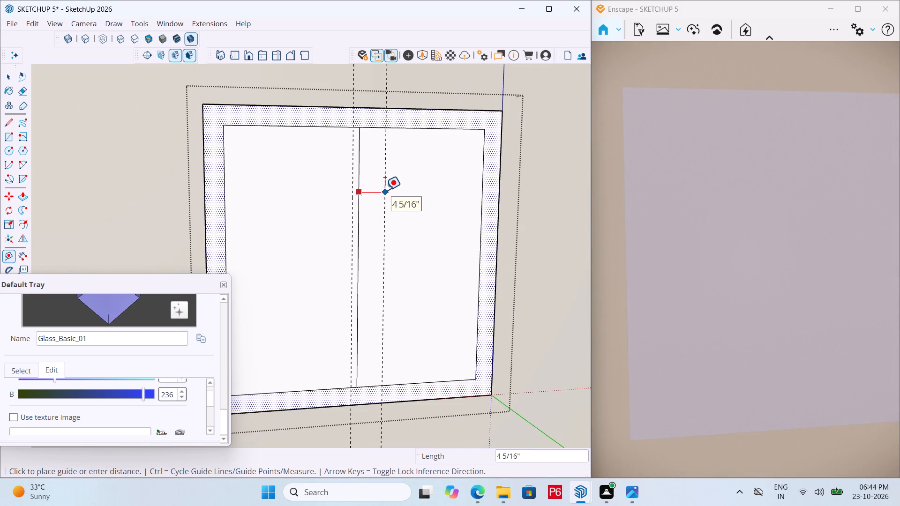
text(1")
key(Return)
Draw a 2" by 3' 6" mullion rectangle between the two guides, spanning the inner outline's full height.
key(r)
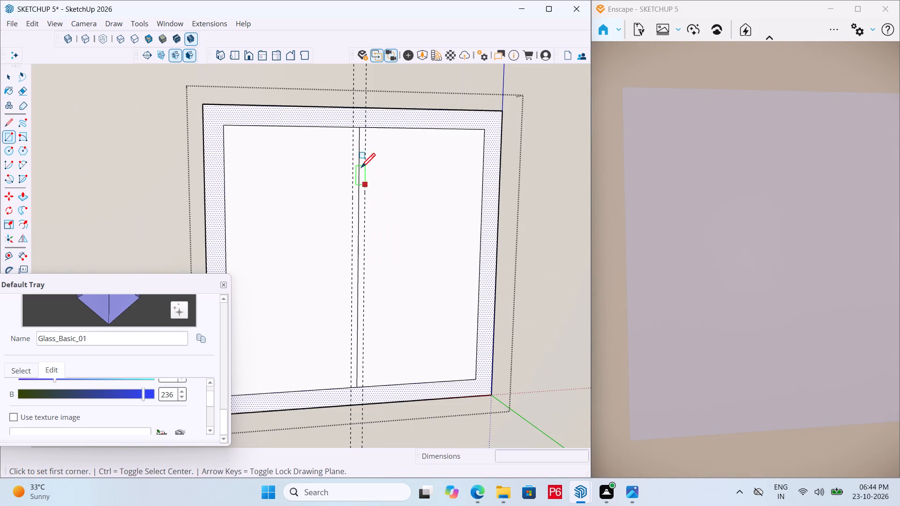
click(352, 129)
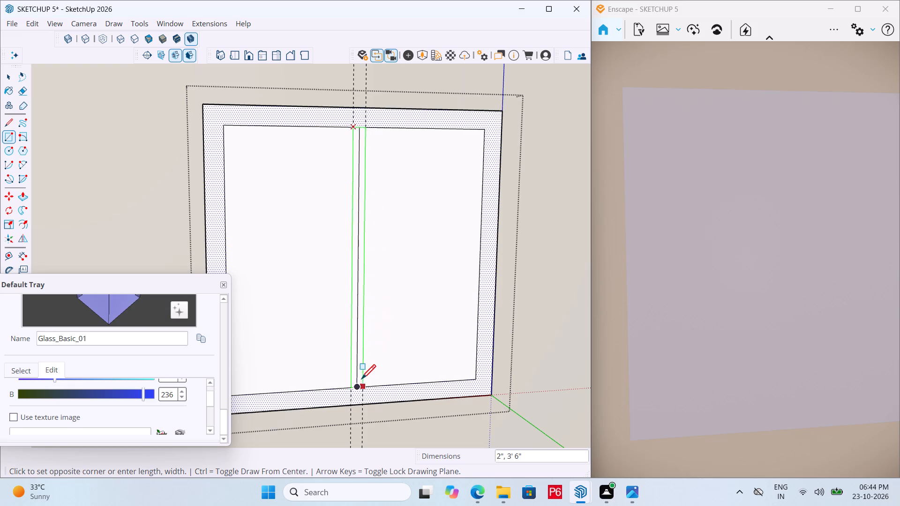
click(365, 388)
key(space)
scroll(324, 268, down, 3)
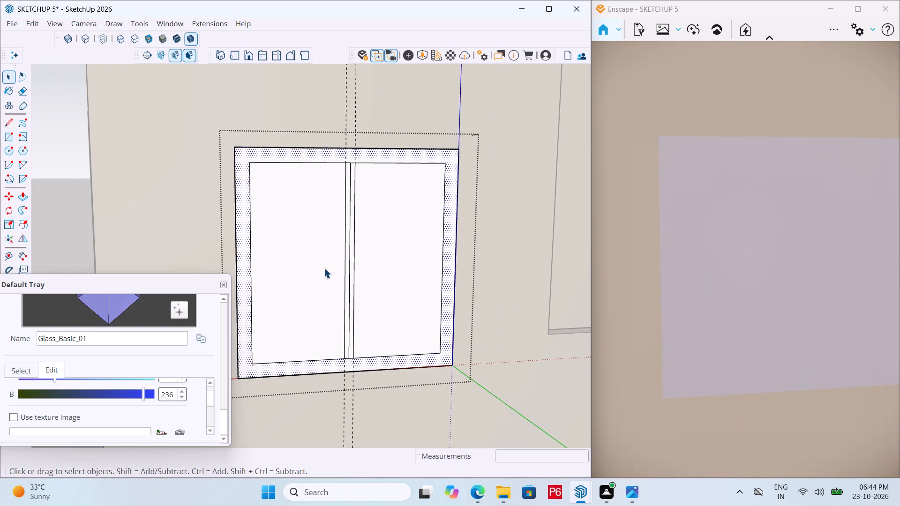
Erase the two vertical guides around the mullion.
key(e)
drag(349, 106, 362, 107)
click(362, 107)
drag(349, 110, 344, 110)
click(343, 109)
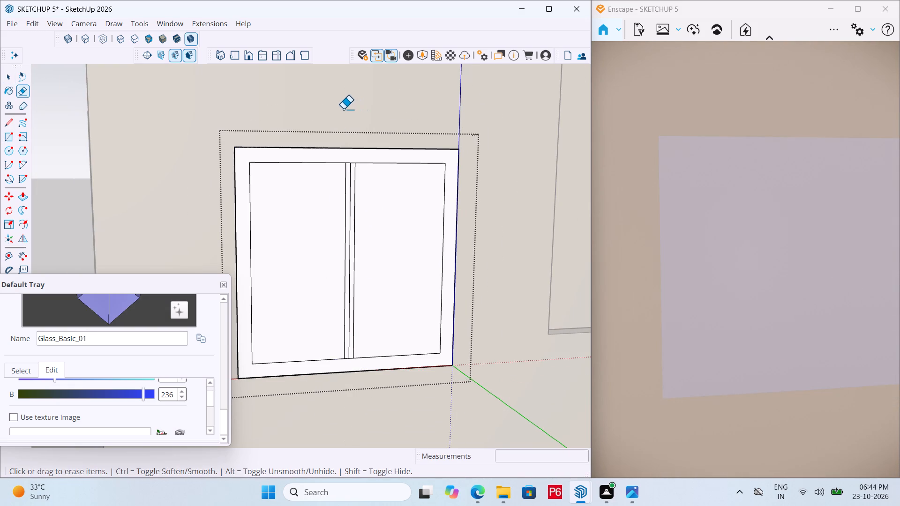
Erase the centre line and the mullion's top and bottom edges so the mullion merges with the outer frame.
scroll(349, 166, up, 4)
click(350, 168)
click(352, 159)
click(352, 163)
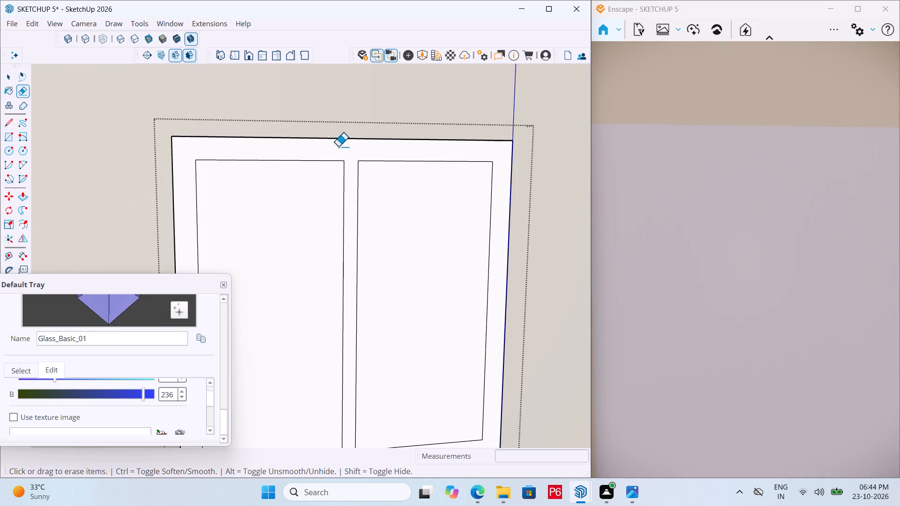
scroll(333, 134, down, 5)
scroll(338, 347, up, 5)
drag(347, 331, 347, 337)
scroll(345, 331, down, 4)
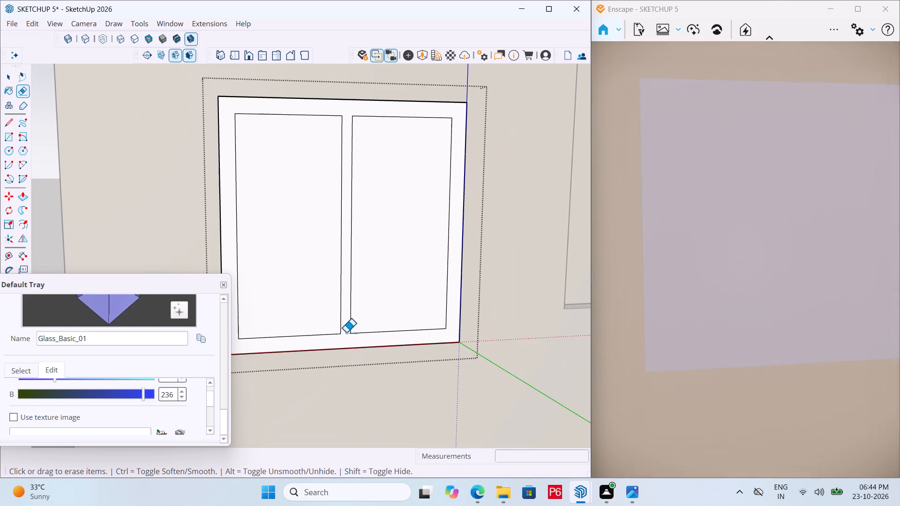
Save the model with the side window's two-pane frame outline.
key(ctrl+s)
key(ctrl+s)
key(ctrl+s)
key(ctrl+s)
key(ctrl+s)
key(ctrl+s)
key(ctrl+s)
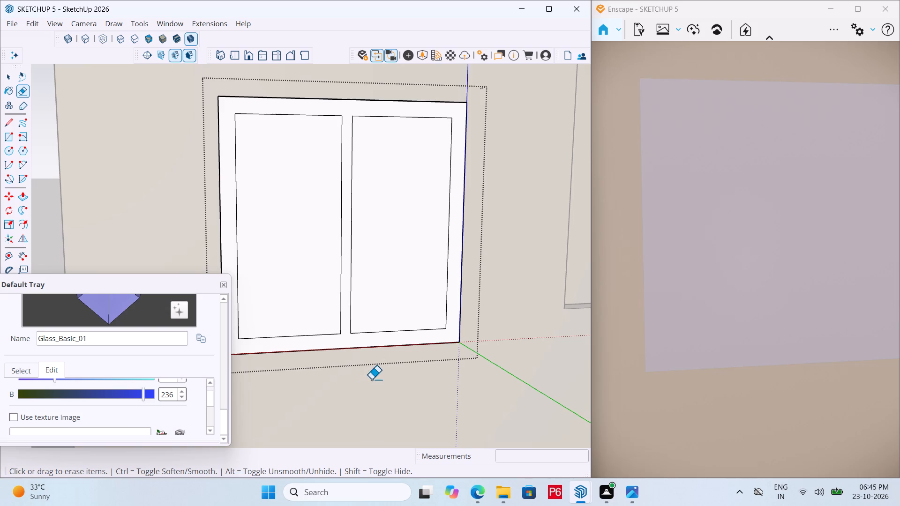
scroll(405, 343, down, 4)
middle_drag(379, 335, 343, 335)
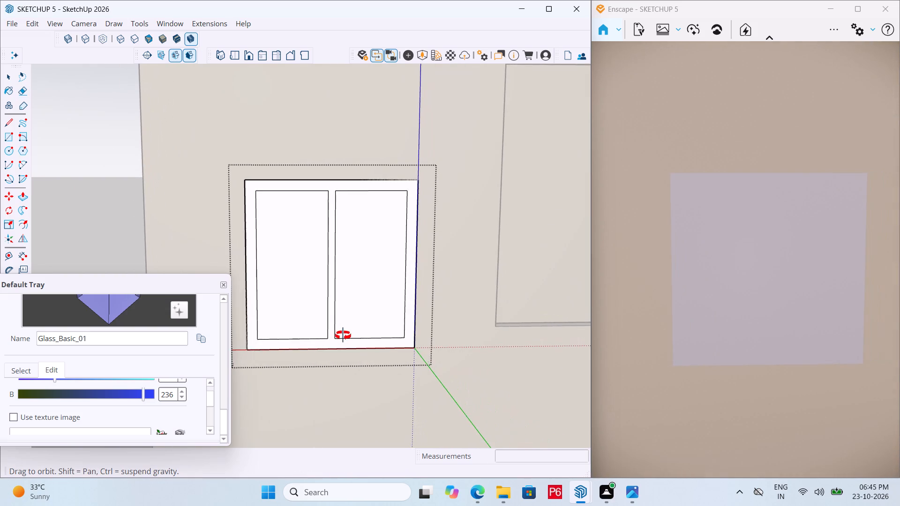
Sample the Wood_Floor_12_1K material from the finished window's frame and paint it onto the side window's outer frame and mullion.
middle_drag(343, 335, 364, 358)
middle_drag(317, 338, 330, 330)
scroll(307, 334, down, 2)
middle_drag(432, 309, 465, 302)
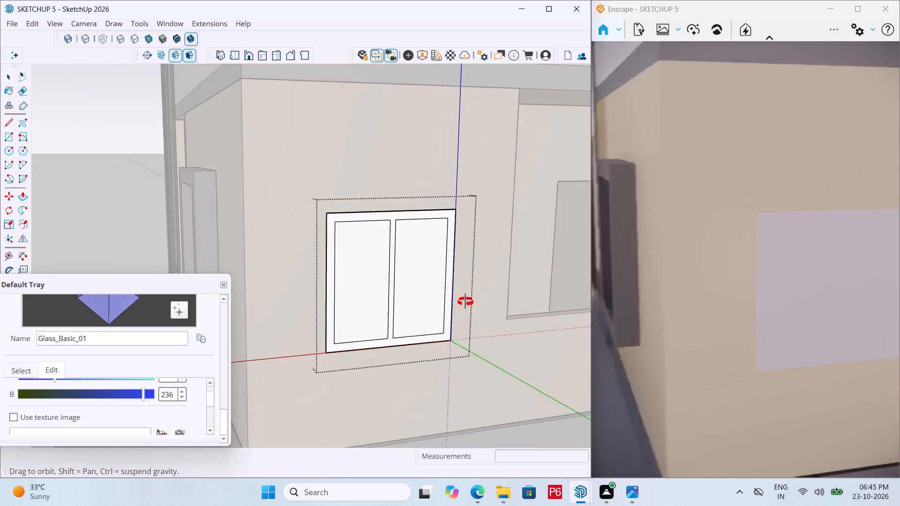
middle_drag(465, 302, 598, 296)
middle_drag(338, 297, 421, 307)
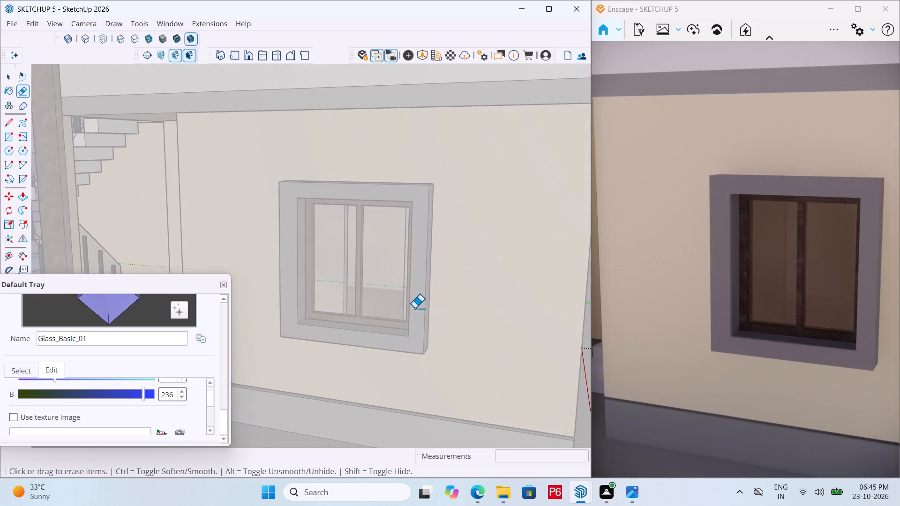
key(b)
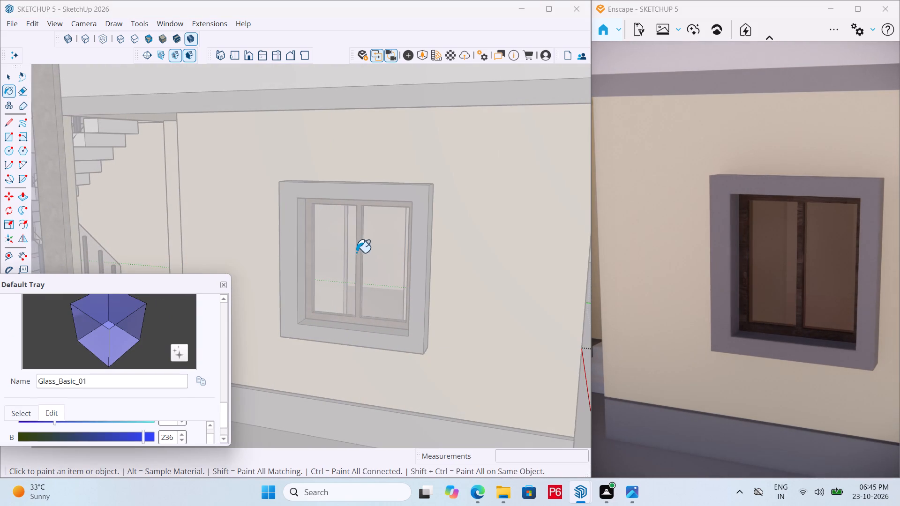
scroll(171, 405, up, 11)
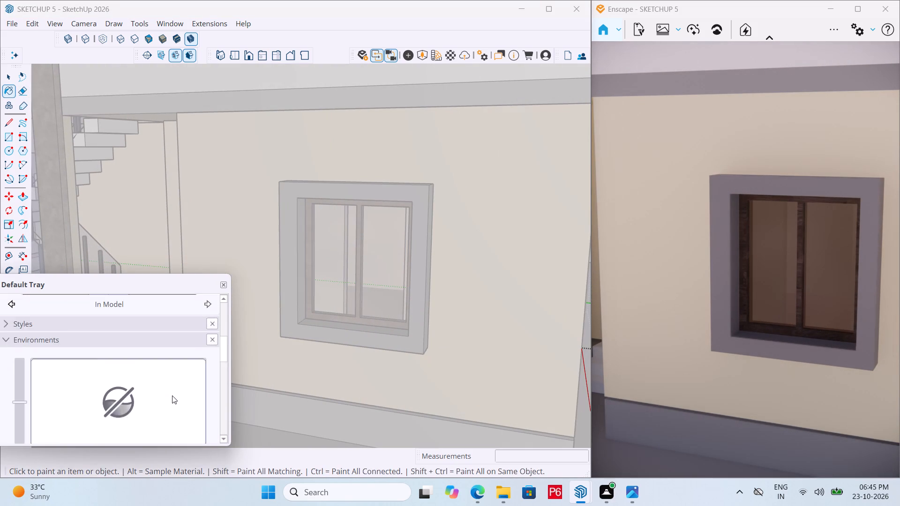
scroll(172, 393, up, 14)
scroll(184, 372, down, 6)
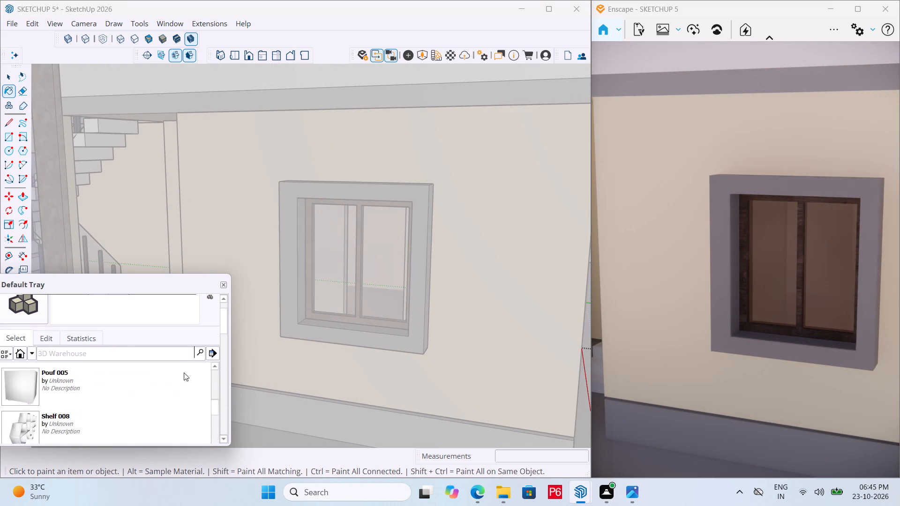
scroll(183, 374, down, 17)
scroll(151, 376, down, 9)
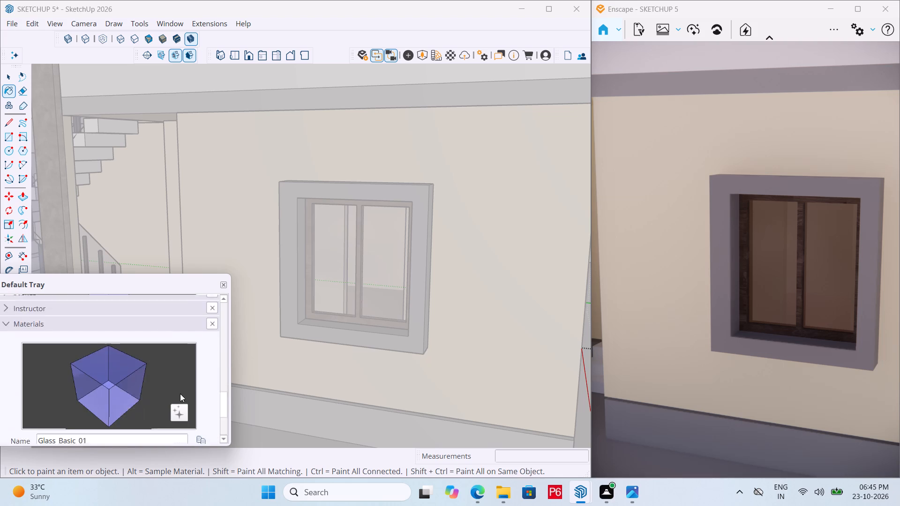
scroll(180, 394, down, 4)
scroll(177, 389, up, 4)
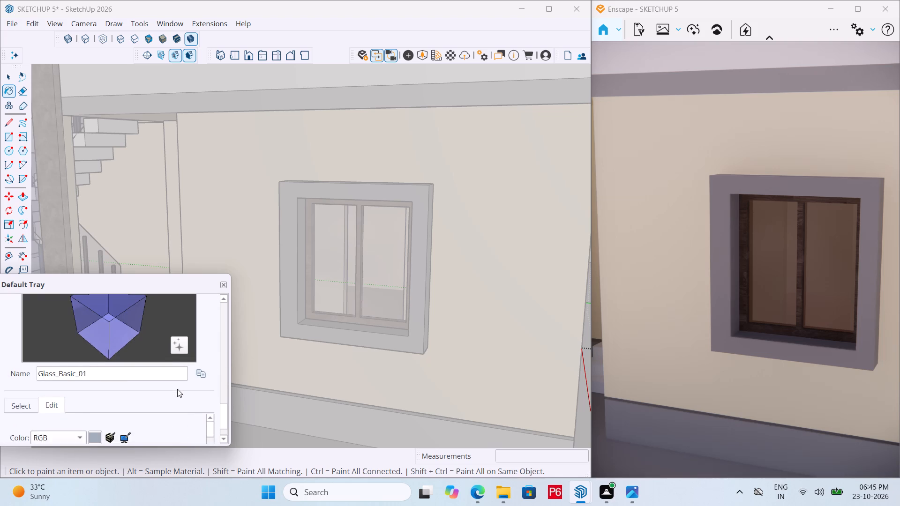
scroll(177, 389, up, 6)
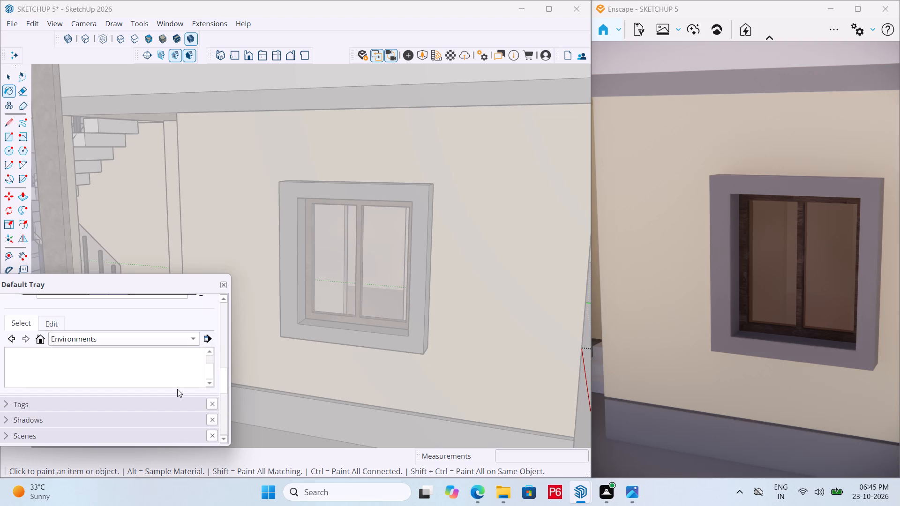
scroll(177, 389, down, 7)
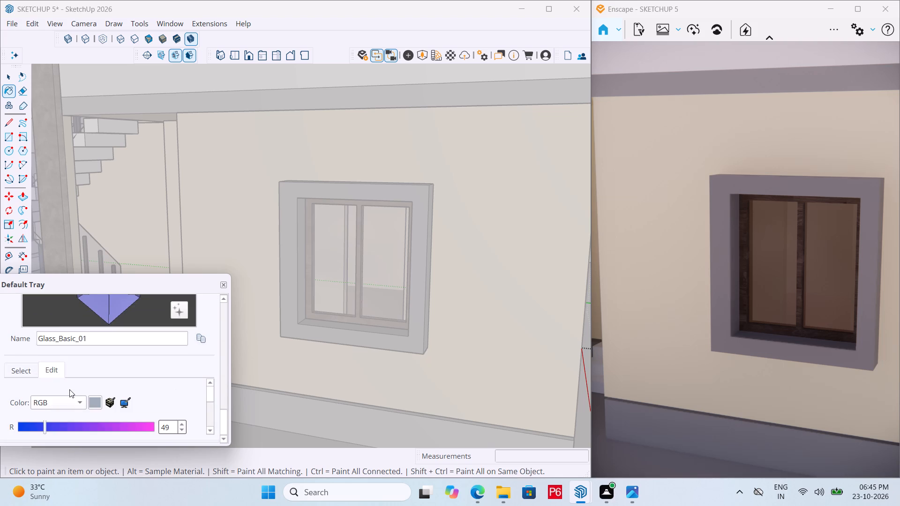
click(15, 371)
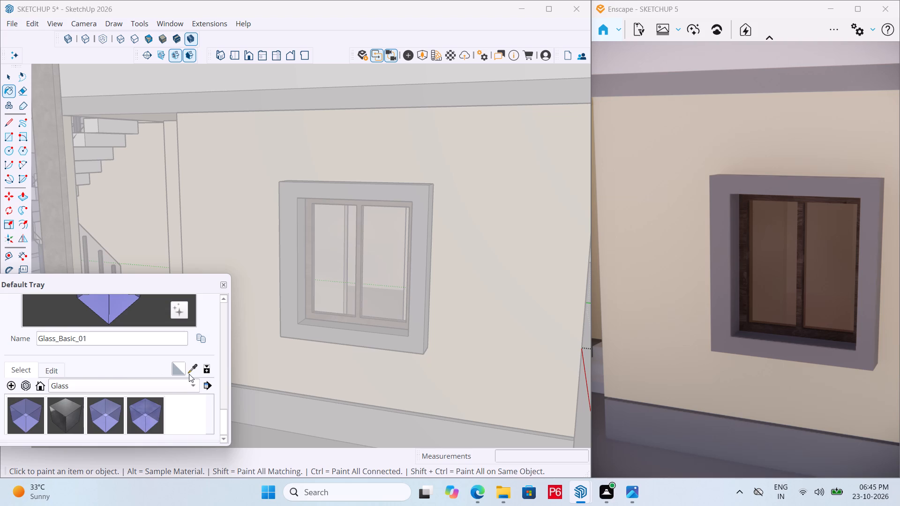
click(192, 371)
click(395, 329)
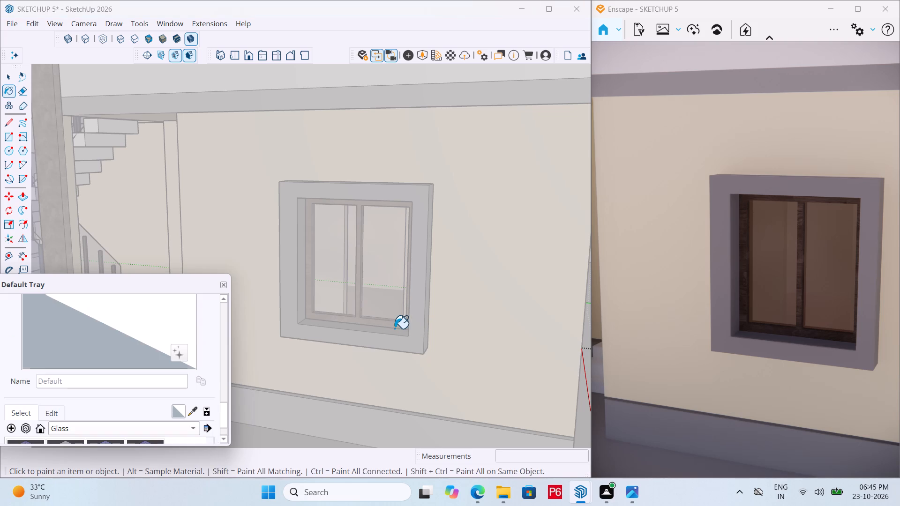
scroll(335, 331, up, 9)
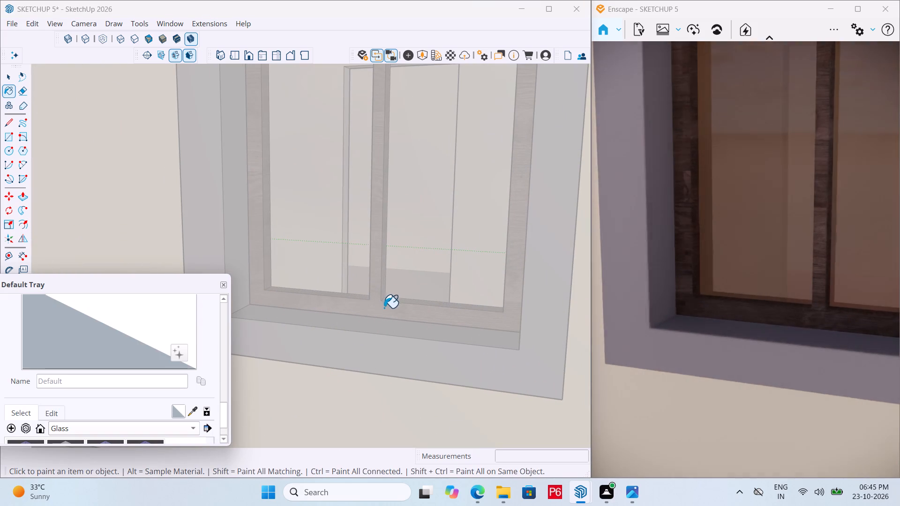
click(192, 408)
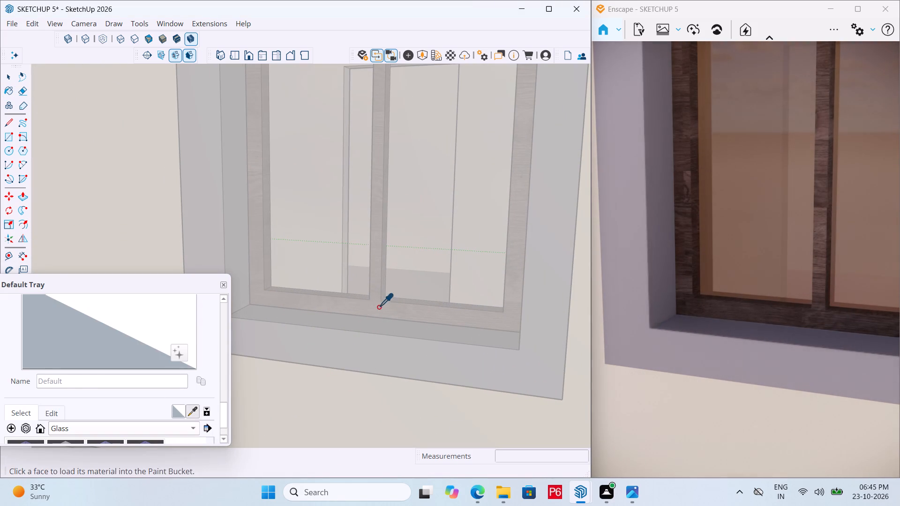
double_click(378, 307)
scroll(328, 293, down, 17)
middle_drag(457, 298, 312, 297)
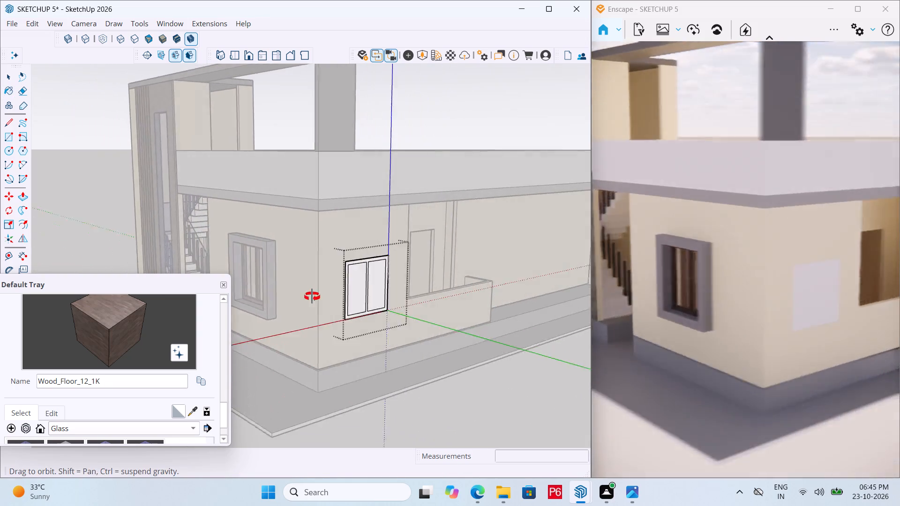
middle_drag(312, 297, 308, 297)
scroll(360, 246, up, 16)
click(385, 186)
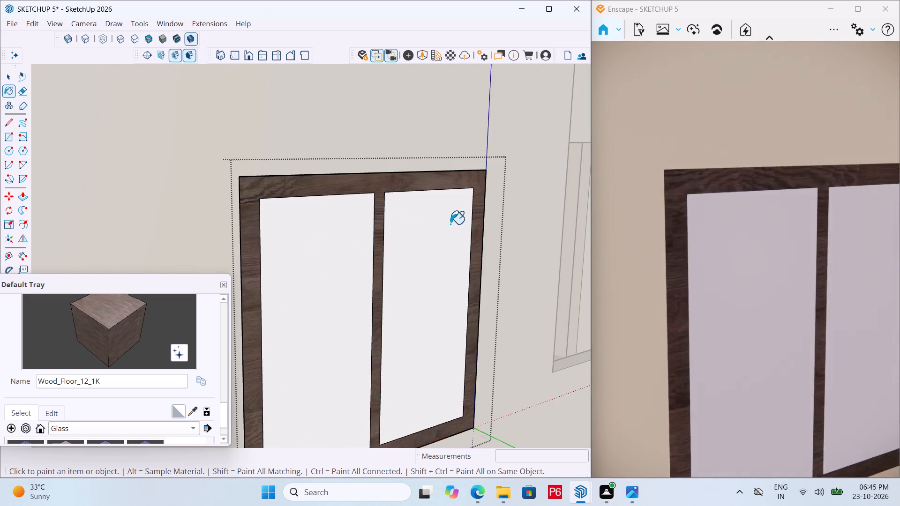
Sample the Glass_Sky Reflection_01 material from the finished window's pane and paint it onto both panes of the side window.
scroll(510, 246, down, 6)
middle_drag(411, 305, 345, 306)
key(space)
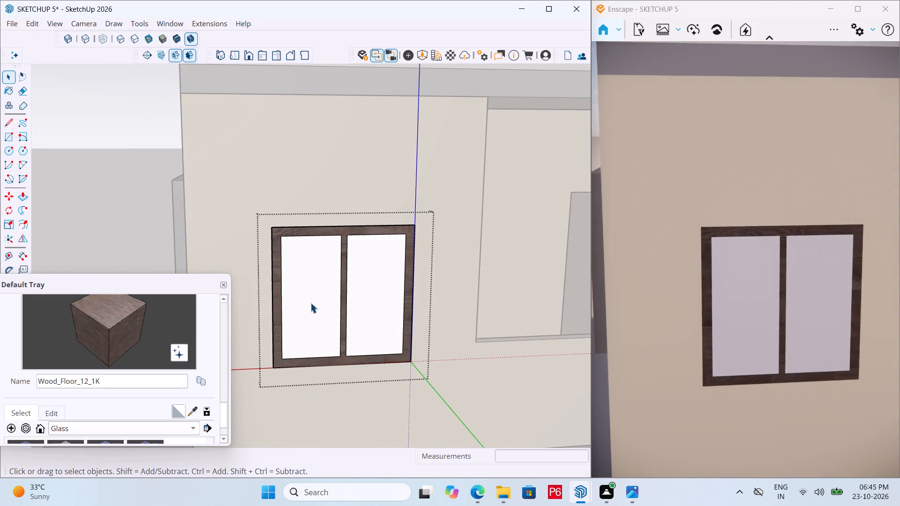
click(310, 303)
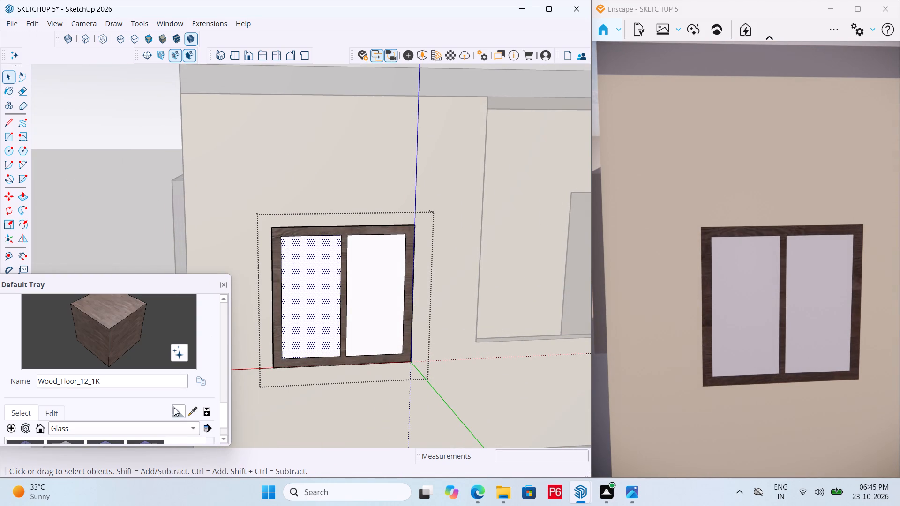
click(191, 409)
middle_drag(286, 319, 517, 341)
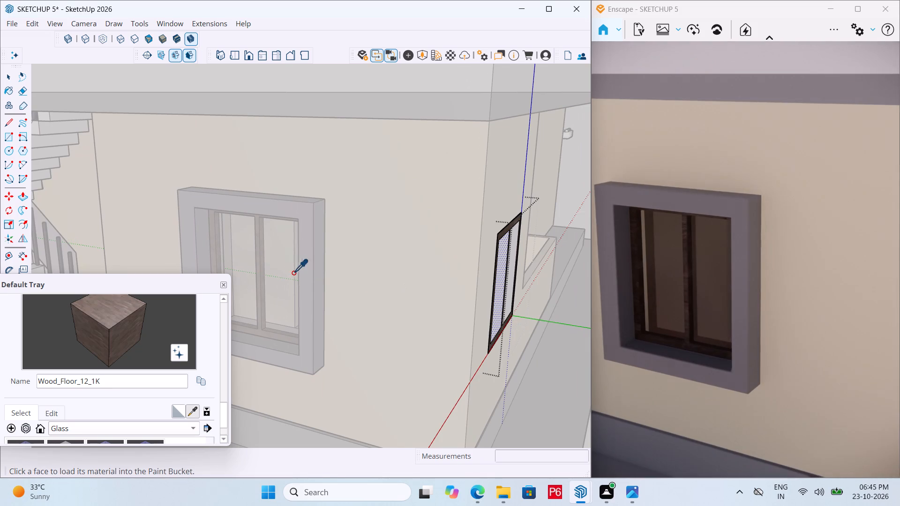
click(286, 259)
middle_drag(452, 263, 345, 267)
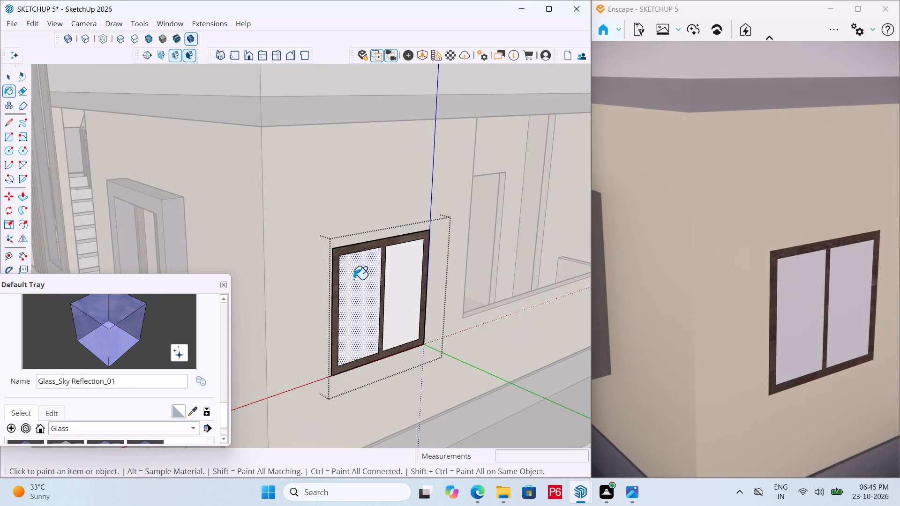
click(353, 279)
click(395, 273)
middle_drag(417, 218, 263, 169)
scroll(417, 218, down, 1)
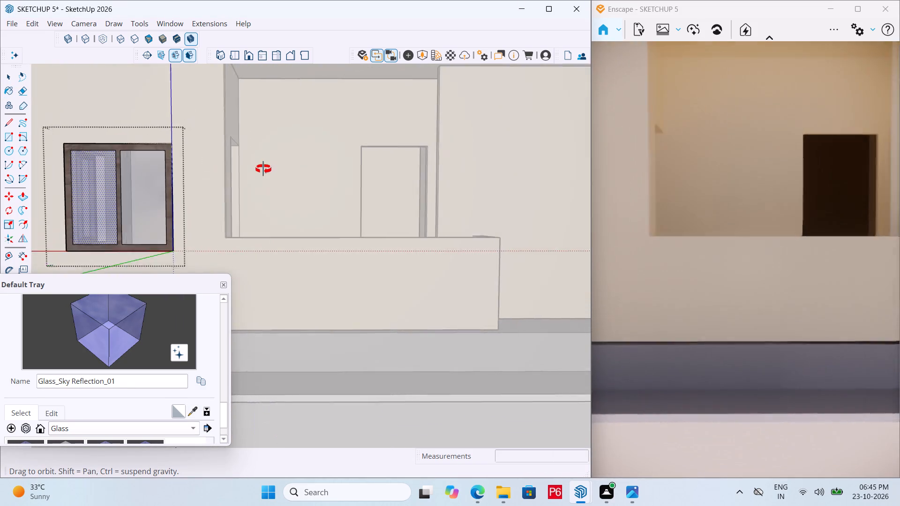
middle_drag(263, 169, 395, 211)
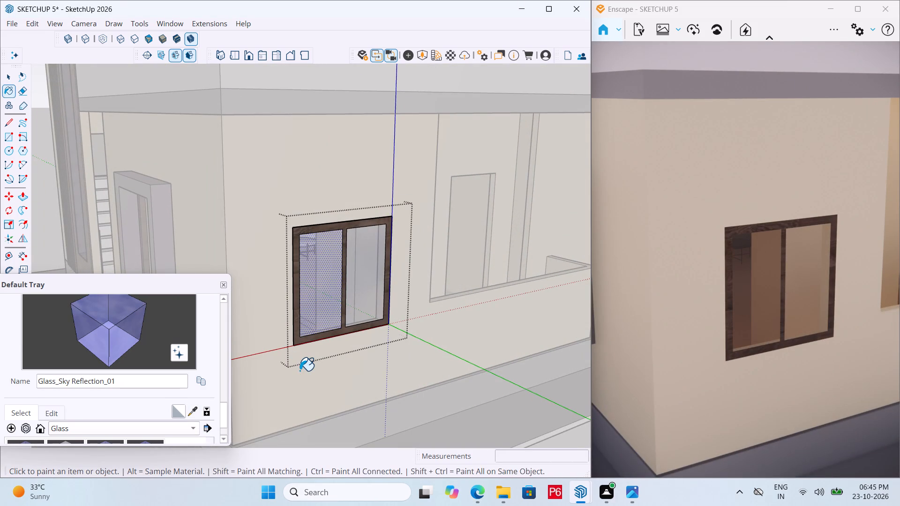
Extrude the side window's wood frame and mullion face outward by 6".
key(p)
click(298, 340)
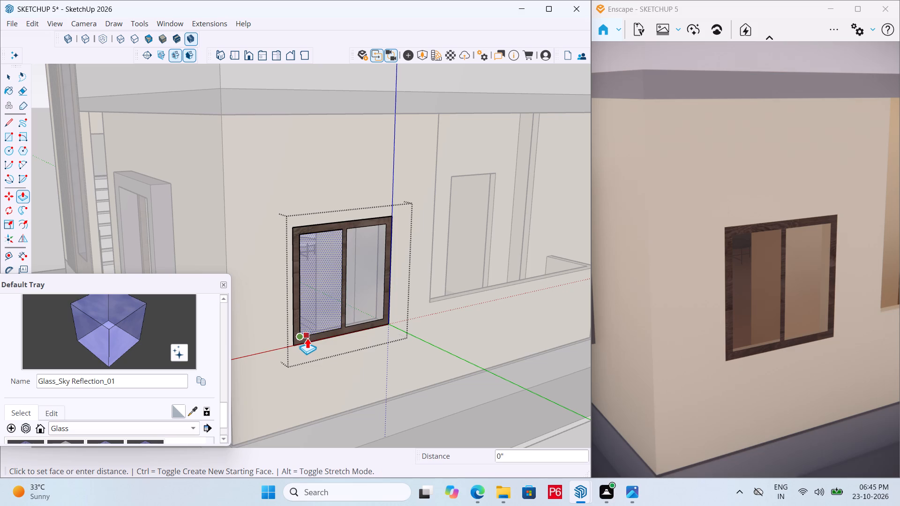
key(Escape)
scroll(313, 343, up, 5)
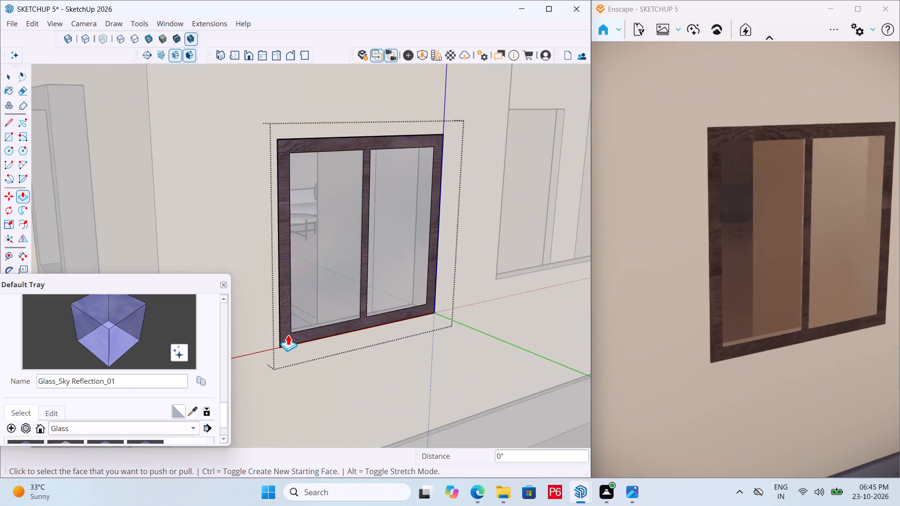
scroll(288, 335, up, 4)
click(289, 342)
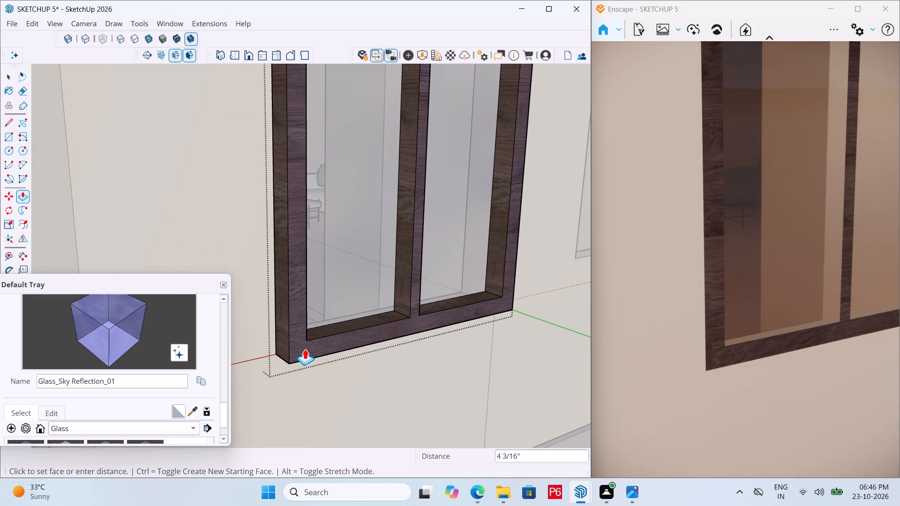
text(6")
key(Return)
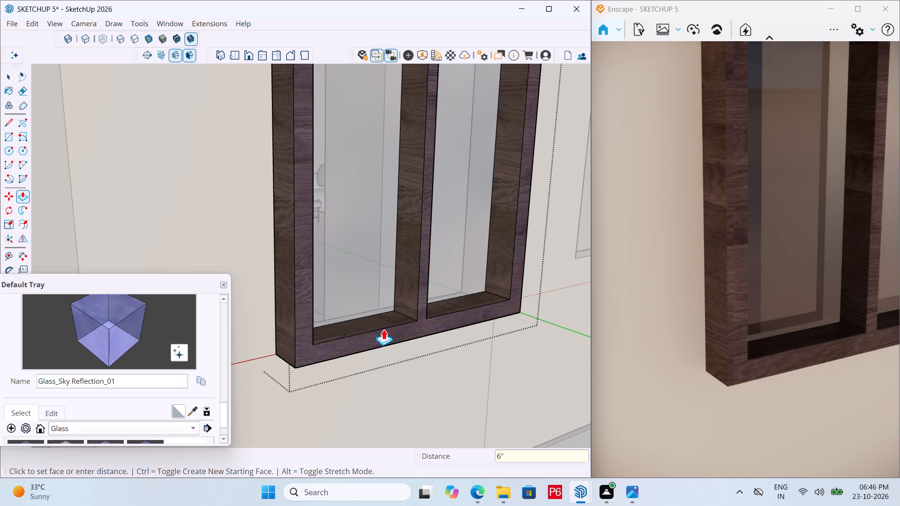
Move the whole side window group back into its opening so the frame's front sits flush with the outer wall face.
middle_drag(399, 308, 202, 333)
scroll(405, 255, down, 4)
key(space)
click(442, 346)
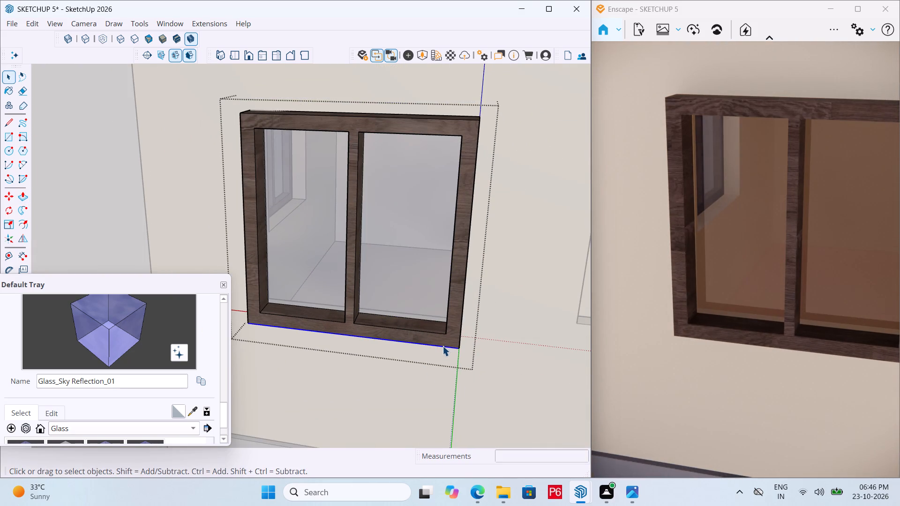
click(512, 299)
click(457, 334)
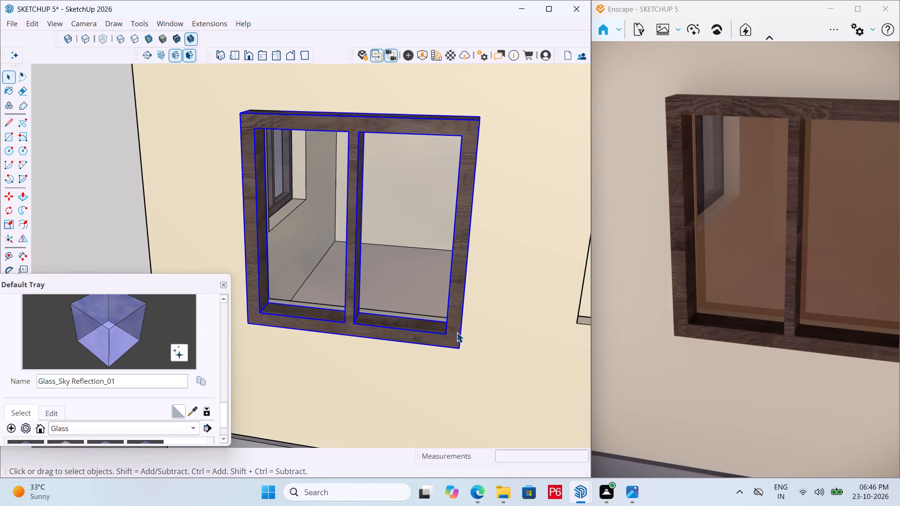
scroll(443, 359, up, 5)
middle_drag(412, 354, 397, 358)
key(comma)
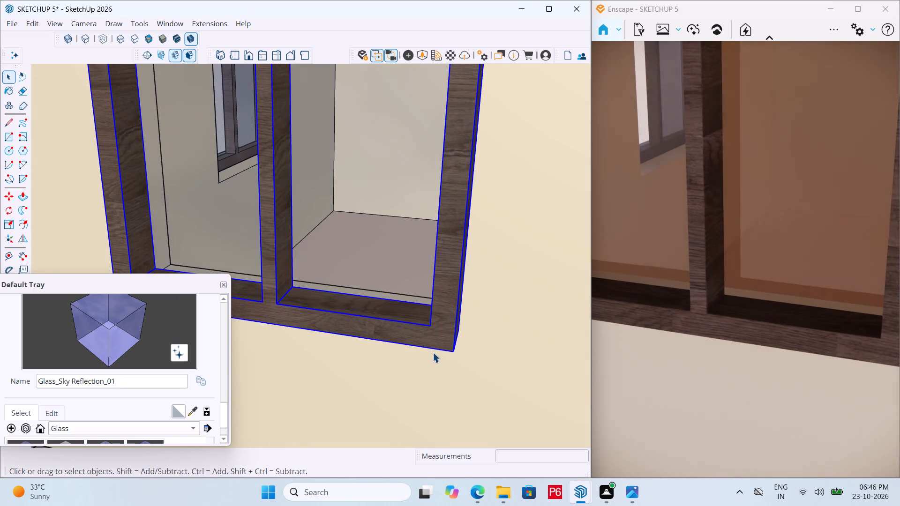
key(m)
click(455, 357)
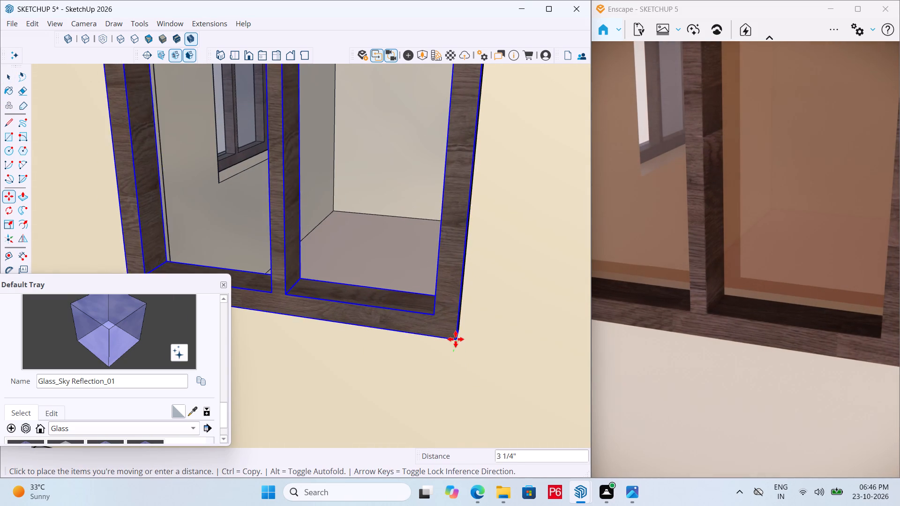
click(461, 333)
scroll(487, 315, down, 5)
middle_drag(349, 341, 465, 358)
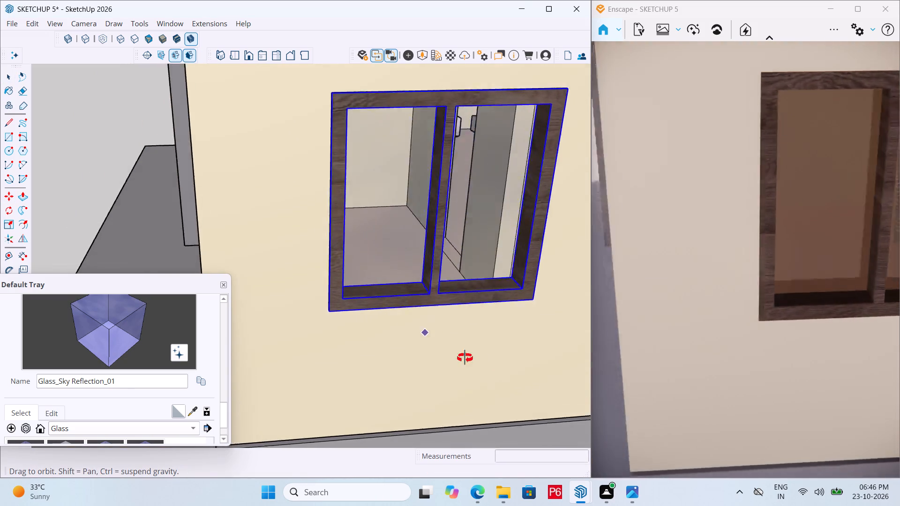
middle_drag(465, 358, 340, 365)
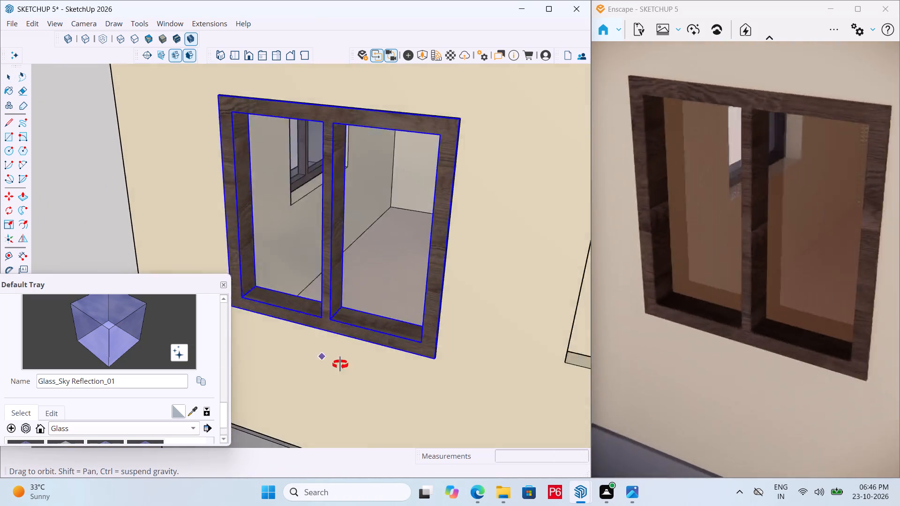
middle_drag(340, 365, 376, 365)
Open the side window group for editing and select its left glass pane.
key(space)
click(345, 279)
click(332, 217)
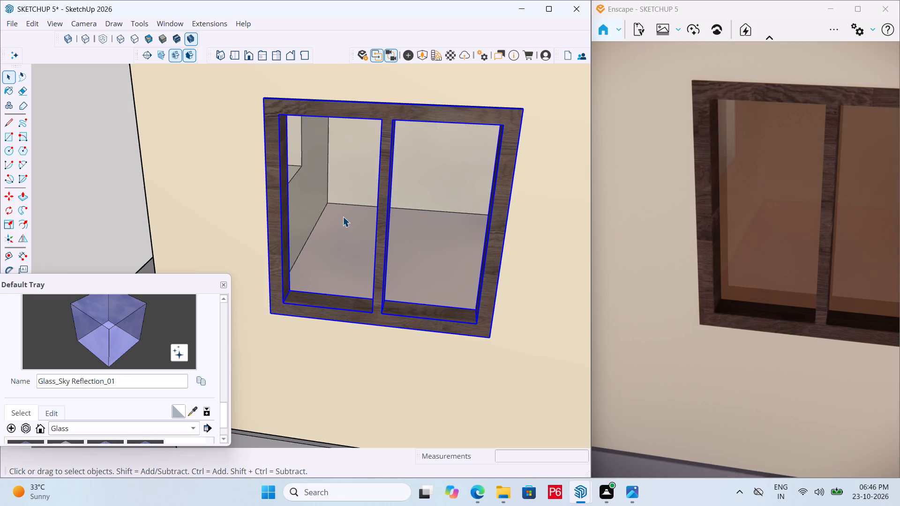
double_click(343, 217)
double_click(329, 231)
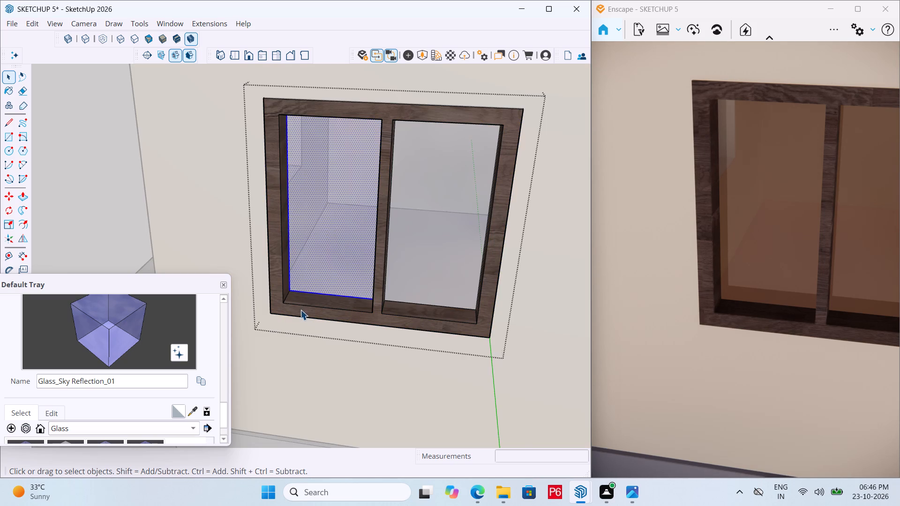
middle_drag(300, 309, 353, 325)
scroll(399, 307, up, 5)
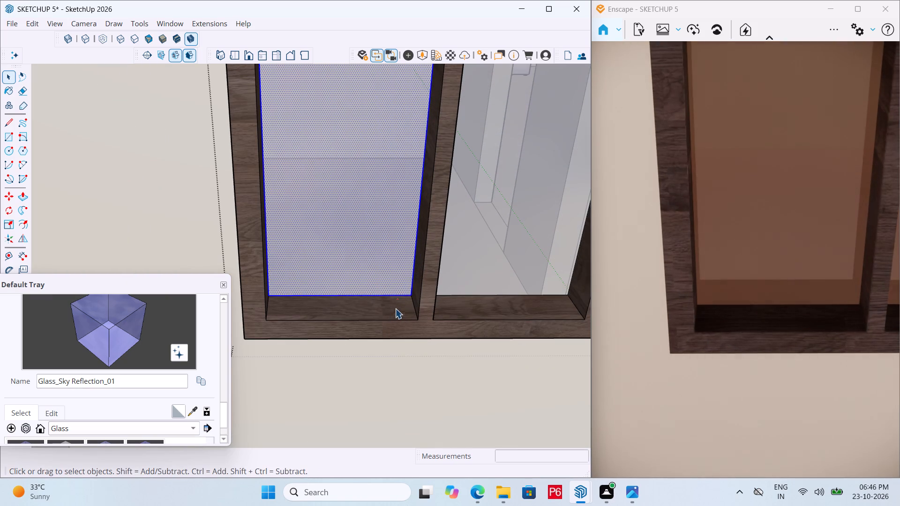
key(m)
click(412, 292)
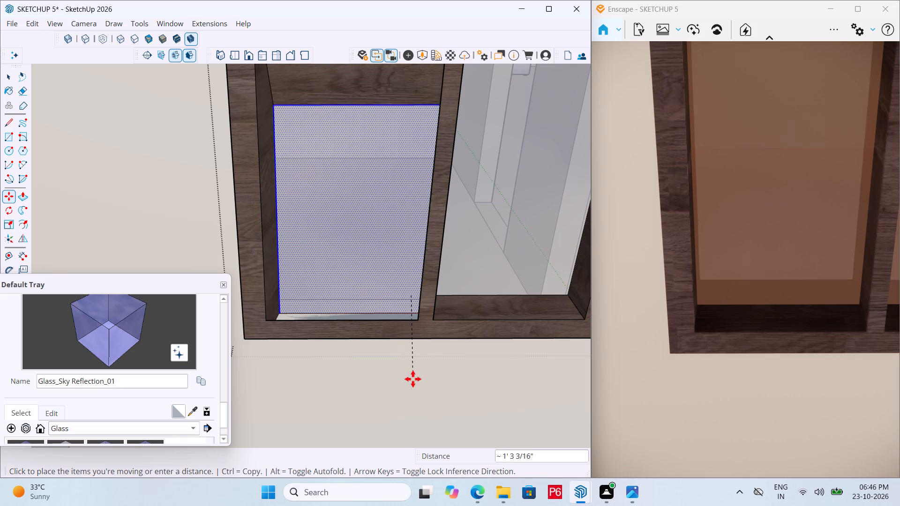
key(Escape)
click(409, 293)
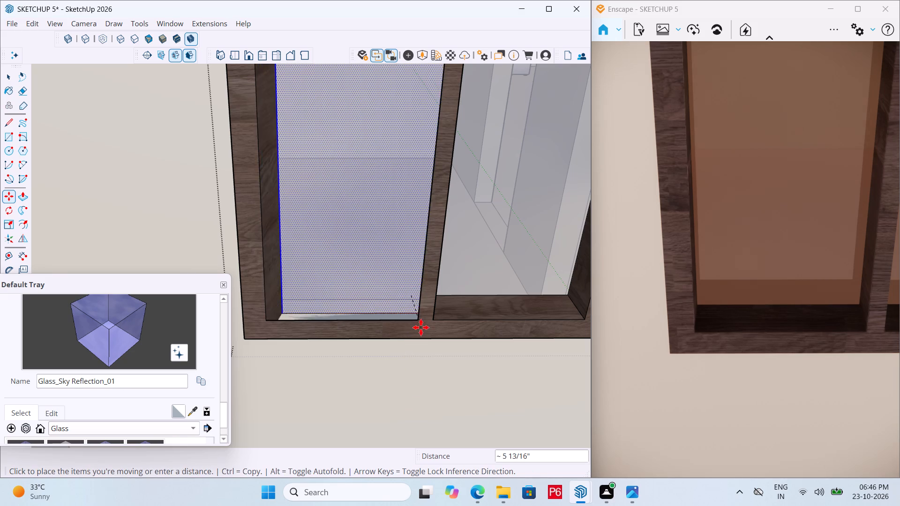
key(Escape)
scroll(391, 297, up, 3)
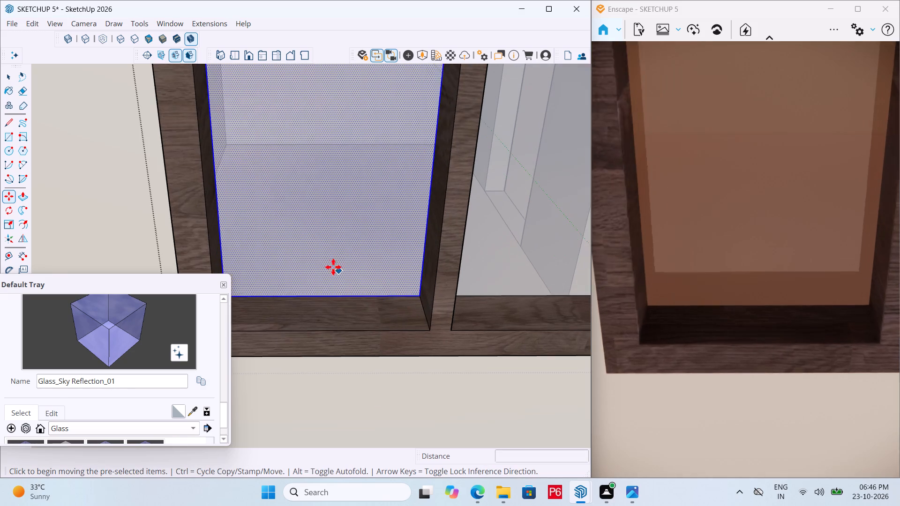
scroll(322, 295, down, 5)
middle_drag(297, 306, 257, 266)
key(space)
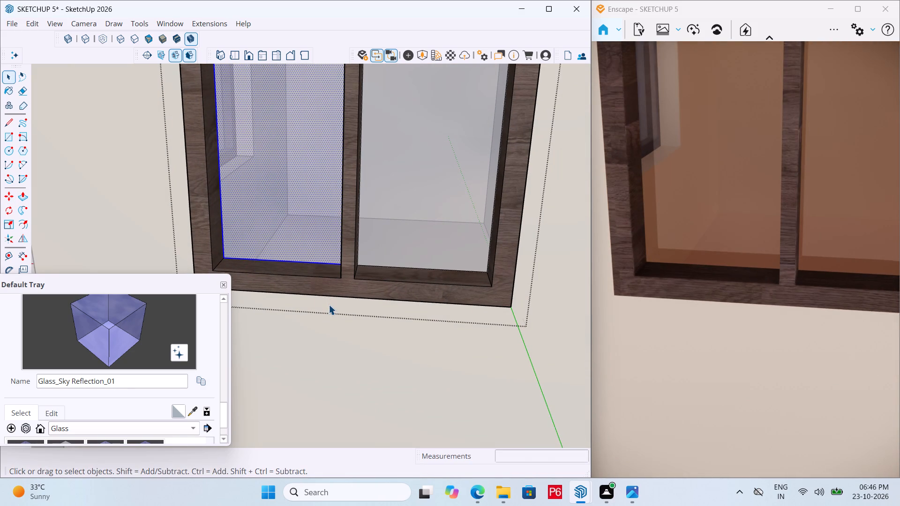
Delete both glass panes from inside the side window group.
click(322, 225)
click(322, 225)
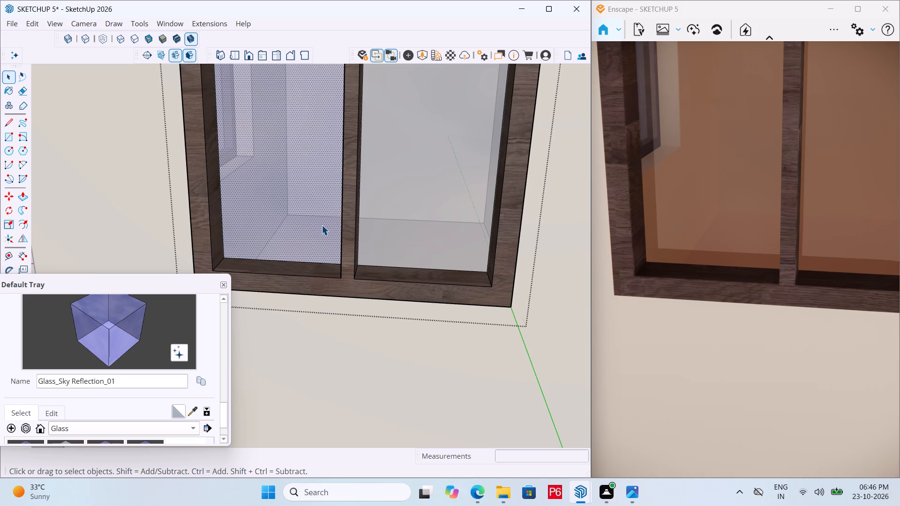
key(Delete)
click(378, 224)
key(Delete)
Draw a 3' 6" by 3' 6" rectangle between opposite inner back corners of the frame, spanning both openings behind the mullion.
middle_drag(426, 272, 357, 266)
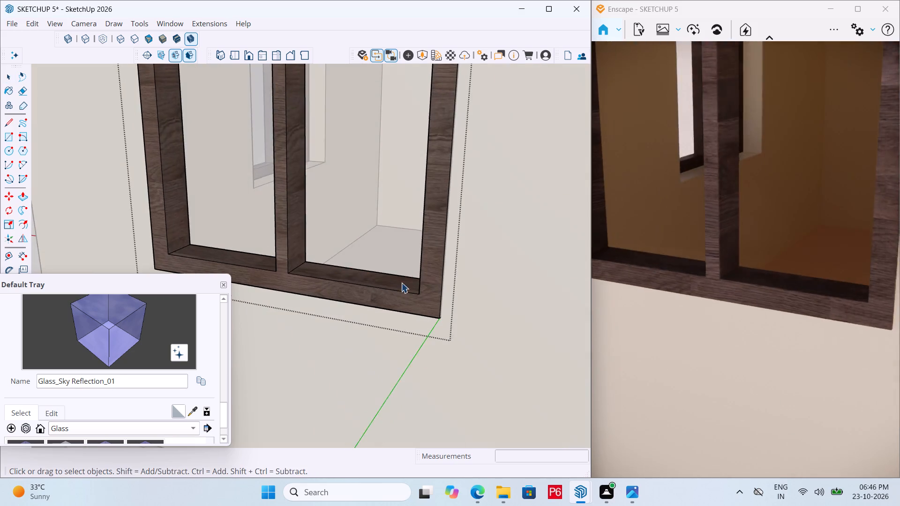
scroll(545, 356, down, 7)
middle_drag(334, 266, 321, 280)
middle_drag(322, 184, 314, 138)
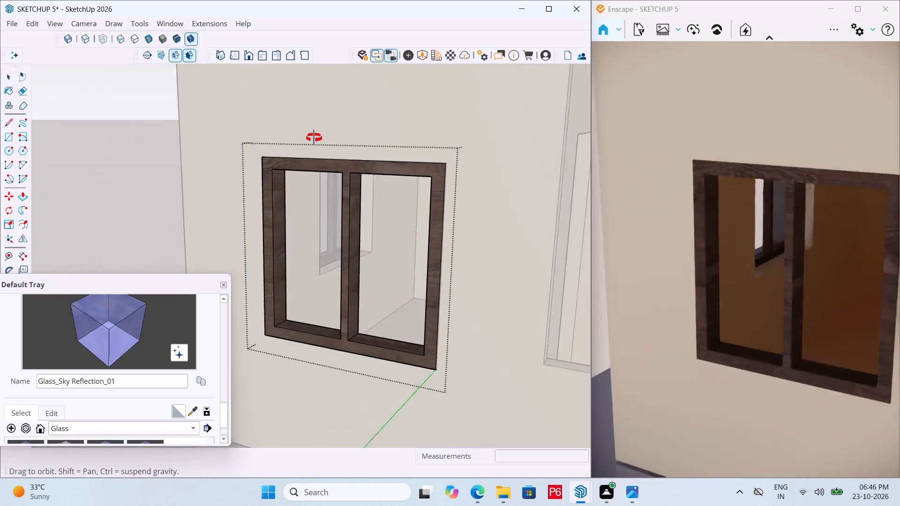
middle_drag(314, 138, 307, 110)
scroll(307, 148, up, 4)
middle_drag(285, 126, 283, 98)
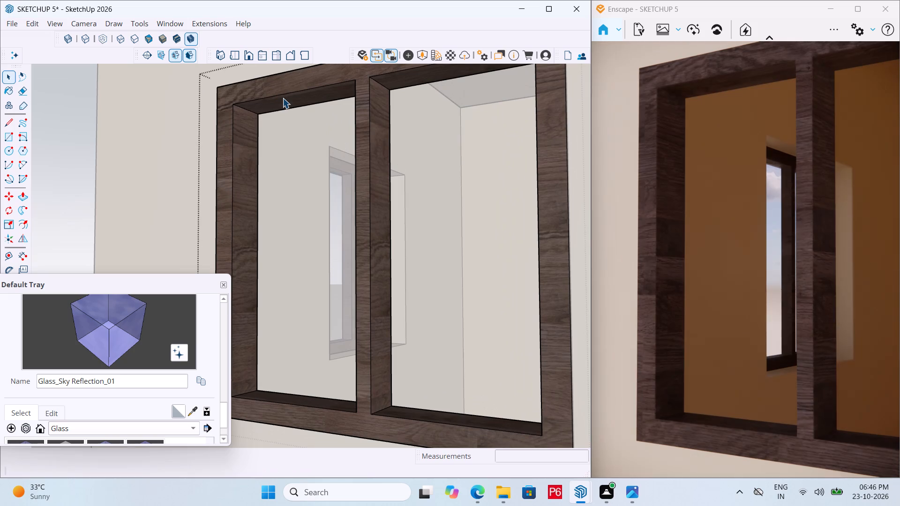
key(r)
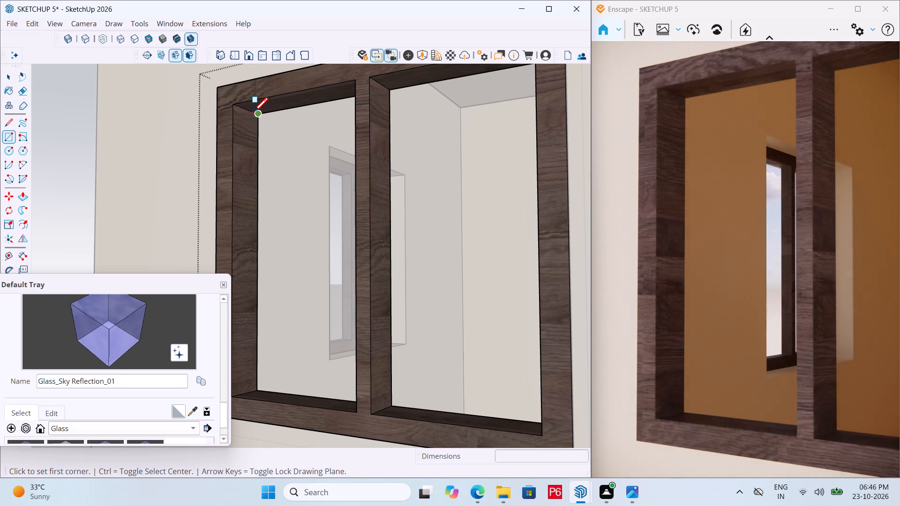
click(247, 113)
scroll(383, 262, down, 8)
middle_drag(322, 252, 402, 294)
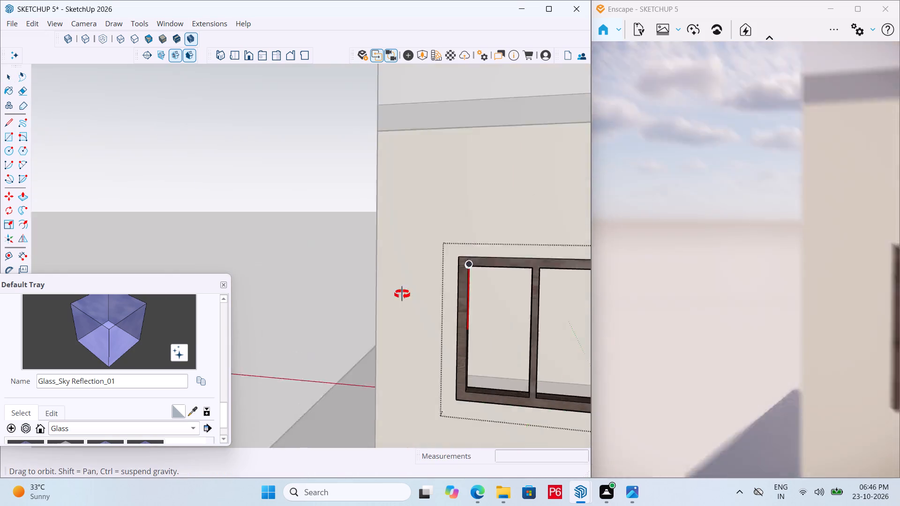
middle_drag(402, 294, 465, 319)
scroll(284, 250, down, 6)
scroll(371, 265, down, 6)
scroll(519, 349, up, 9)
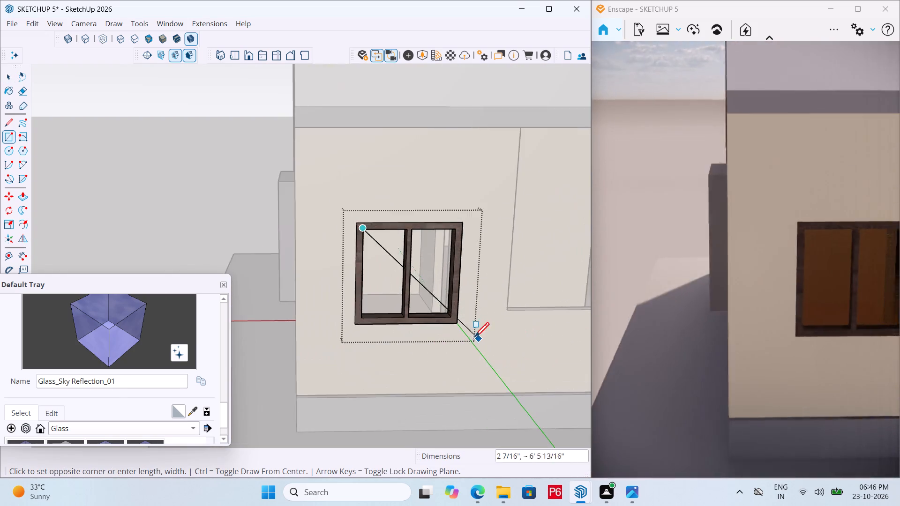
scroll(475, 338, up, 3)
middle_drag(451, 328, 515, 371)
scroll(418, 292, up, 9)
middle_click(419, 290)
scroll(330, 313, down, 6)
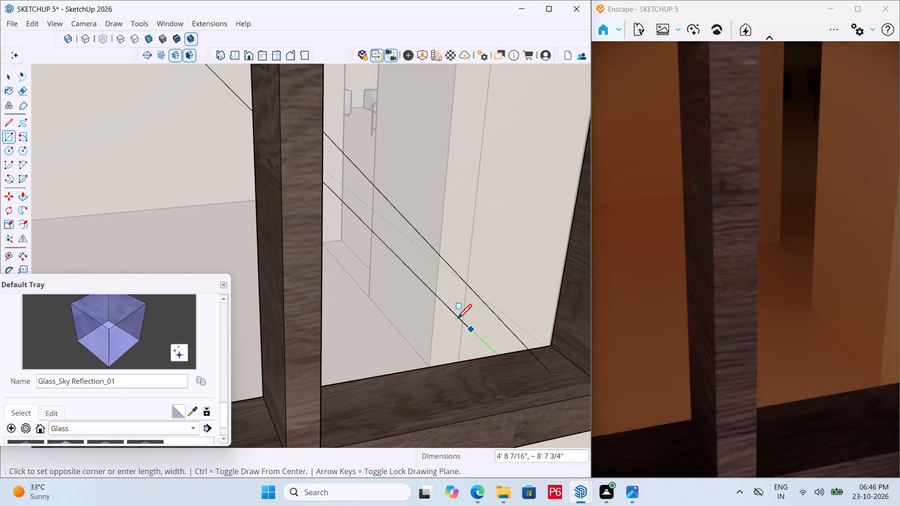
scroll(349, 303, down, 5)
scroll(470, 330, up, 4)
click(436, 335)
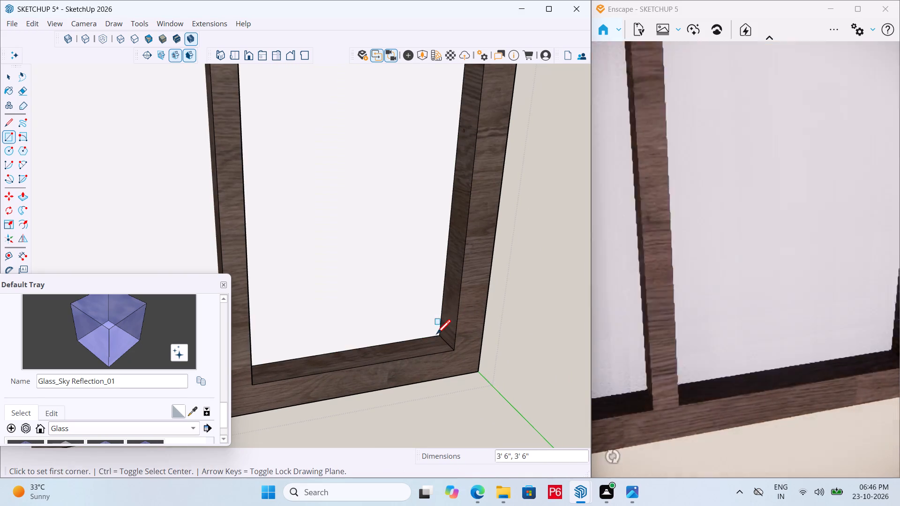
Paint the new pane face behind the mullion with the Glass_Sky Reflection_01 material.
scroll(462, 326, down, 8)
middle_drag(404, 311, 335, 254)
key(space)
click(347, 197)
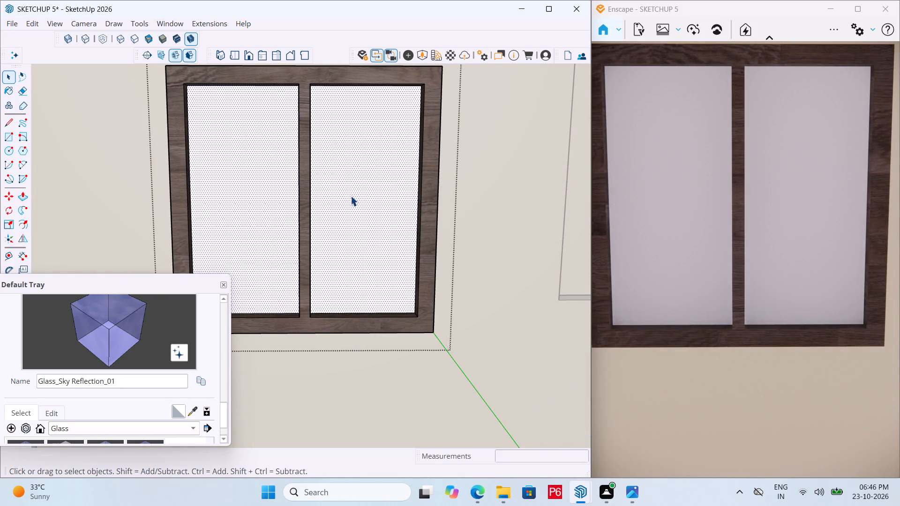
scroll(418, 249, down, 6)
middle_drag(351, 280, 250, 270)
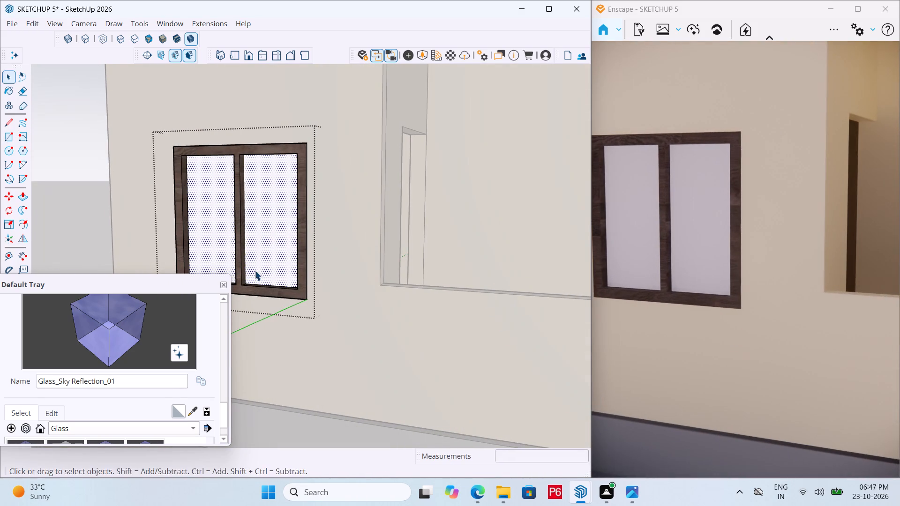
key(g)
click(531, 68)
key(b)
click(269, 221)
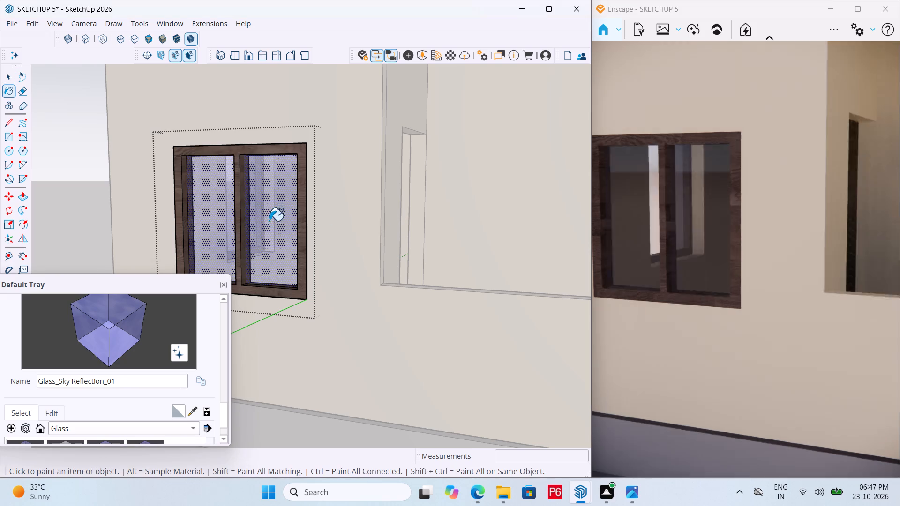
middle_drag(244, 237, 314, 262)
key(space)
Close the side window group and save the model.
scroll(368, 207, down, 5)
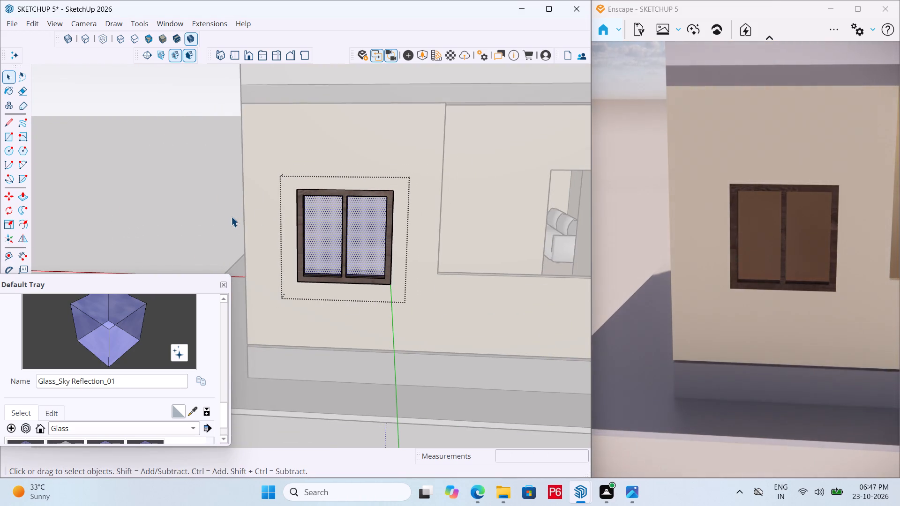
double_click(231, 216)
key(ctrl+s)
key(ctrl+s)
key(ctrl+s)
key(ctrl+s)
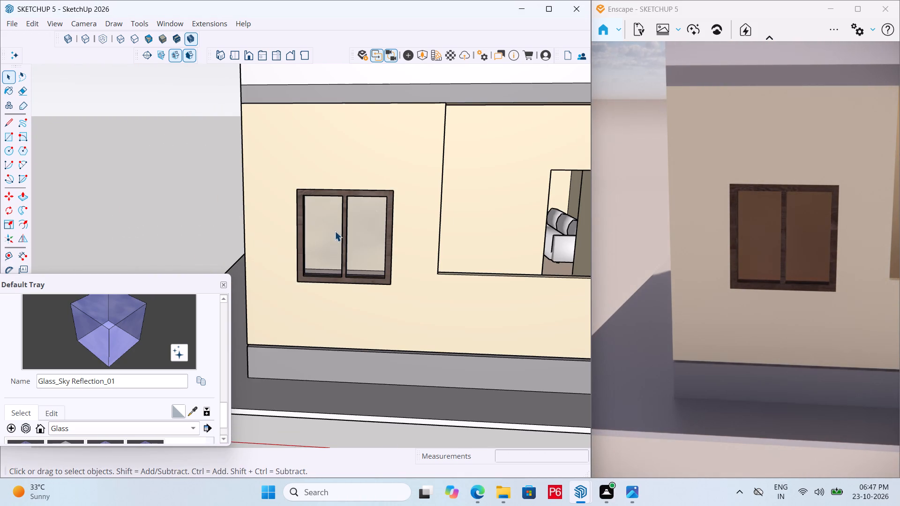
Draw a rectangle over the side window from corner to opposite corner of its outer frame and group it.
middle_drag(335, 231, 327, 221)
key(r)
scroll(287, 165, up, 4)
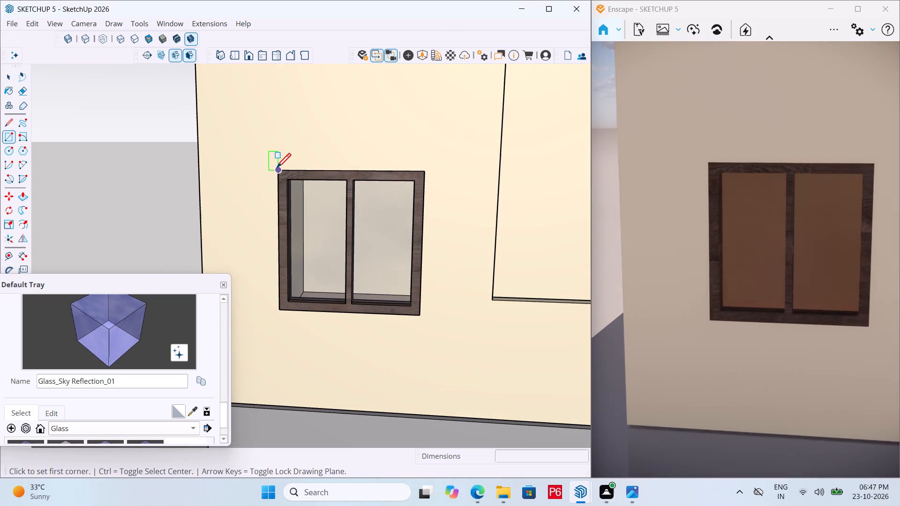
click(277, 167)
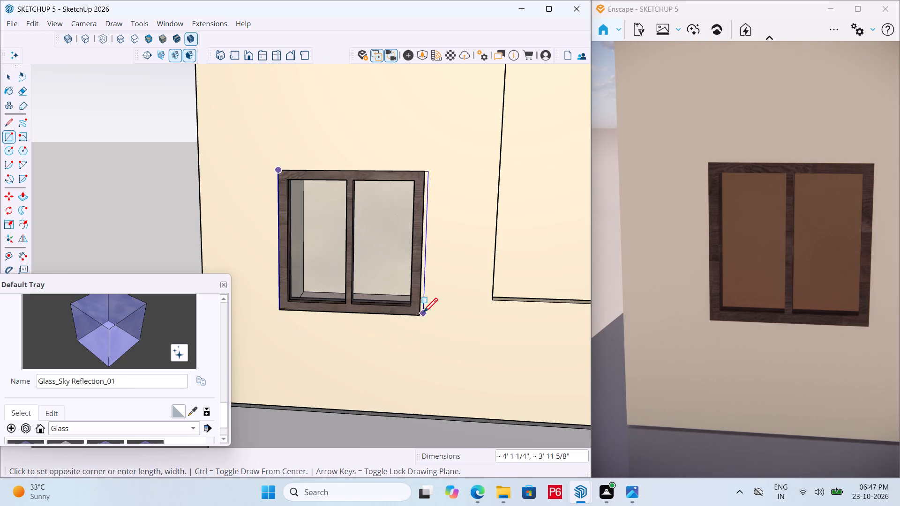
click(419, 316)
key(space)
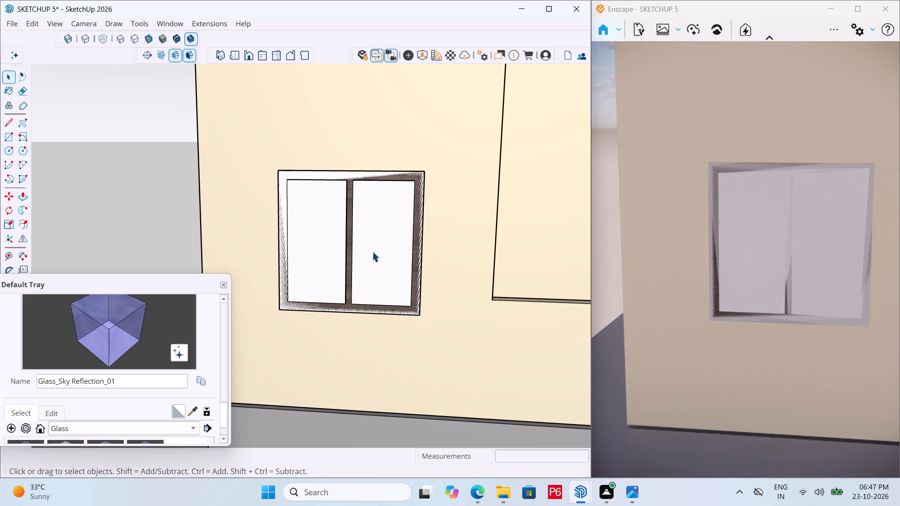
double_click(361, 233)
right_click(361, 233)
click(412, 345)
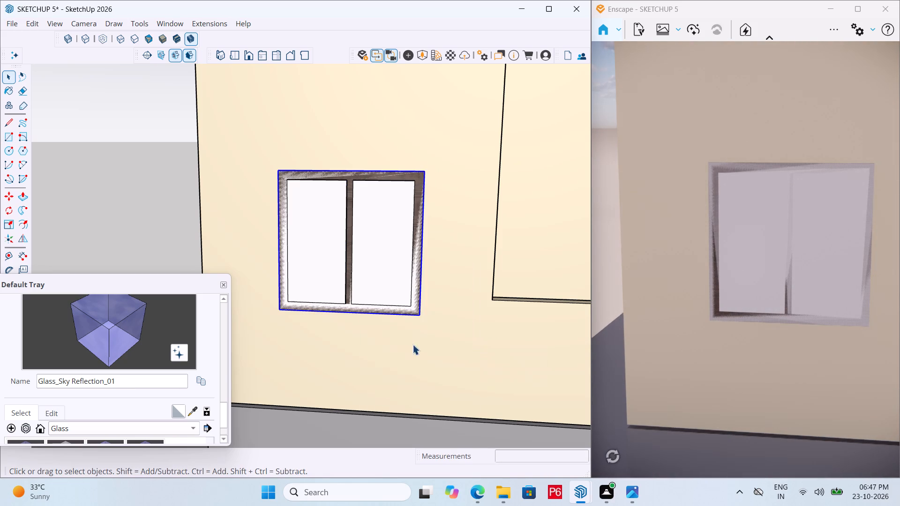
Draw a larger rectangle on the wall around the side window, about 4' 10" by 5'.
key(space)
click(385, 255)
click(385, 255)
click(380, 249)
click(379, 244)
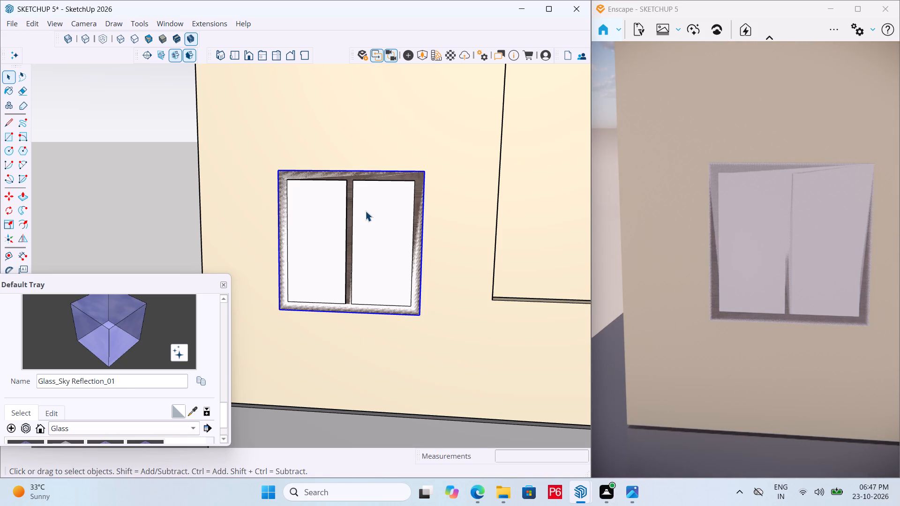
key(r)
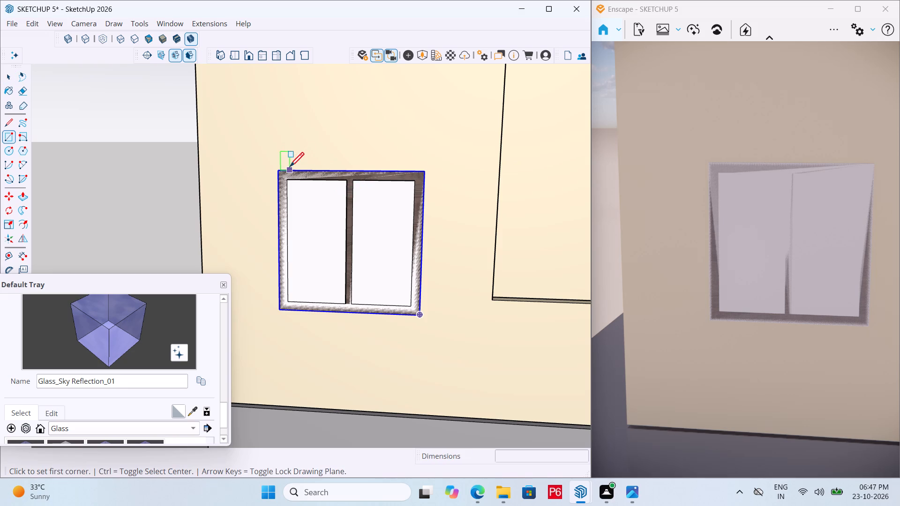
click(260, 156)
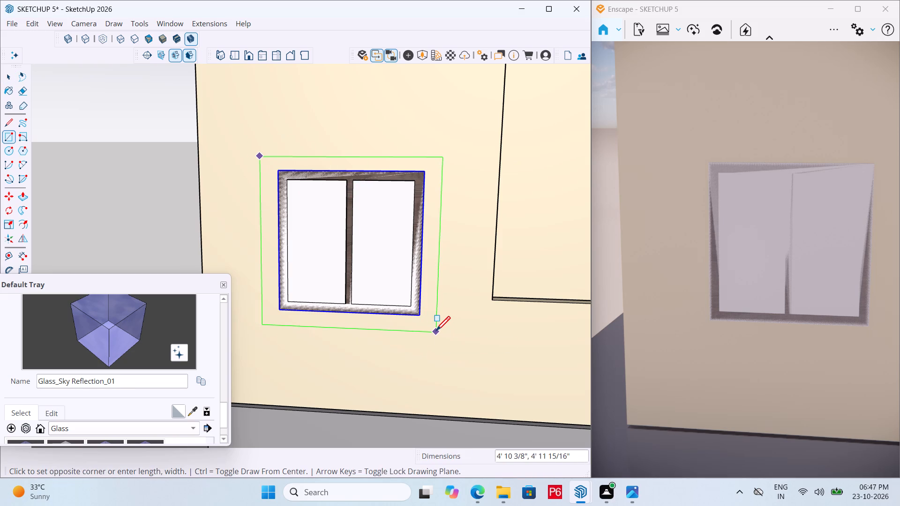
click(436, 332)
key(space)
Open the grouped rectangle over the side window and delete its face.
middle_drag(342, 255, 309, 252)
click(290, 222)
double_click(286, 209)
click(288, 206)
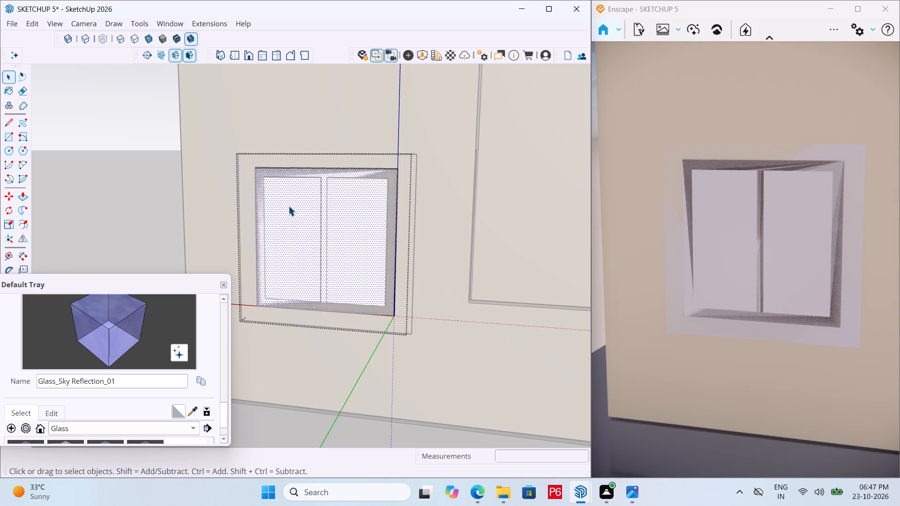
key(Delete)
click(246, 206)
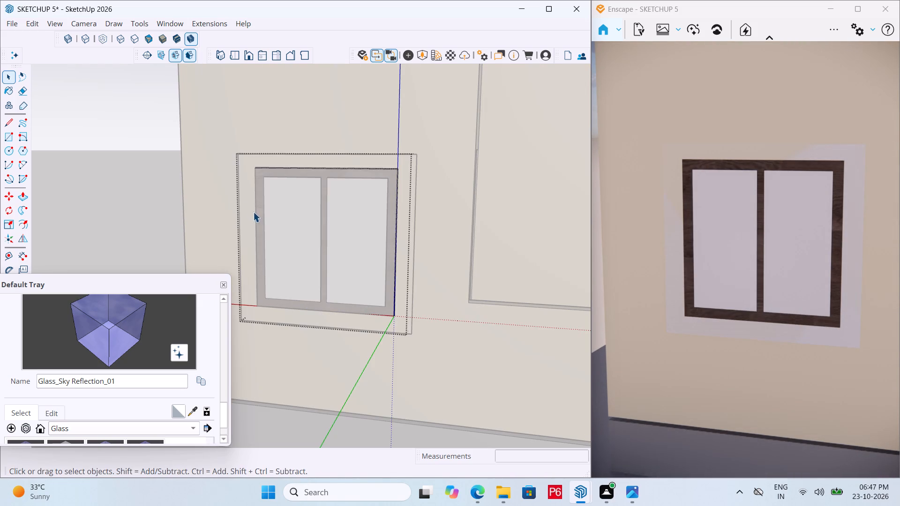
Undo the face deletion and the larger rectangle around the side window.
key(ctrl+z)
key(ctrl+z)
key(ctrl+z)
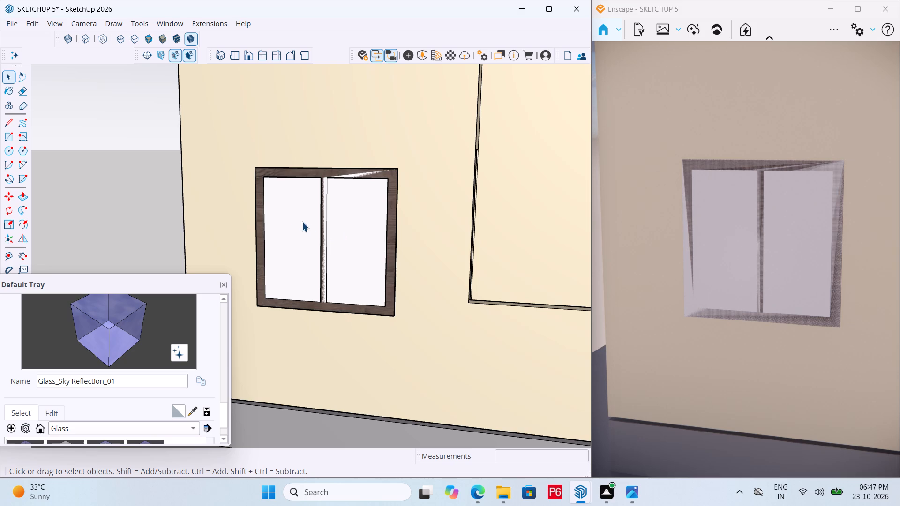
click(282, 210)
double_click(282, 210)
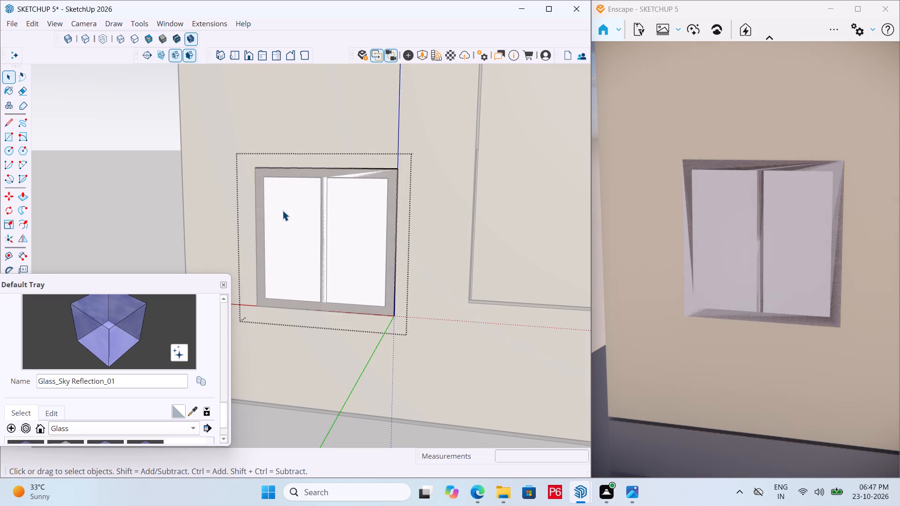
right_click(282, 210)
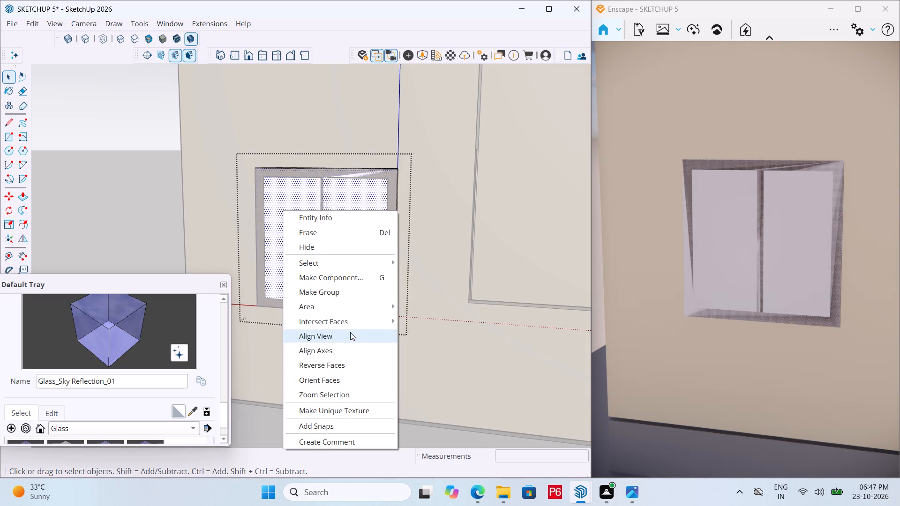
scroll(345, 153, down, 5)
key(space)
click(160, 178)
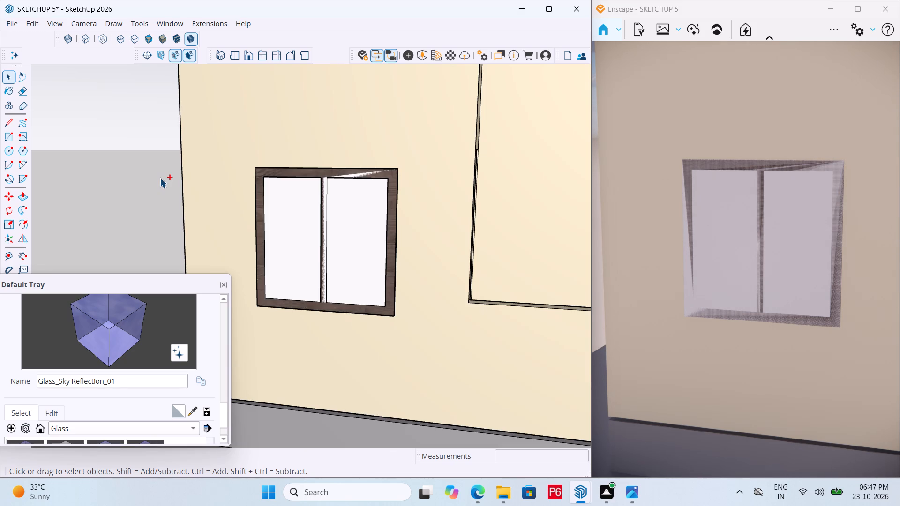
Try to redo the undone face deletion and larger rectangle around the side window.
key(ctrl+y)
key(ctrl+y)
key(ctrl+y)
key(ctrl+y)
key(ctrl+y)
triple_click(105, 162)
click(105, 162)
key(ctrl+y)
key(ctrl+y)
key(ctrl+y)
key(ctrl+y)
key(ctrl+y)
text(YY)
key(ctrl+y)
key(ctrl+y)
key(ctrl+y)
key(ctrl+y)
Open the grouped rectangle covering the side window, delete its face and leave the group.
key(space)
scroll(212, 182, down, 3)
scroll(369, 193, down, 5)
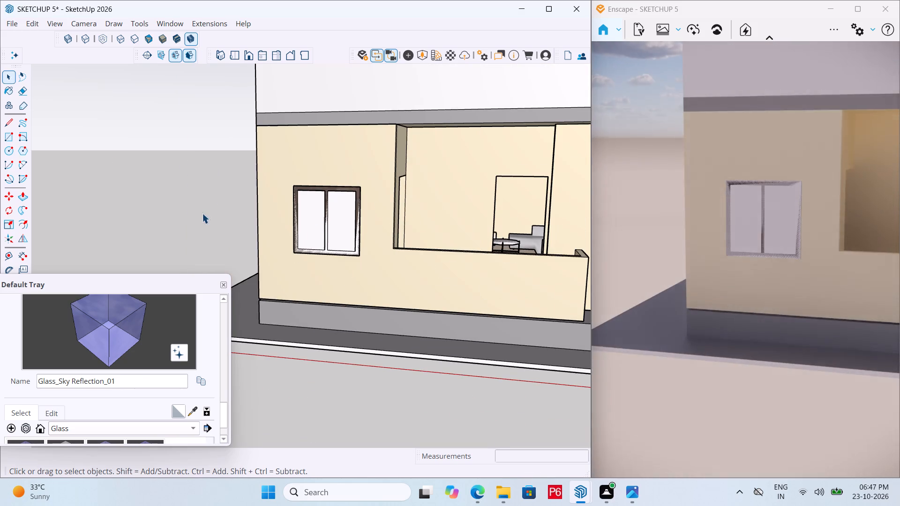
scroll(206, 211, down, 1)
middle_drag(206, 211, 292, 244)
scroll(426, 259, up, 4)
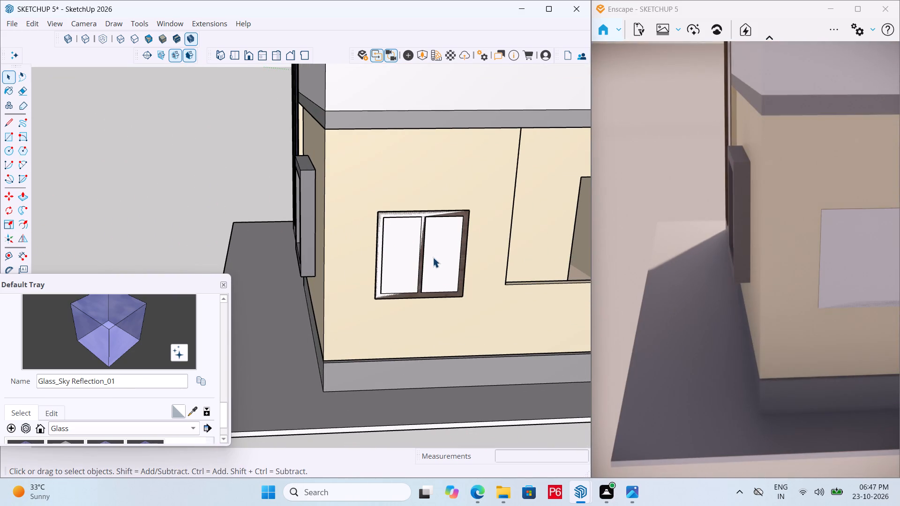
key(Delete)
click(445, 262)
double_click(441, 244)
click(438, 233)
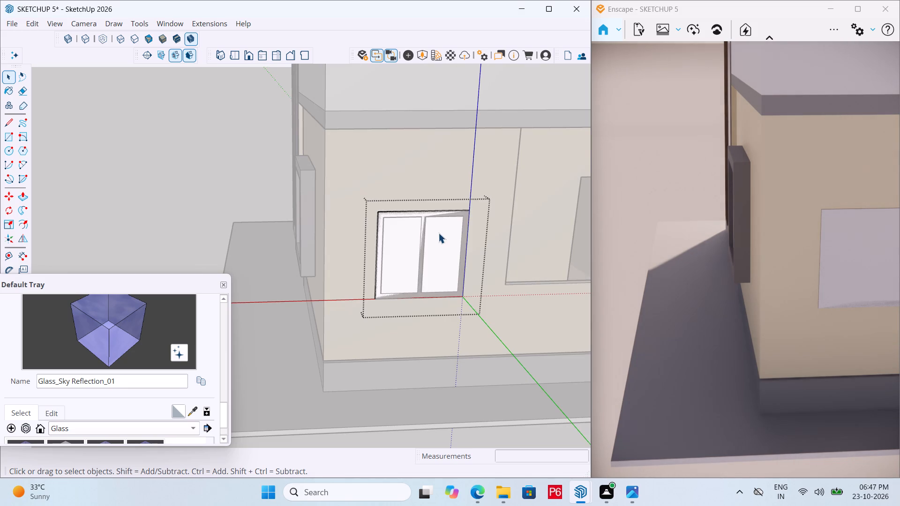
key(Delete)
middle_drag(420, 246, 366, 244)
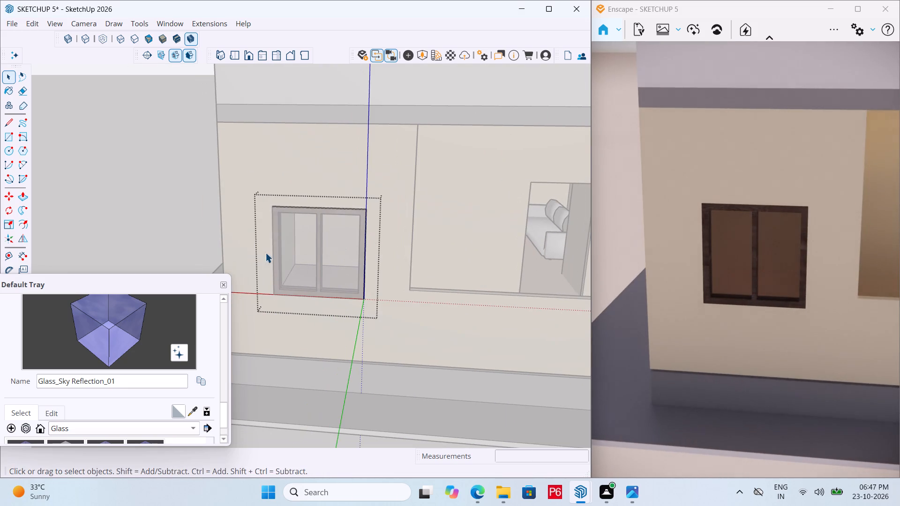
click(167, 191)
Draw a new rectangle over the side window between opposite outer frame corners, about 4' by 4', and group it.
scroll(293, 238, up, 4)
middle_drag(314, 227, 294, 216)
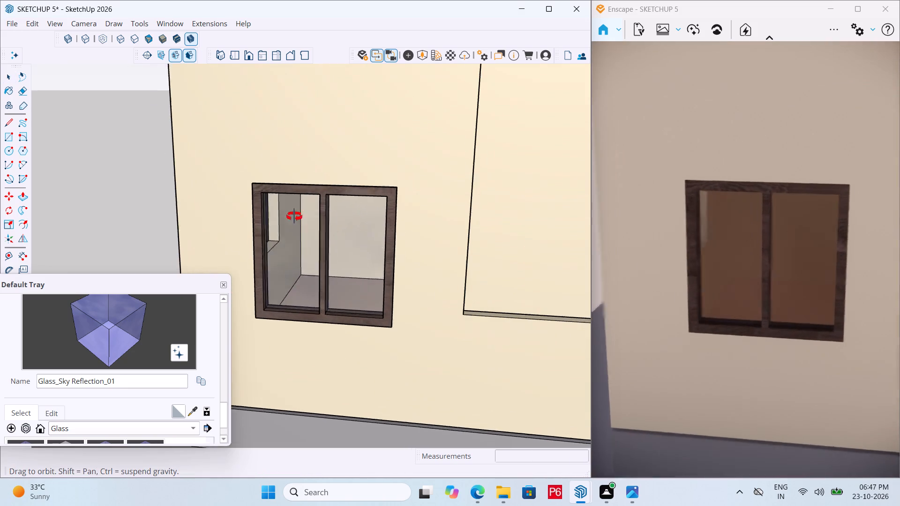
middle_drag(294, 216, 297, 222)
key(r)
click(246, 181)
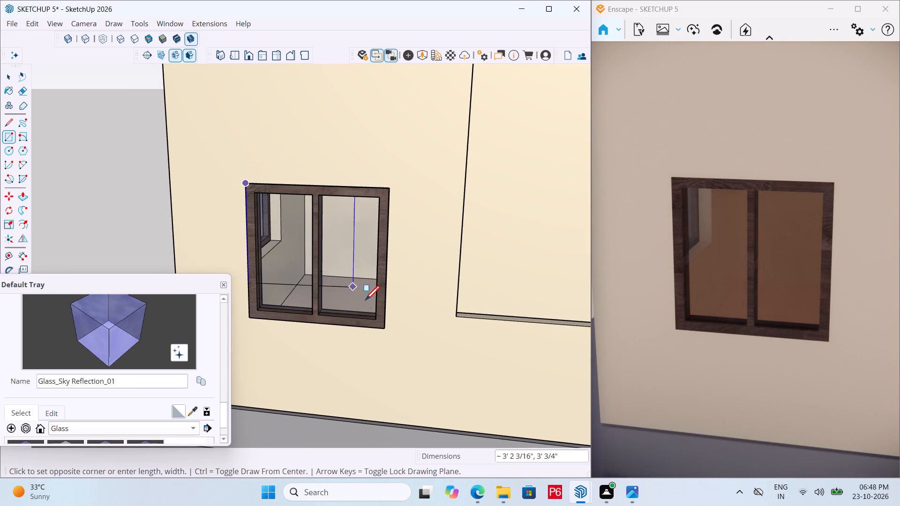
click(385, 331)
key(space)
double_click(283, 231)
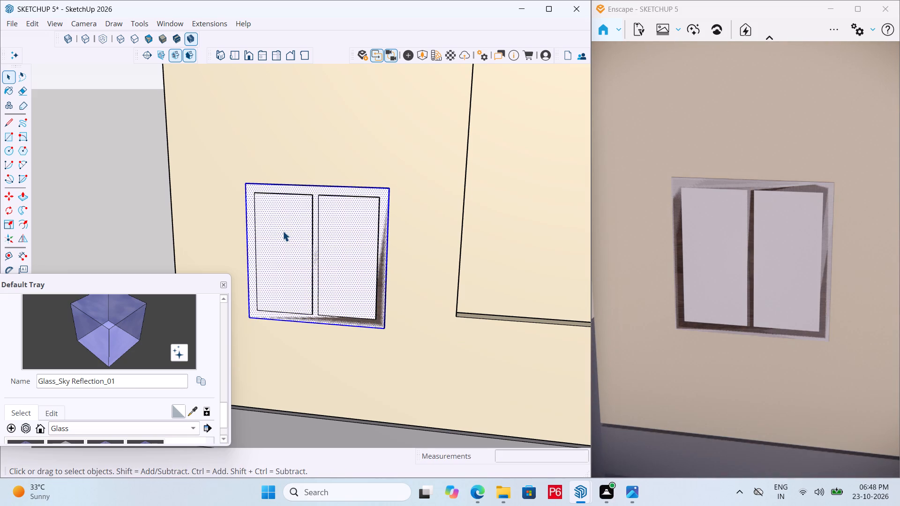
right_click(283, 231)
click(340, 339)
Open the new group and scale its face outward on all four sides, about 1.15 at the top and 1.11 at the bottom.
click(262, 242)
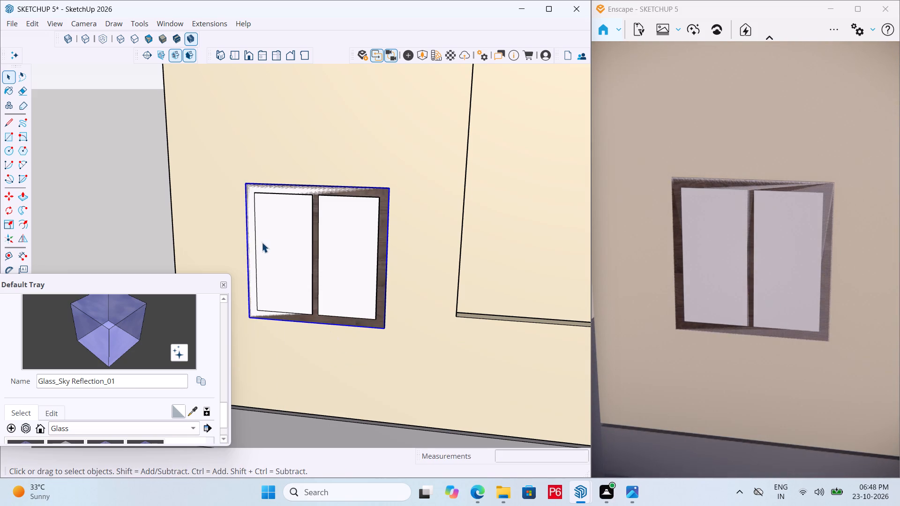
double_click(277, 223)
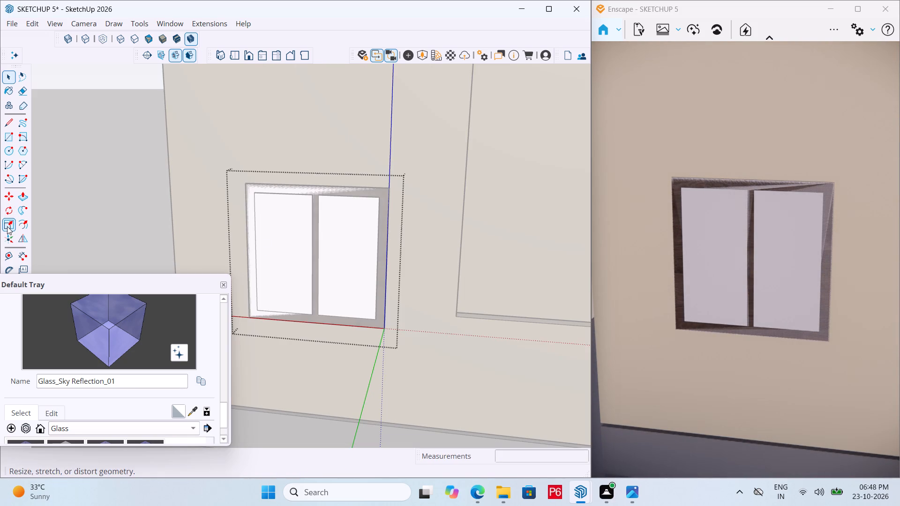
click(7, 226)
click(276, 221)
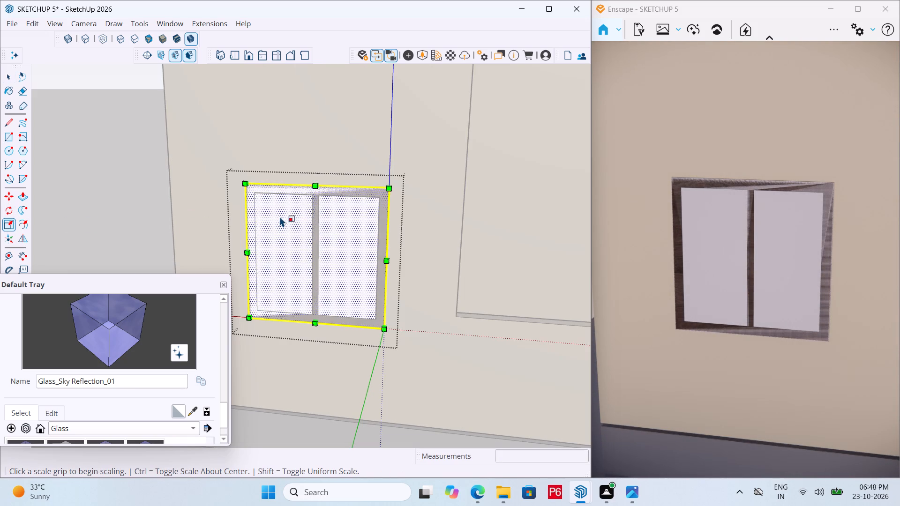
click(317, 186)
double_click(322, 164)
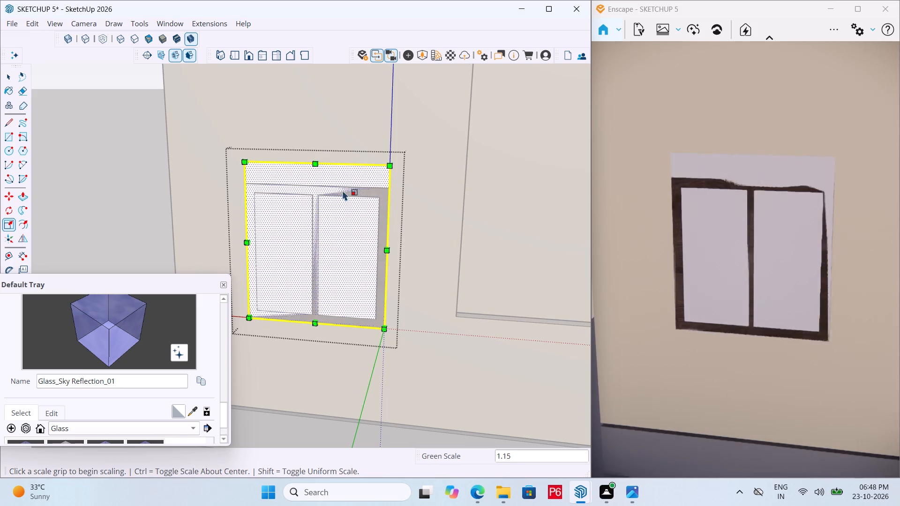
click(389, 248)
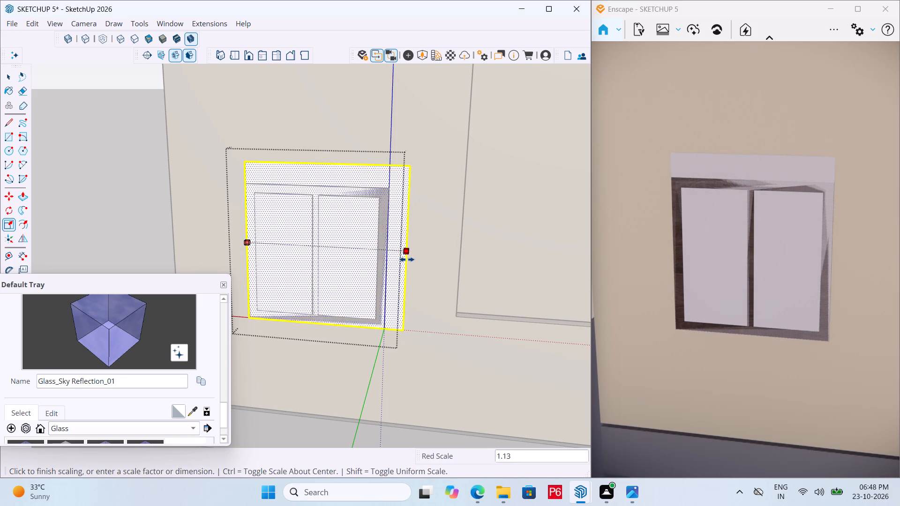
click(409, 260)
click(323, 325)
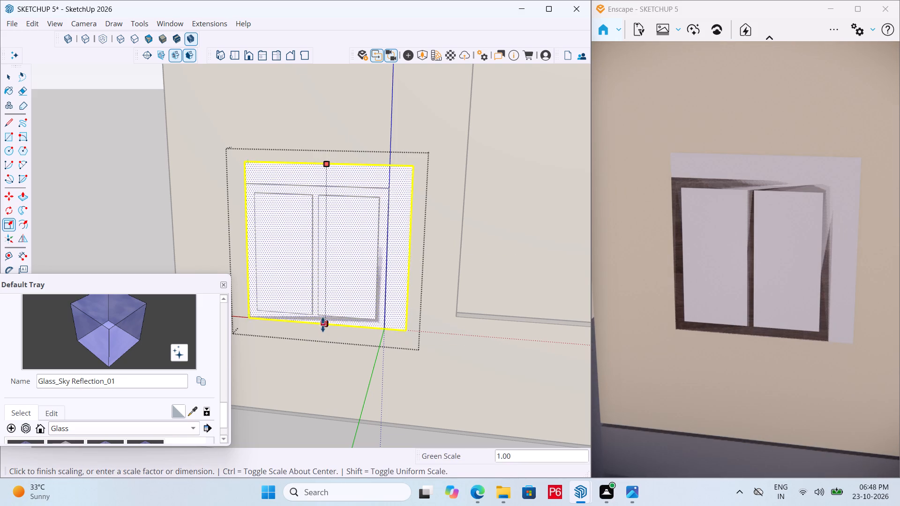
click(322, 341)
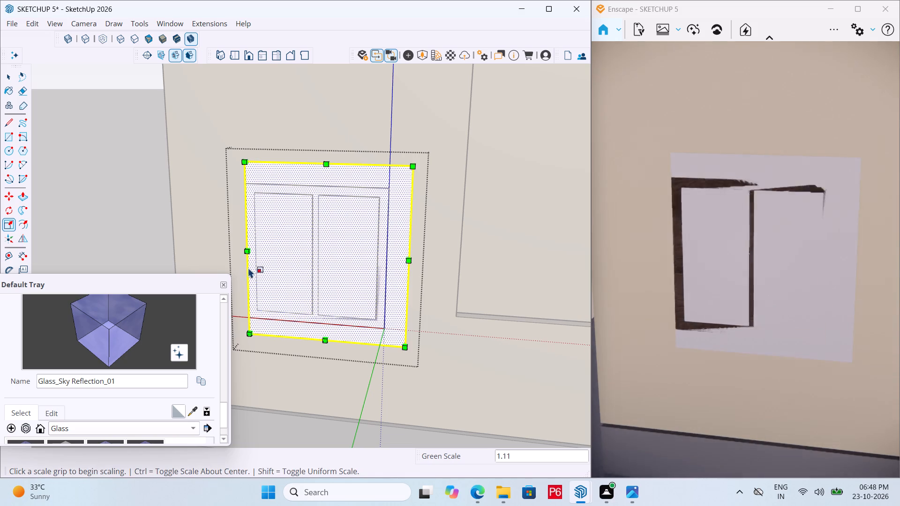
click(244, 249)
click(224, 249)
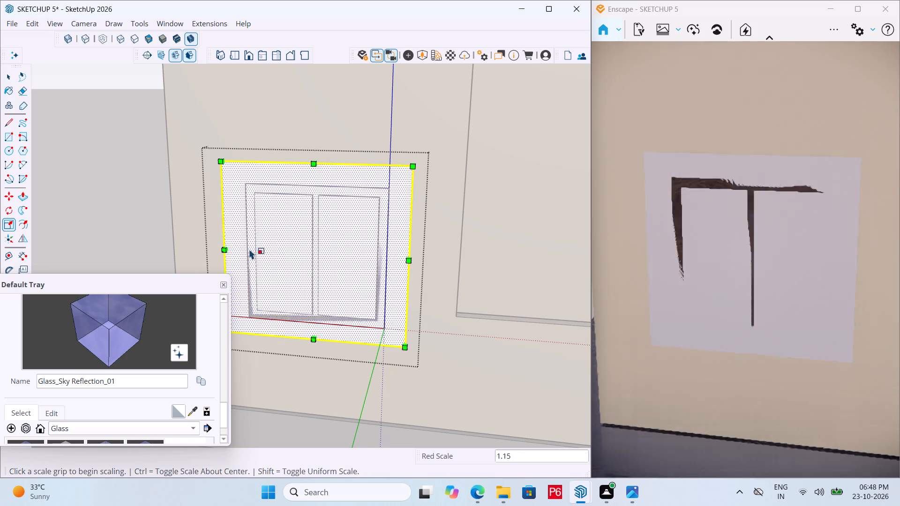
Draw a 4' by 4' rectangle along the window frame inside the enlarged face and delete the inner face.
middle_drag(322, 262, 318, 244)
key(r)
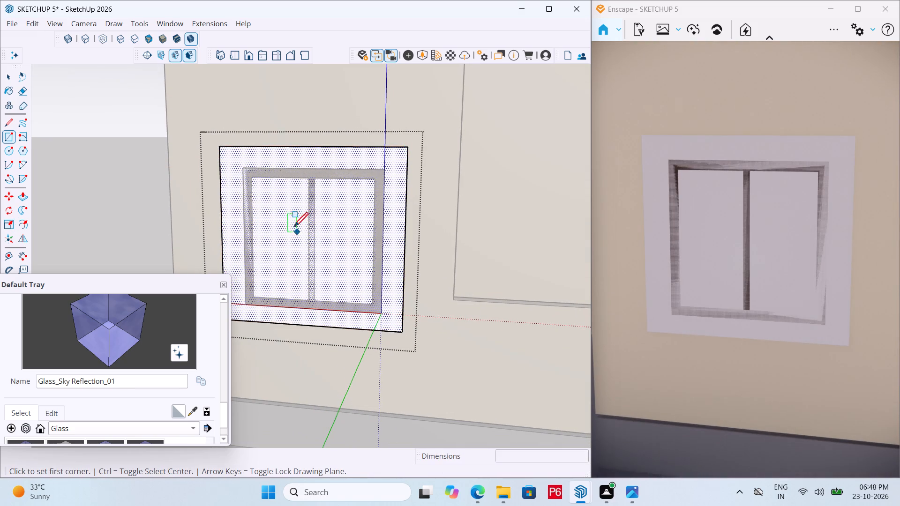
click(247, 168)
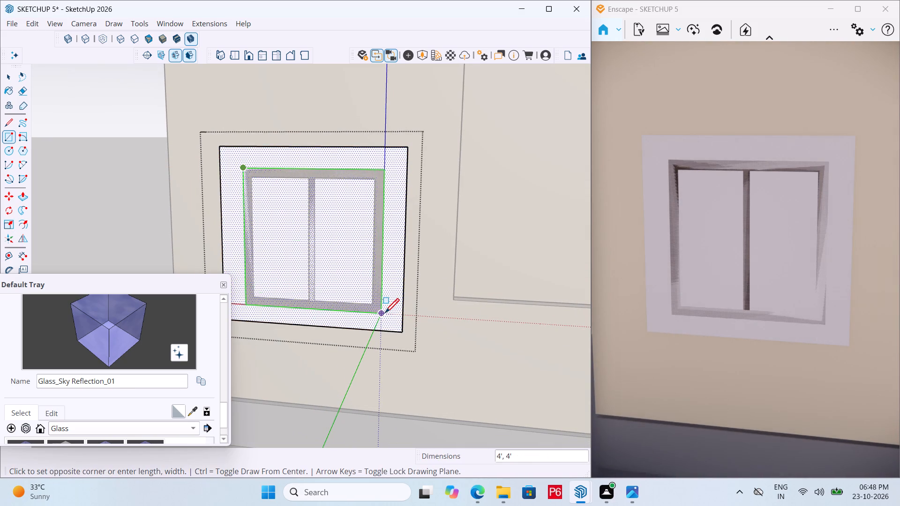
click(385, 314)
key(space)
click(345, 249)
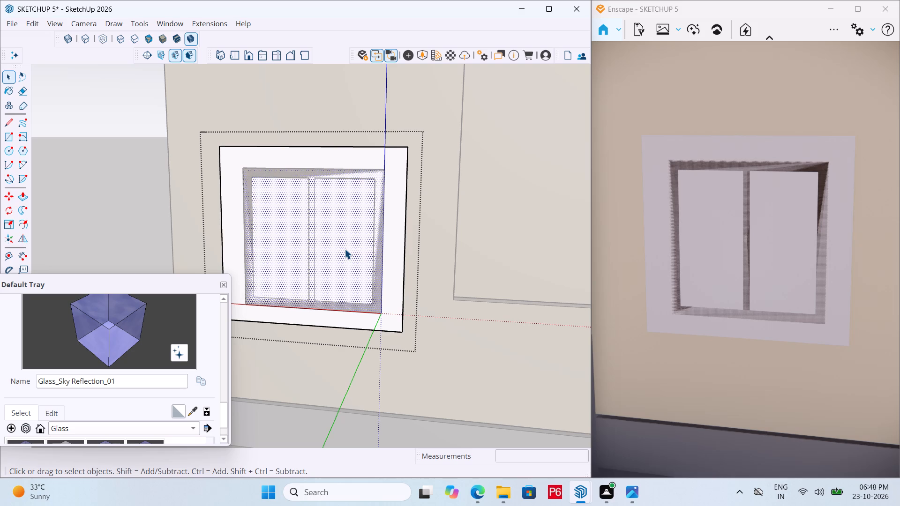
key(Delete)
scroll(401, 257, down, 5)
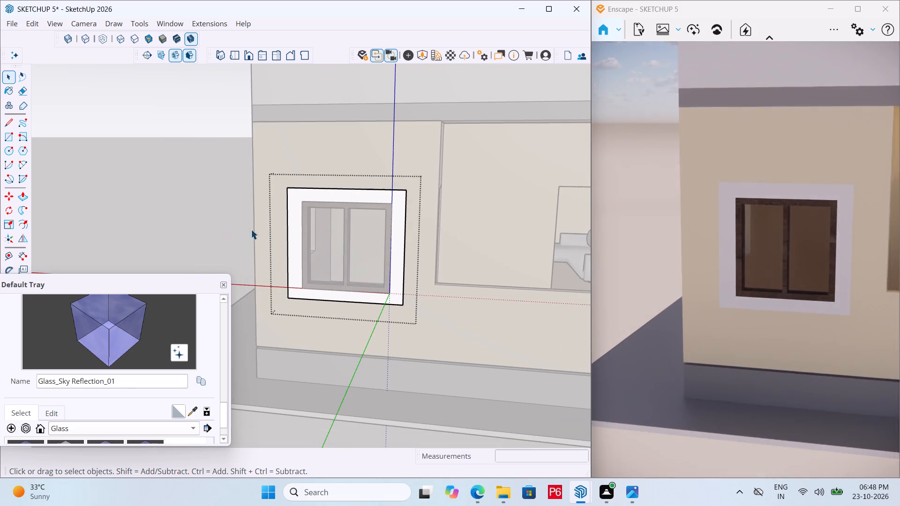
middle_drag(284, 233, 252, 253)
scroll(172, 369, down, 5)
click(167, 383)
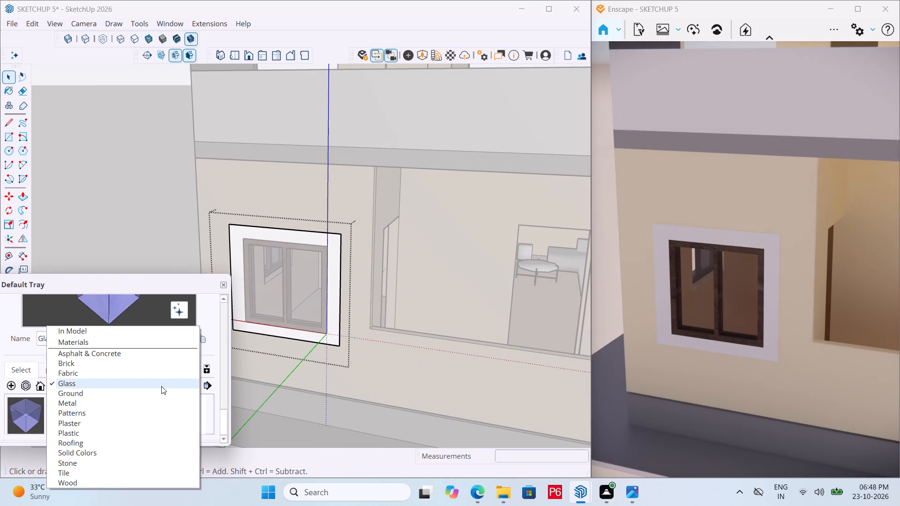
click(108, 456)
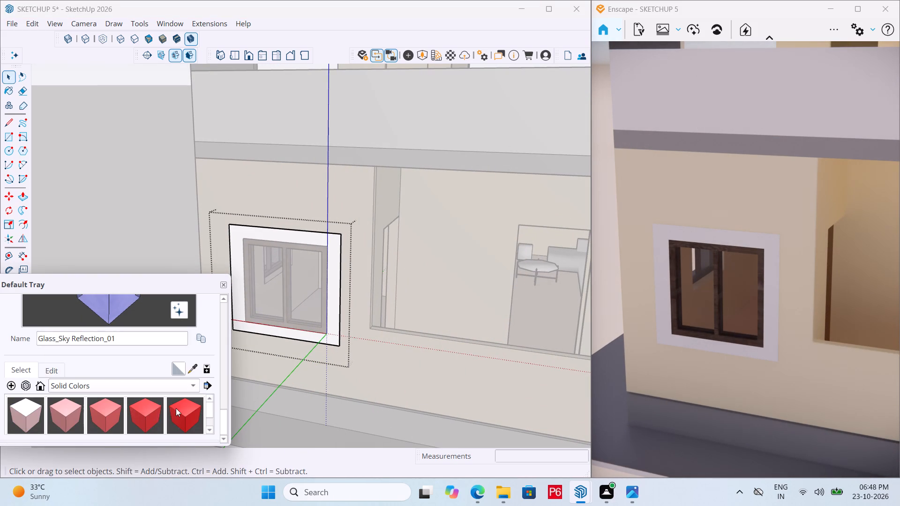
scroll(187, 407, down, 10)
Sample the M04_Stone_Frost material from the neighbouring window's raised surround and paint the side window's flat surround with it.
middle_drag(241, 253, 326, 249)
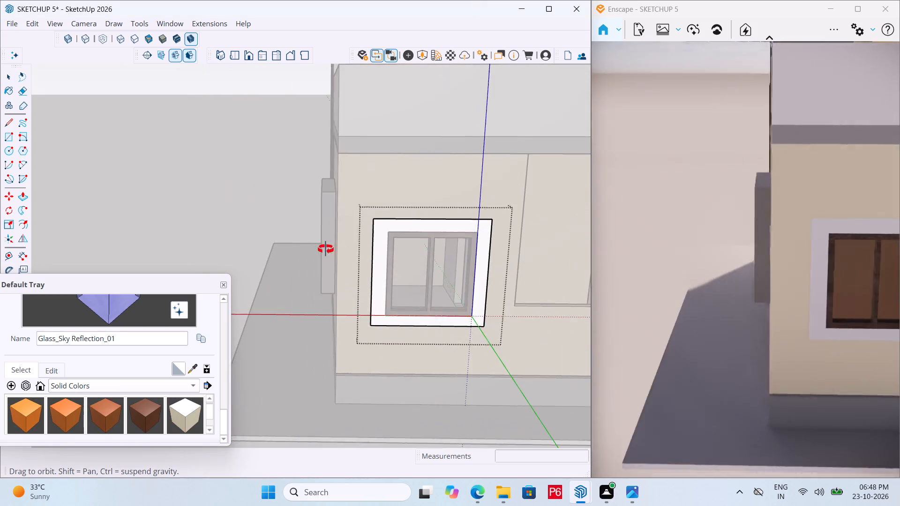
middle_drag(326, 249, 327, 254)
click(195, 369)
middle_drag(264, 348, 395, 339)
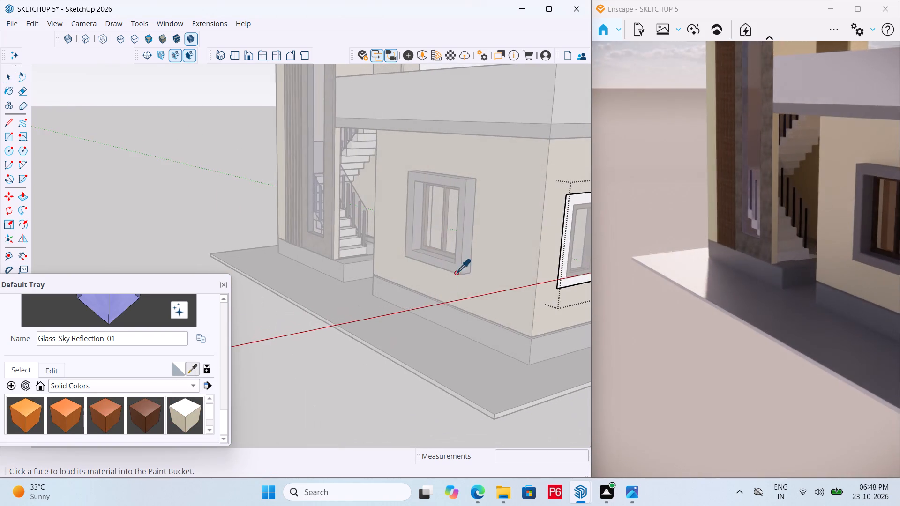
scroll(463, 244, up, 3)
drag(463, 242, 456, 246)
scroll(306, 293, down, 5)
scroll(364, 313, down, 4)
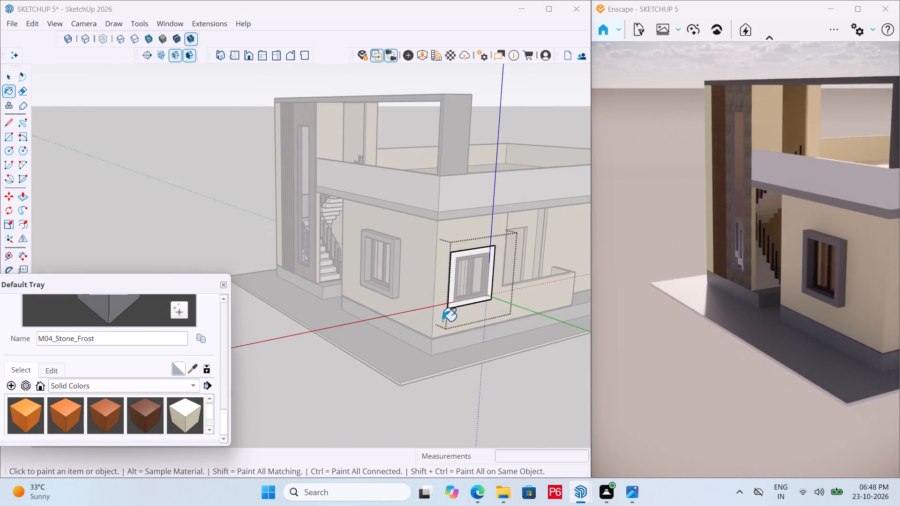
middle_drag(442, 321, 207, 325)
scroll(231, 313, up, 3)
scroll(255, 275, up, 5)
click(248, 270)
Push/Pull the grey surround face of the side window outward by 6".
scroll(378, 257, down, 4)
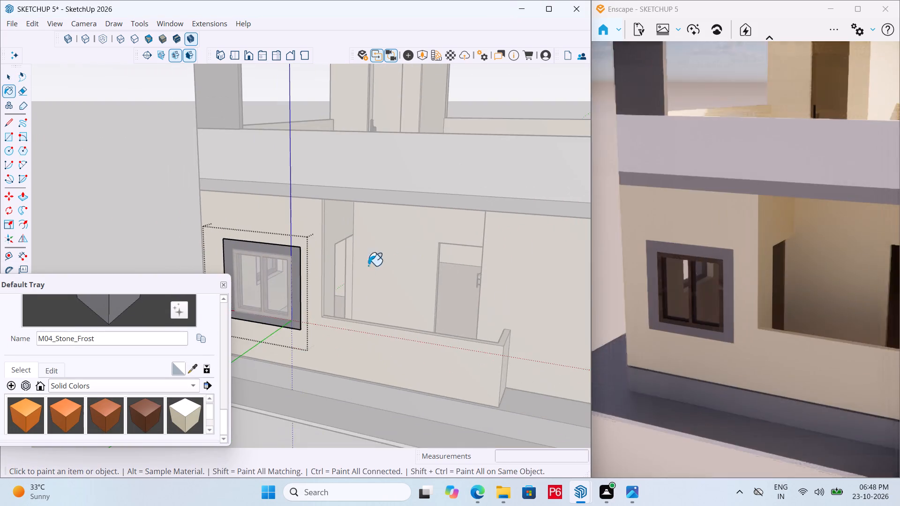
middle_drag(256, 277, 303, 255)
scroll(311, 275, up, 8)
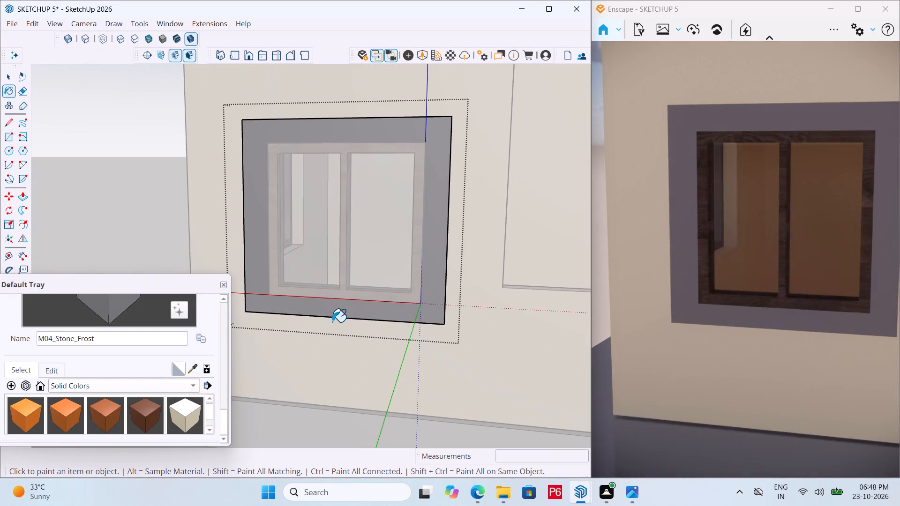
key(p)
click(392, 312)
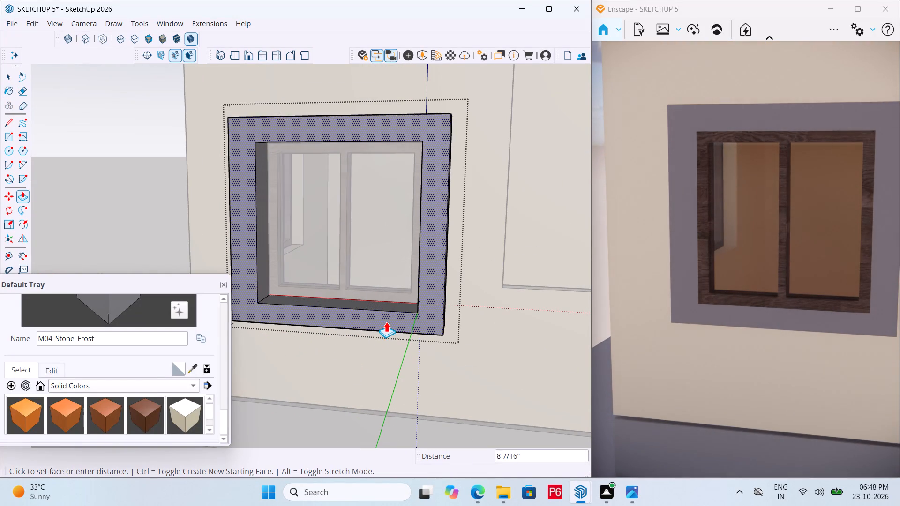
text(6")
key(Return)
Save the model.
scroll(357, 336, down, 5)
middle_drag(313, 319, 514, 343)
scroll(342, 336, down, 4)
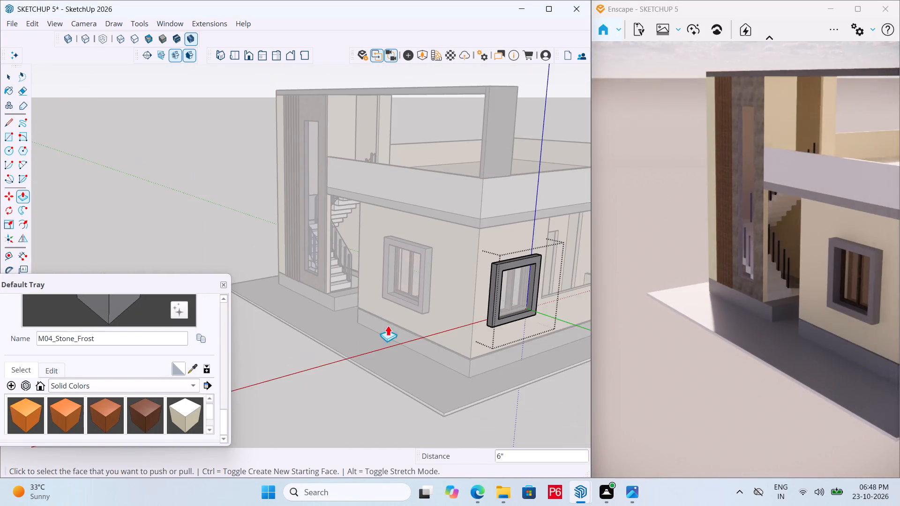
middle_drag(547, 304, 530, 296)
key(ctrl+s)
key(ctrl+s)
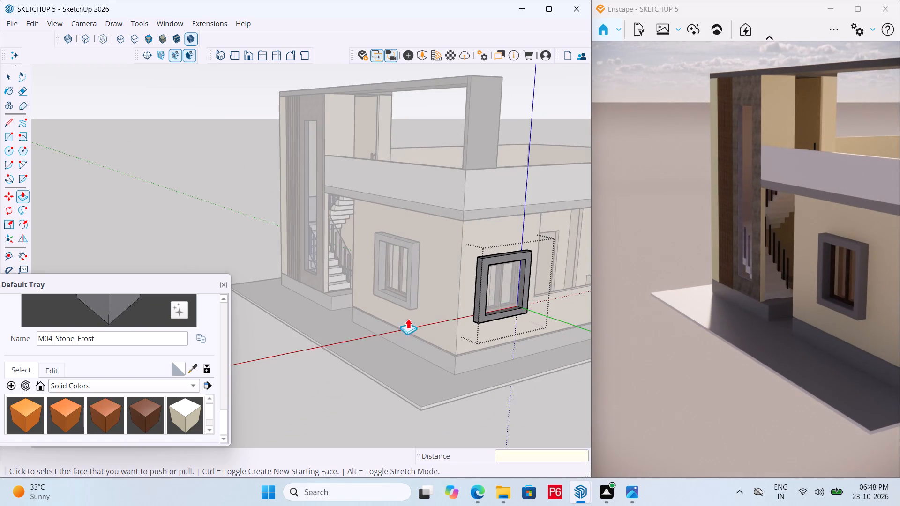
key(ctrl+s)
key(ctrl+s)
key(ctrl+s)
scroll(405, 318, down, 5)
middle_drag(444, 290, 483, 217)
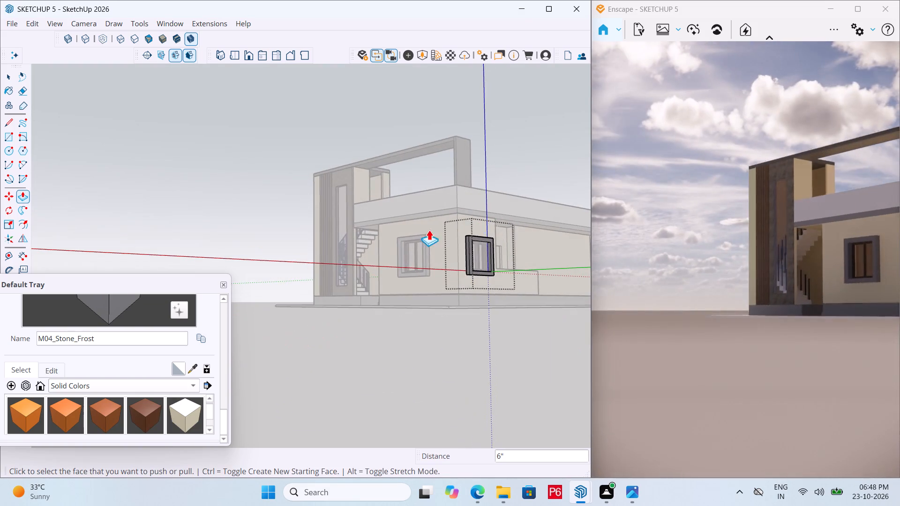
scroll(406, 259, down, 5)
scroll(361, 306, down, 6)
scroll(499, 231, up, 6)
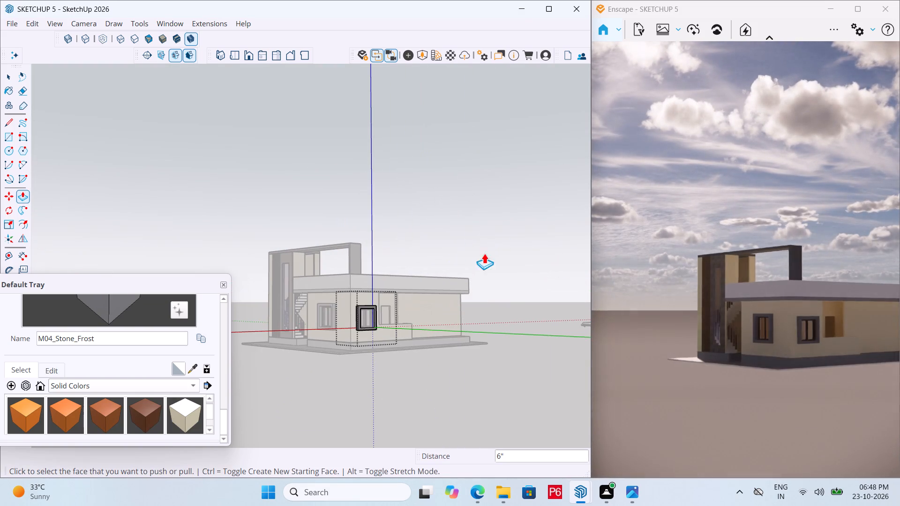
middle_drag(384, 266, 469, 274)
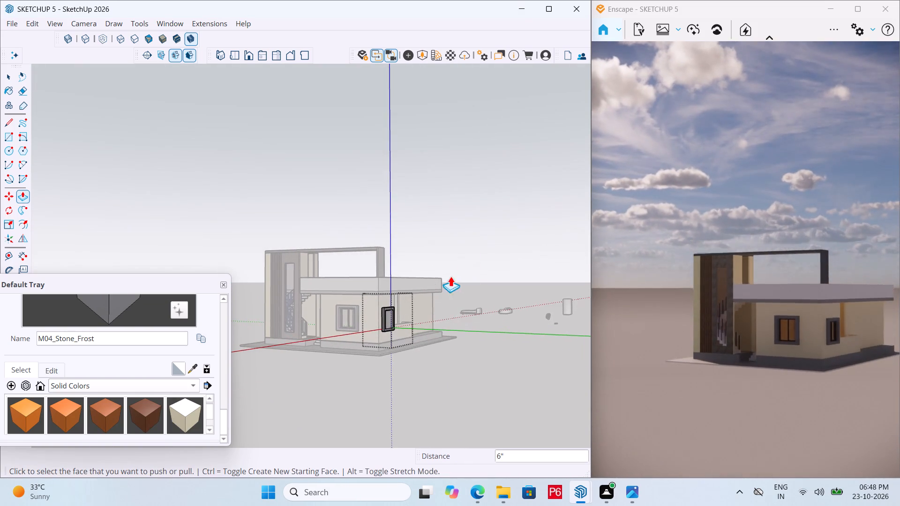
Examine the house exterior from the front and side, including both window surrounds and the terrace parapet.
scroll(333, 271, up, 5)
middle_drag(370, 319, 390, 313)
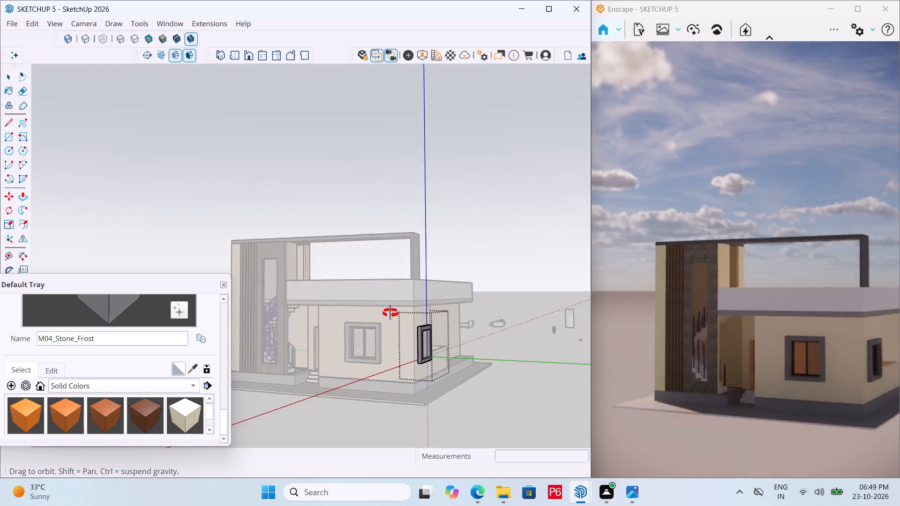
middle_drag(390, 313, 366, 338)
scroll(366, 338, up, 2)
middle_drag(358, 316, 390, 350)
key(space)
click(537, 398)
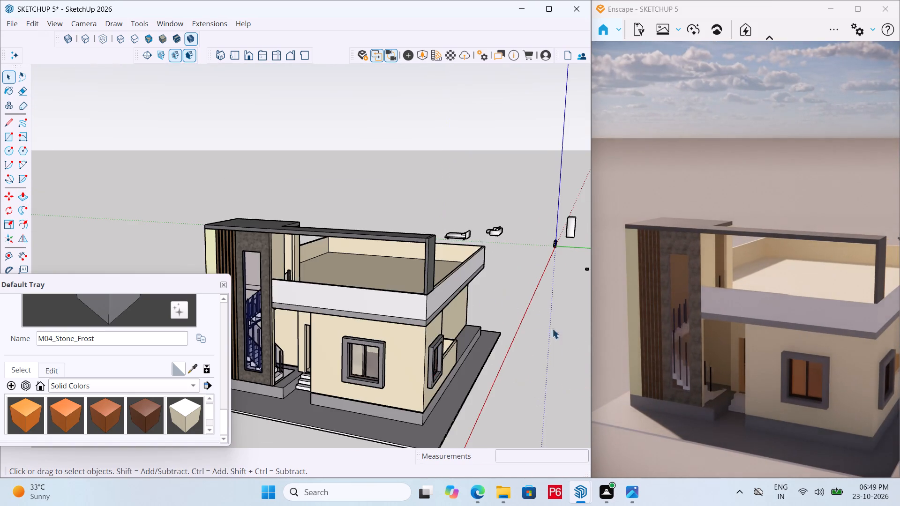
scroll(565, 367, down, 4)
scroll(419, 307, up, 2)
middle_drag(397, 291, 340, 253)
scroll(340, 253, up, 1)
scroll(340, 253, down, 7)
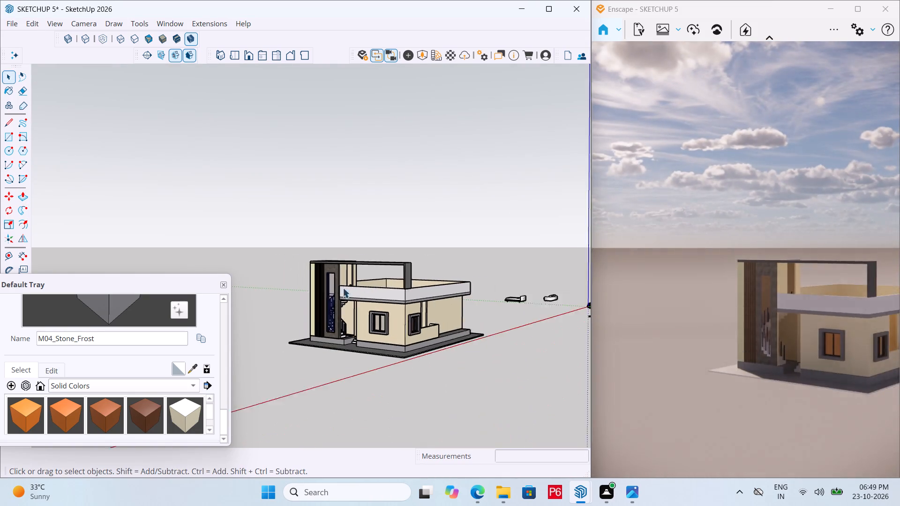
scroll(343, 288, down, 2)
middle_drag(347, 315, 390, 358)
scroll(421, 318, up, 6)
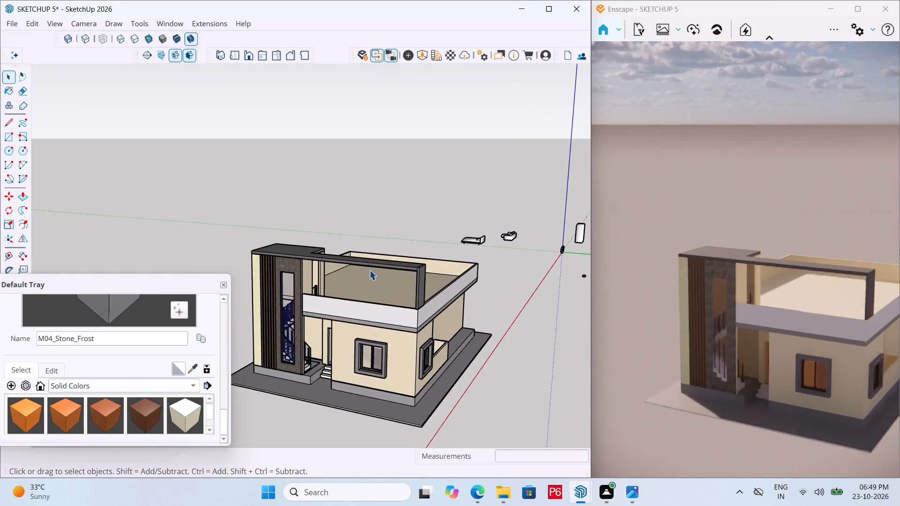
scroll(368, 320, up, 6)
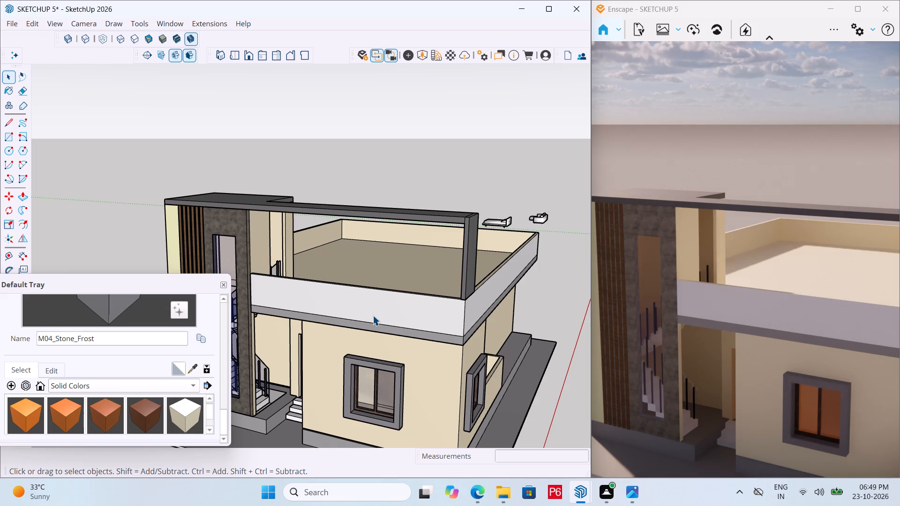
scroll(388, 292, down, 7)
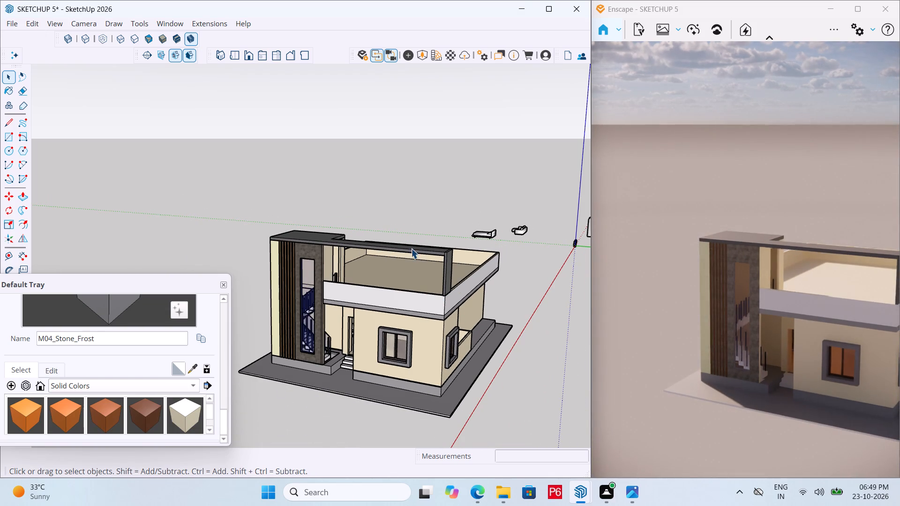
Close the Default Tray to clear the modelling view.
key(space)
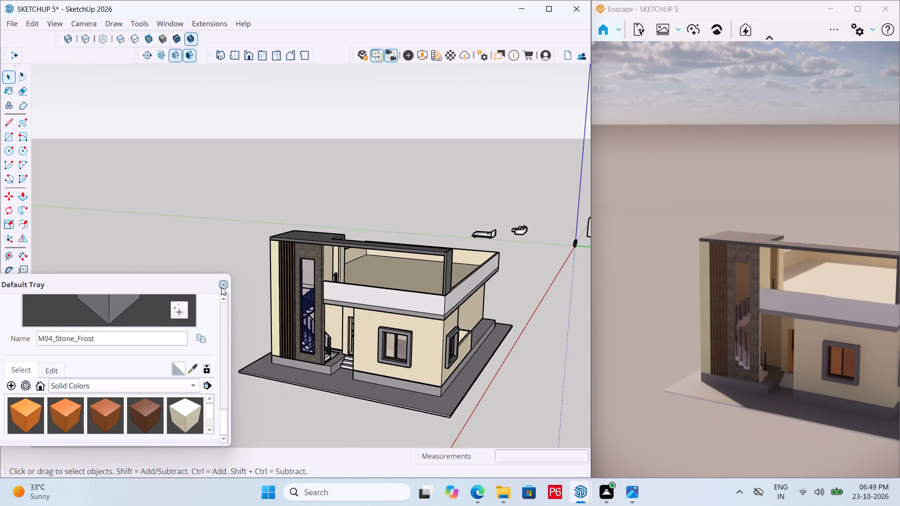
click(225, 285)
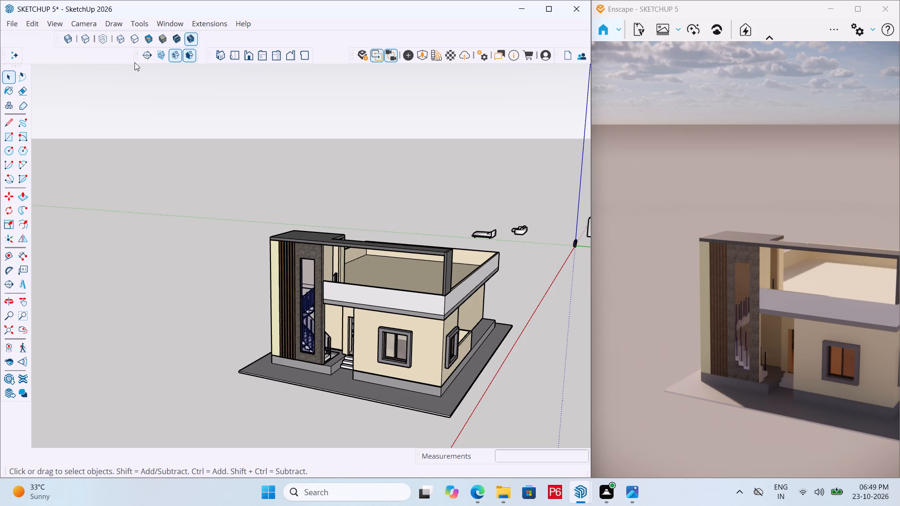
Place a horizontal section plane at the house, accepting the default name and symbol.
click(145, 56)
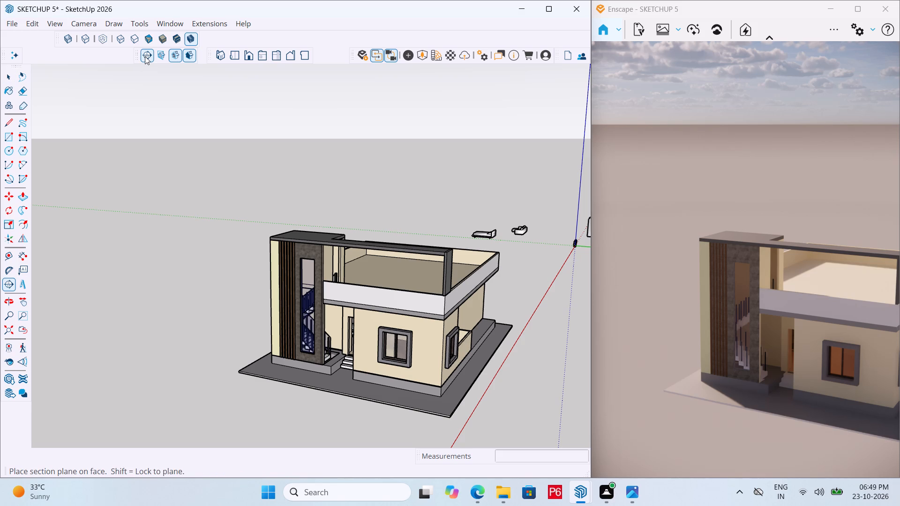
click(145, 56)
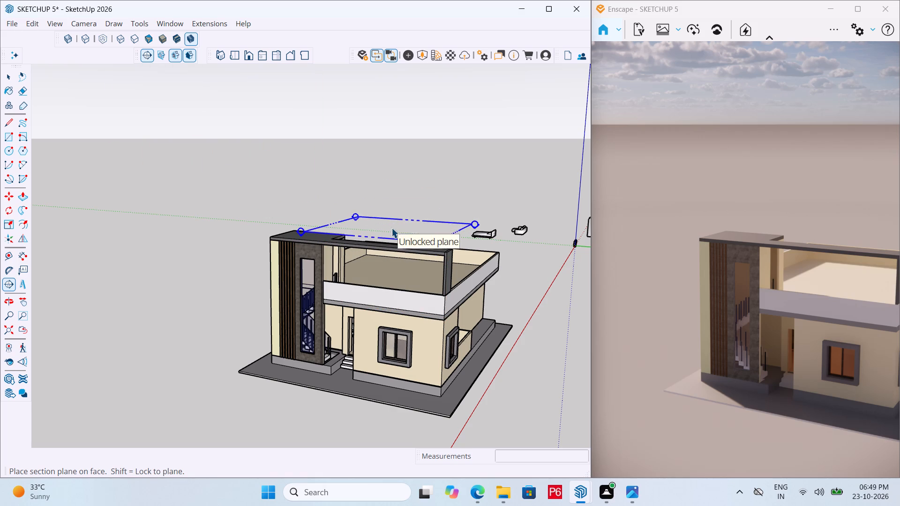
click(391, 228)
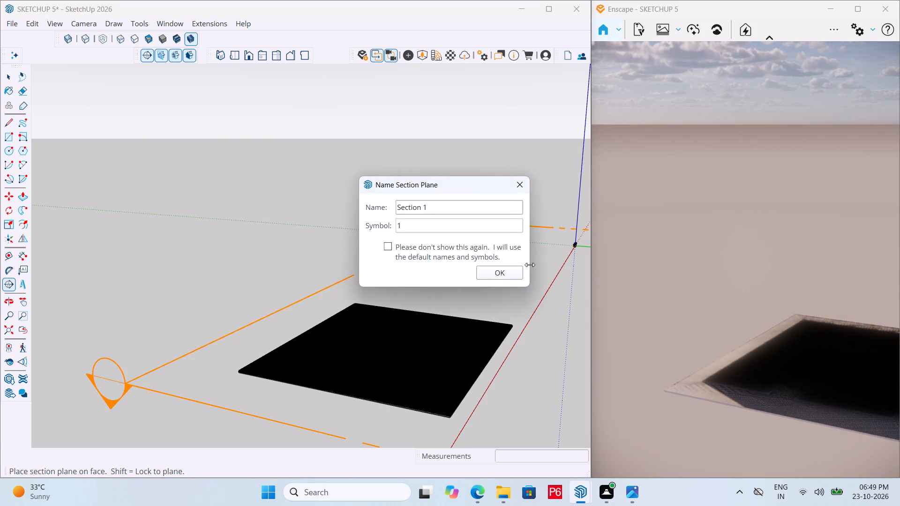
click(517, 279)
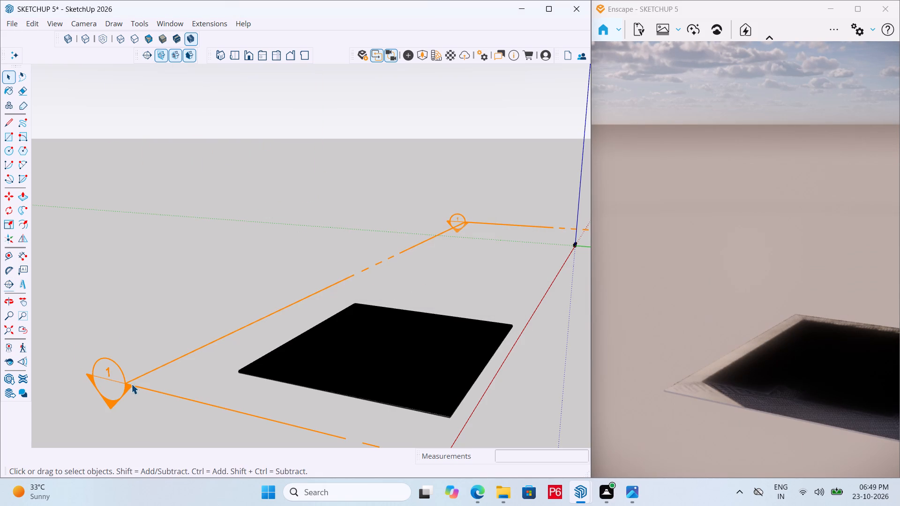
Move the section plane up by about 12' so it cuts horizontally through the house walls.
key(m)
click(123, 385)
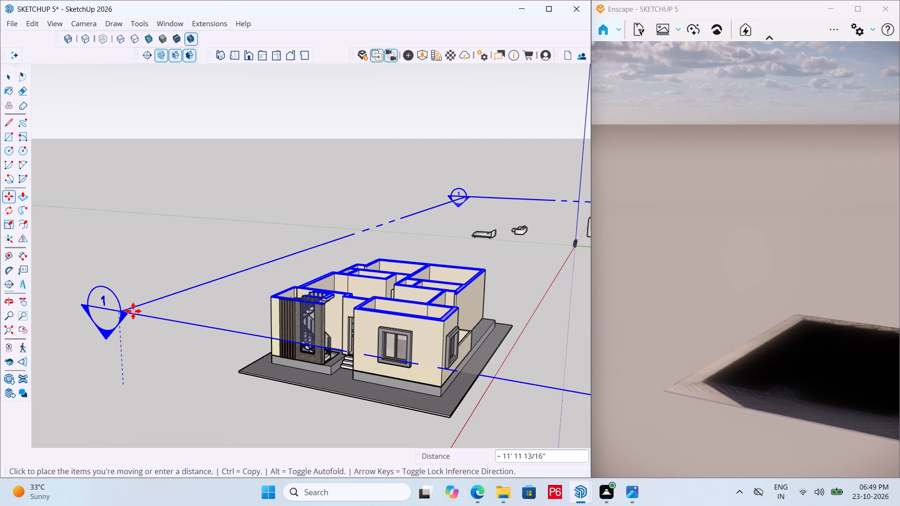
double_click(134, 311)
Save the model with the horizontal section cut in place.
middle_drag(232, 302, 229, 408)
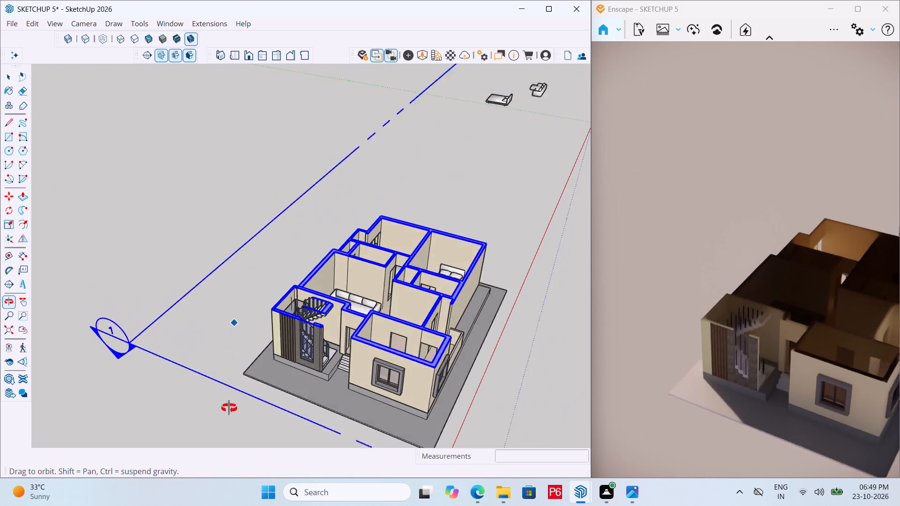
middle_drag(229, 408, 229, 420)
scroll(200, 333, down, 7)
middle_drag(269, 326, 413, 409)
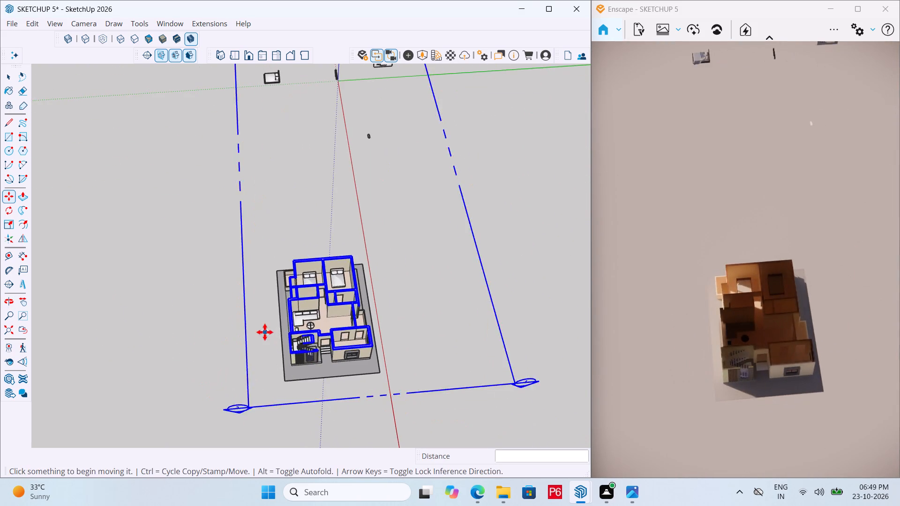
middle_drag(269, 332, 360, 355)
key(ctrl+s)
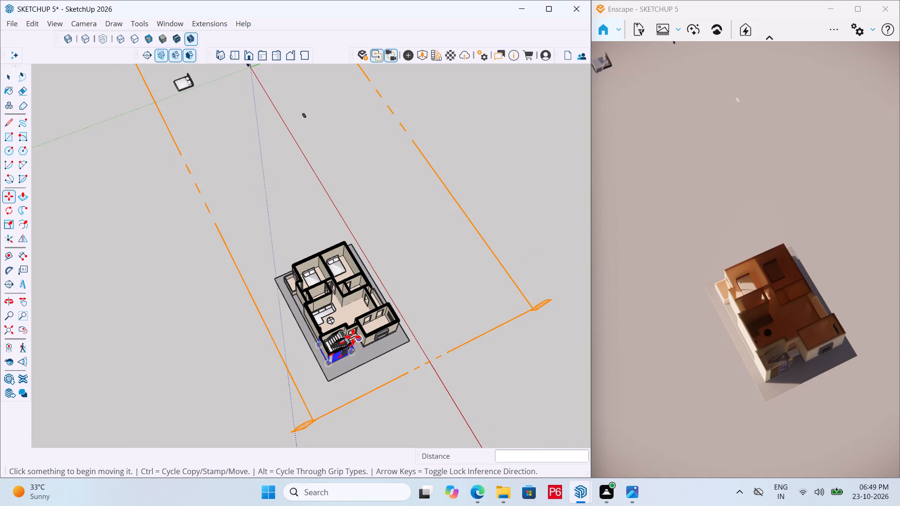
key(ctrl+s)
key(ctrl+s)
key(ctrl+s)
Examine the sectioned interior from several angles, covering the living room furniture, bedrooms, staircase and room layout.
scroll(327, 323, up, 20)
scroll(327, 323, up, 4)
middle_click(326, 328)
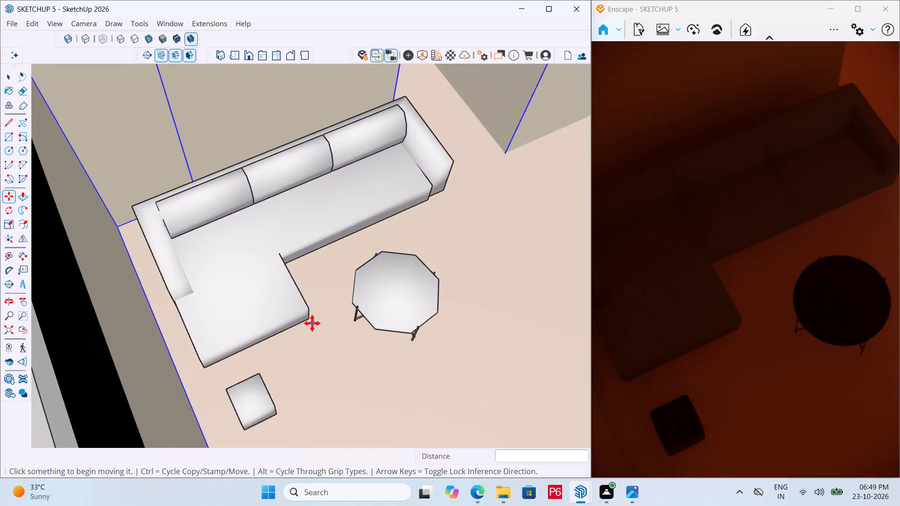
middle_drag(308, 313, 63, 250)
middle_drag(249, 270, 176, 207)
scroll(176, 207, up, 1)
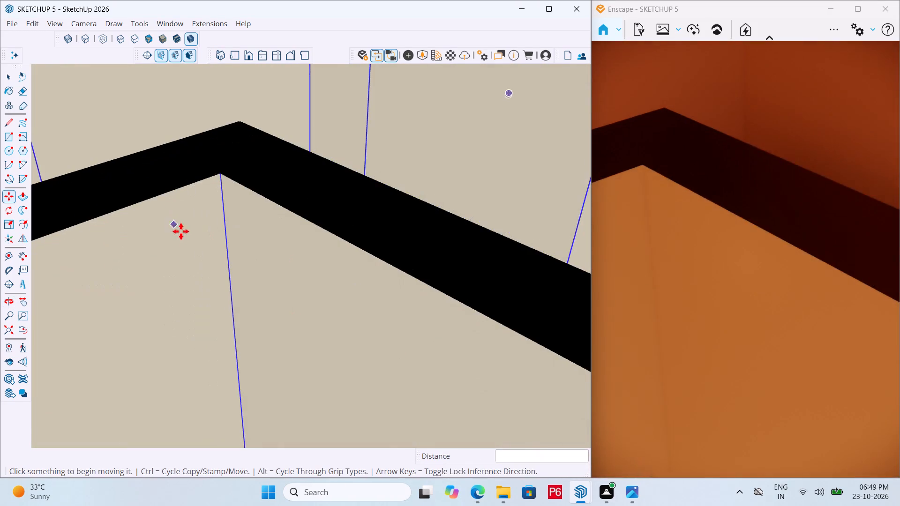
middle_drag(182, 236, 110, 352)
scroll(169, 379, down, 13)
scroll(215, 320, down, 4)
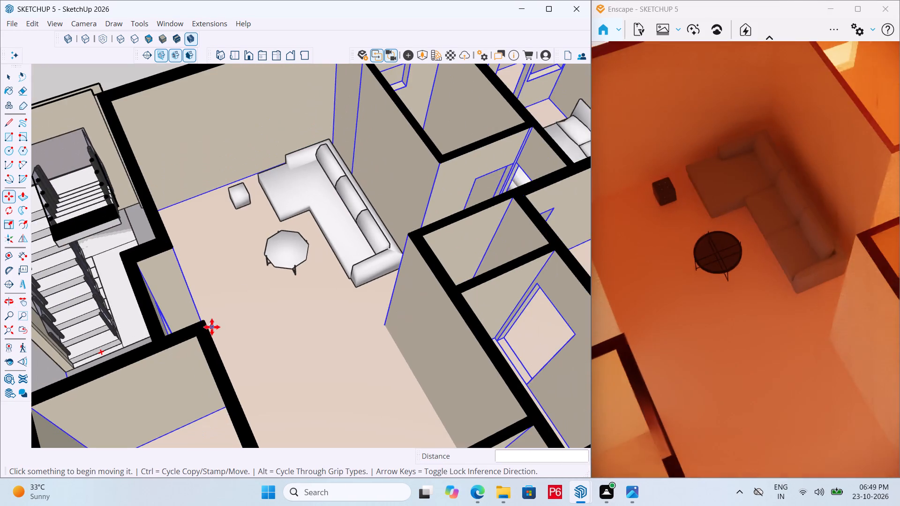
middle_drag(239, 260, 298, 147)
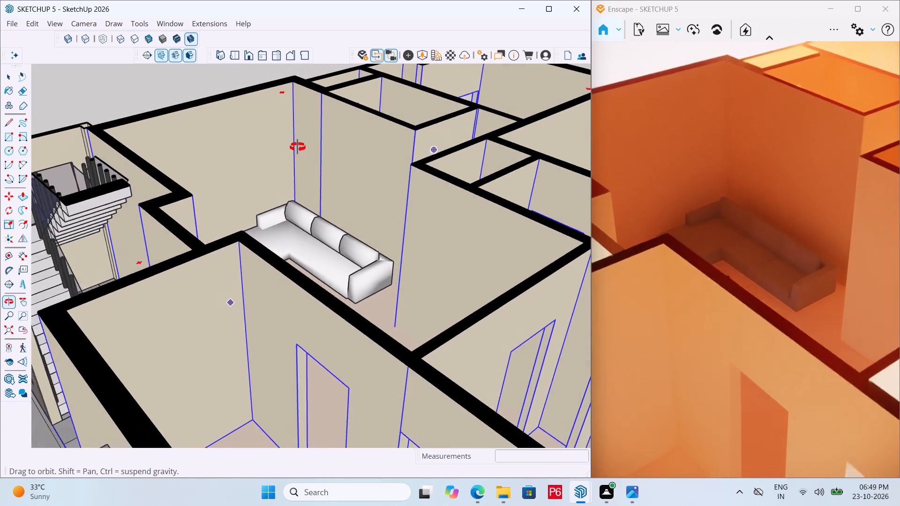
middle_drag(298, 147, 269, 229)
scroll(294, 266, up, 4)
scroll(269, 307, down, 13)
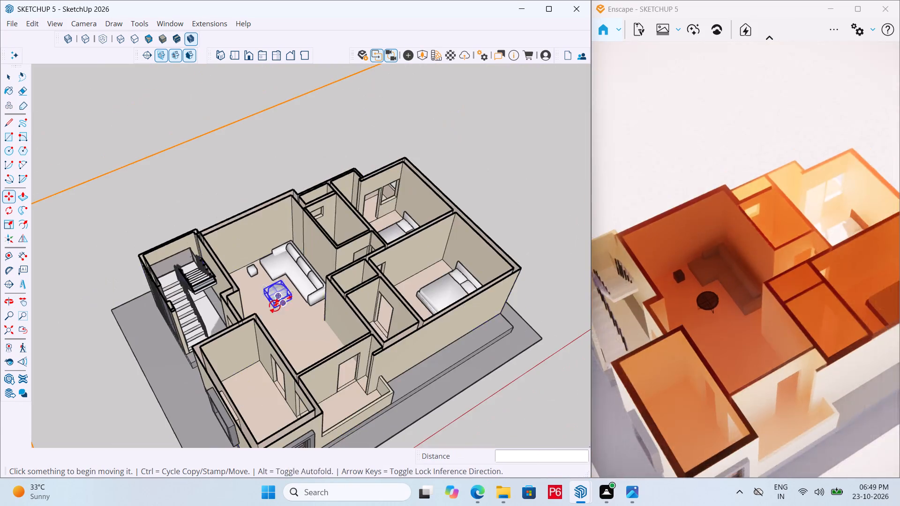
scroll(269, 305, down, 5)
middle_drag(235, 331, 441, 333)
scroll(279, 229, up, 5)
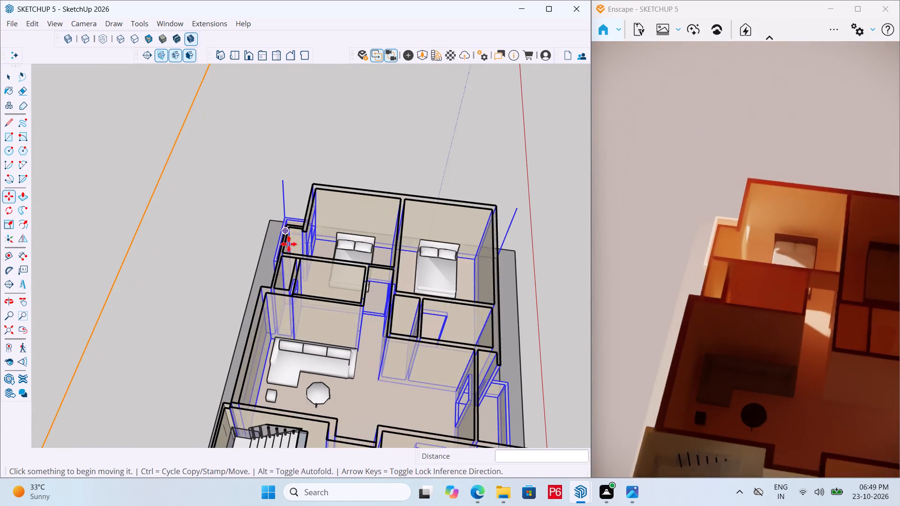
middle_drag(319, 294, 77, 249)
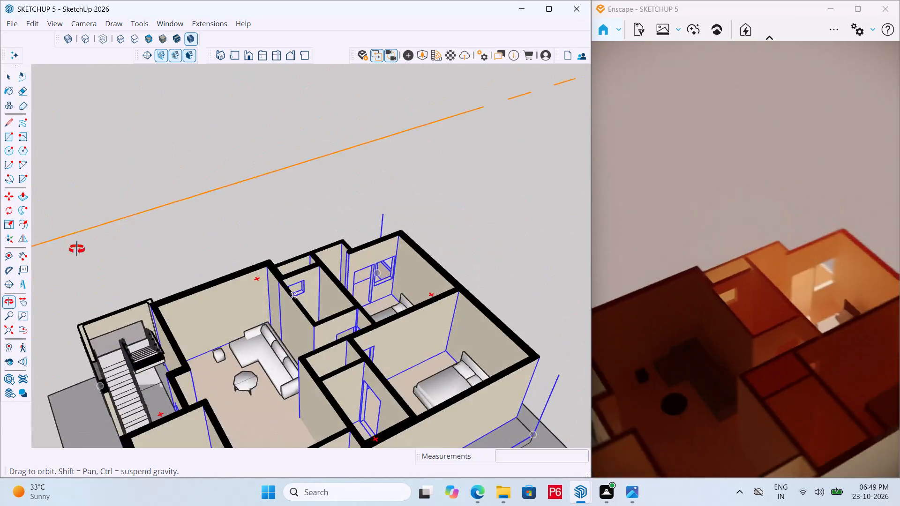
middle_drag(77, 249, 507, 267)
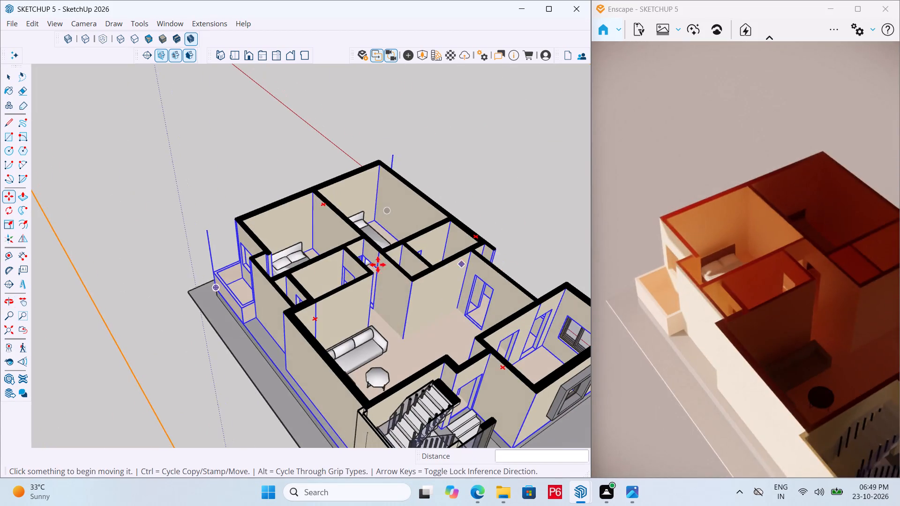
middle_drag(307, 268, 181, 235)
middle_drag(533, 356, 353, 351)
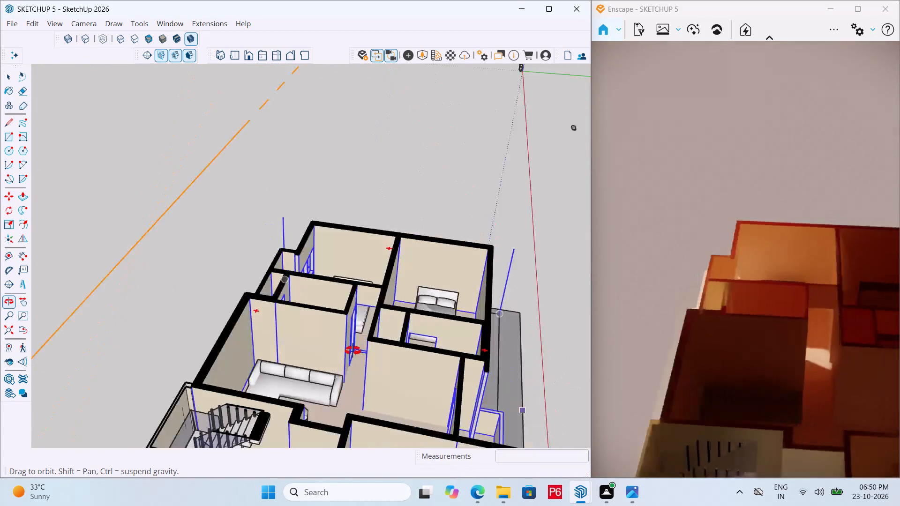
middle_drag(353, 351, 395, 367)
scroll(342, 218, down, 6)
middle_drag(317, 318, 325, 419)
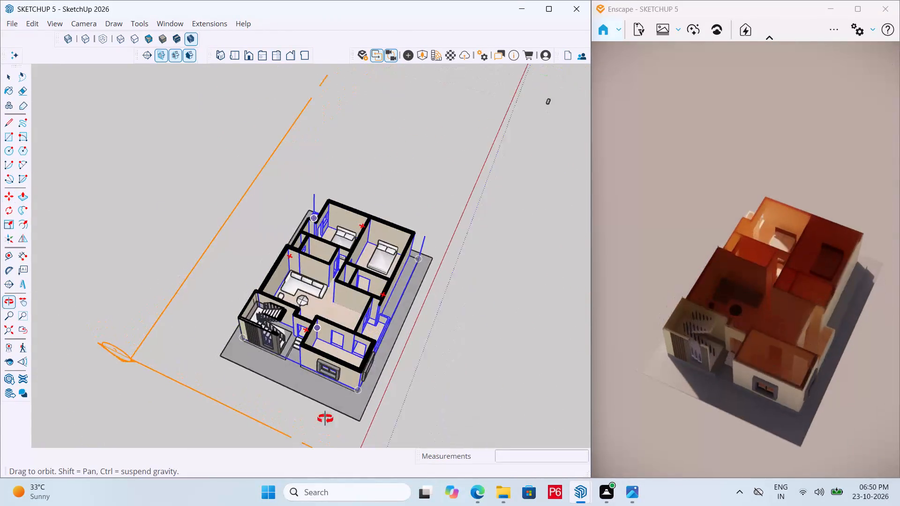
middle_drag(325, 419, 329, 427)
scroll(324, 396, up, 7)
scroll(301, 402, down, 5)
middle_drag(226, 295, 692, 225)
middle_drag(390, 299, 91, 292)
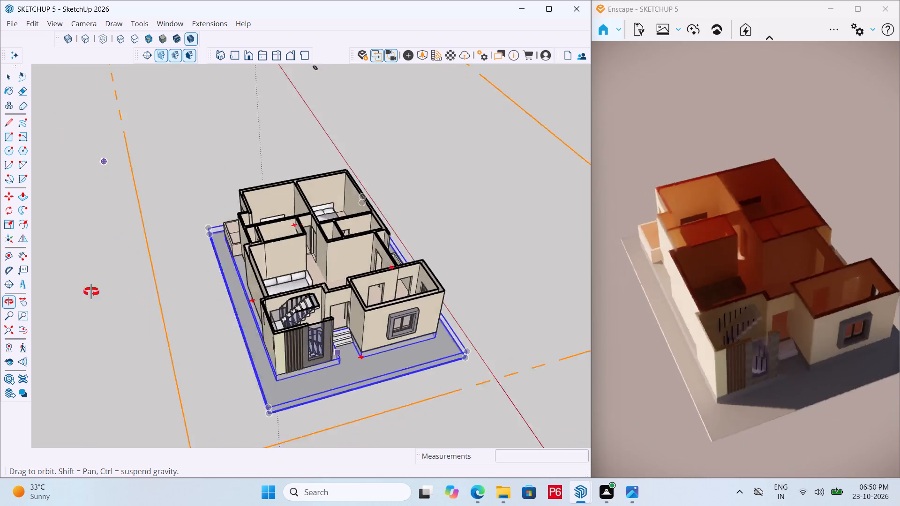
middle_drag(91, 292, 0, 310)
scroll(357, 316, up, 4)
middle_drag(252, 306, 210, 465)
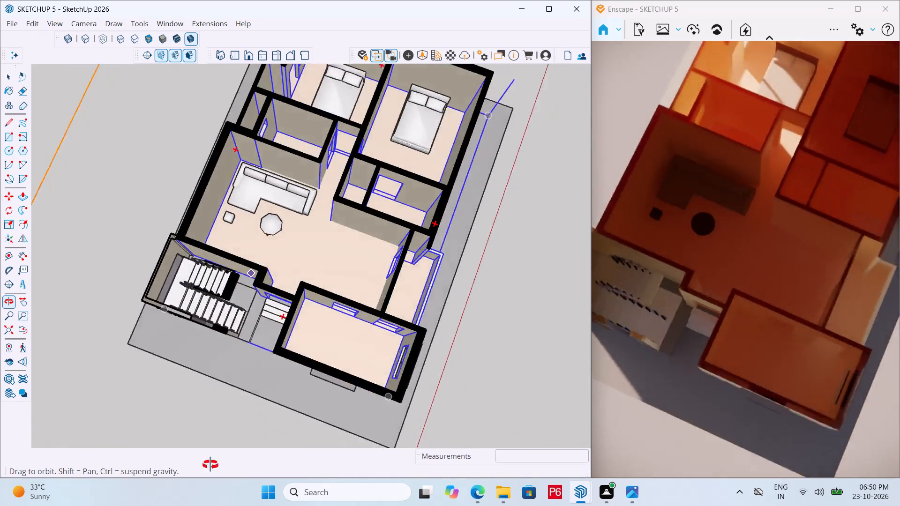
middle_drag(210, 465, 316, 475)
scroll(297, 293, down, 5)
middle_drag(264, 192, 468, 202)
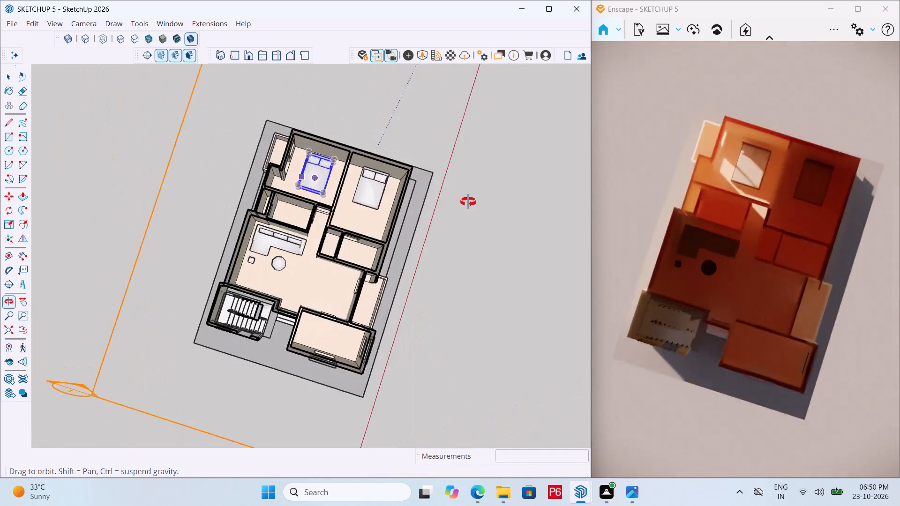
middle_drag(468, 202, 266, 161)
middle_drag(266, 161, 288, 153)
middle_drag(232, 258, 613, 171)
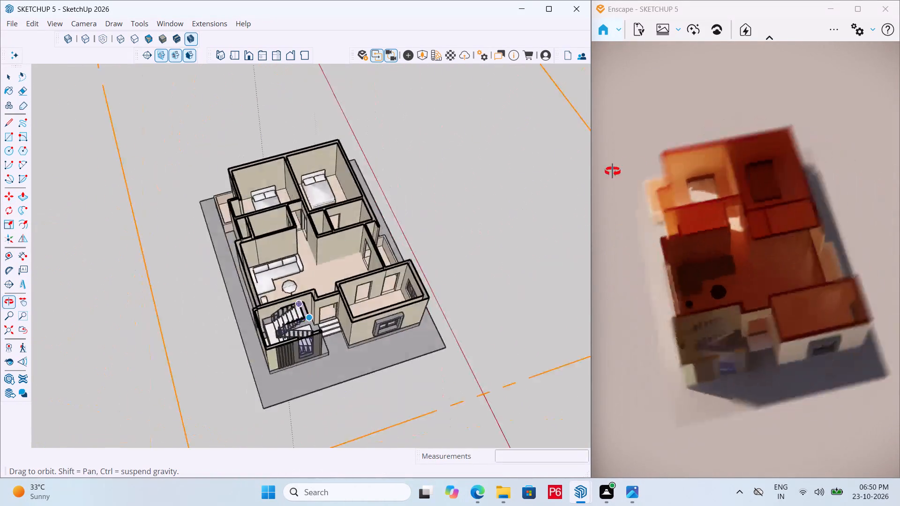
middle_drag(613, 171, 654, 155)
middle_drag(619, 178, 745, 259)
Save the model again with the section cut still active.
key(space)
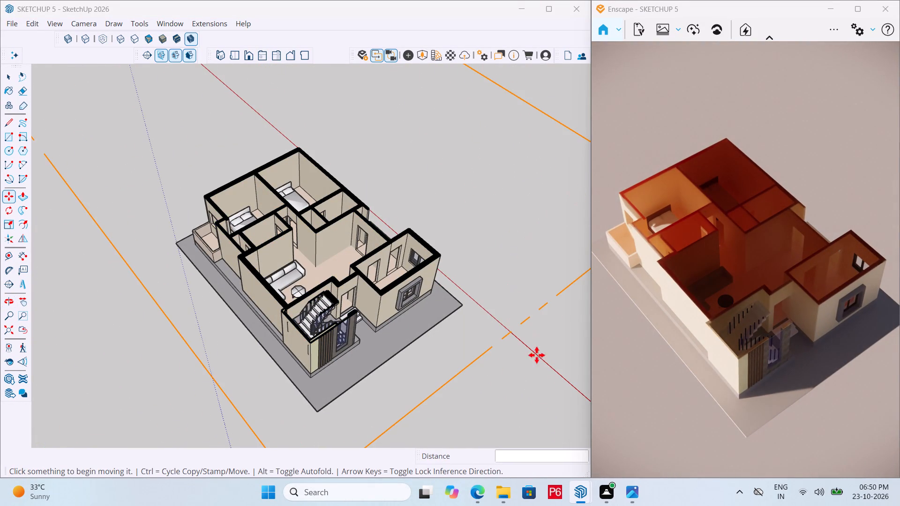
key(space)
double_click(541, 351)
key(Escape)
triple_click(556, 340)
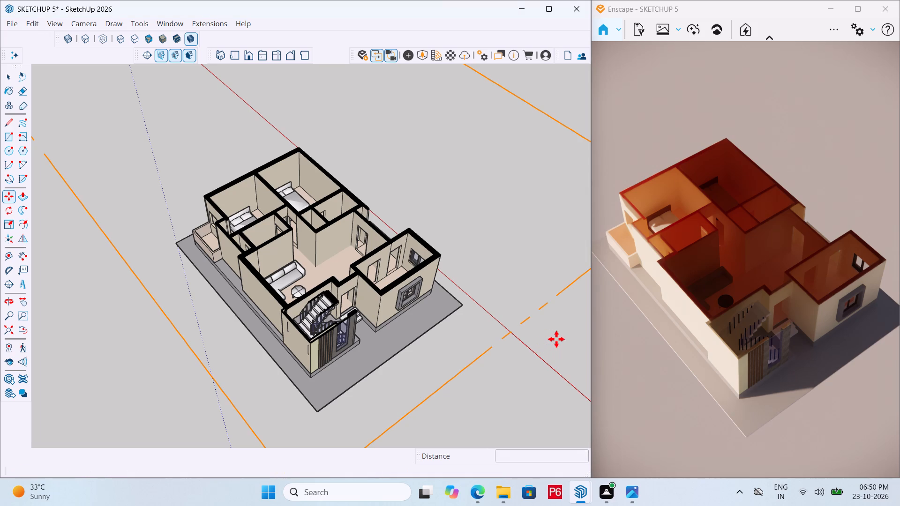
key(ctrl+s)
key(ctrl+s)
key(ctrl+s)
key(ctrl+s)
key(ctrl+s)
key(ctrl+s)
key(ctrl+s)
key(ctrl+s)
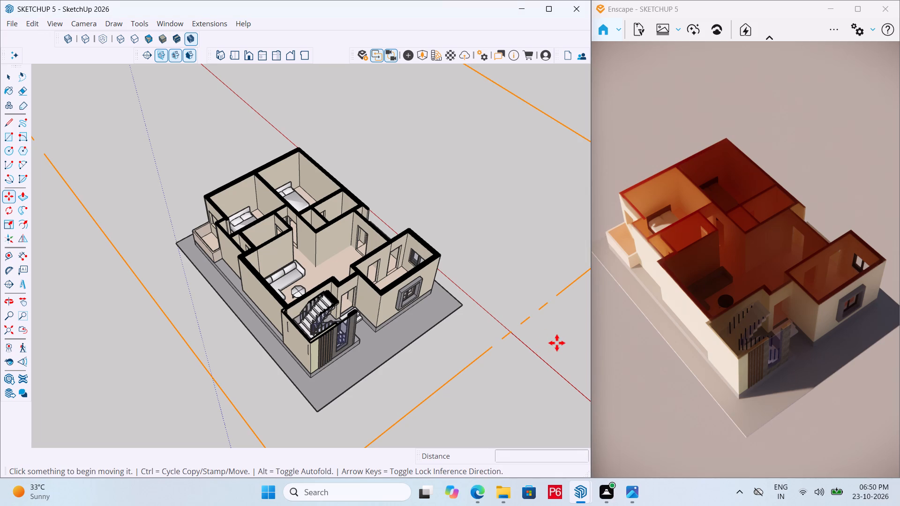
Deactivate the section plane's cut to show the complete house again.
key(space)
triple_click(560, 339)
click(560, 339)
double_click(527, 323)
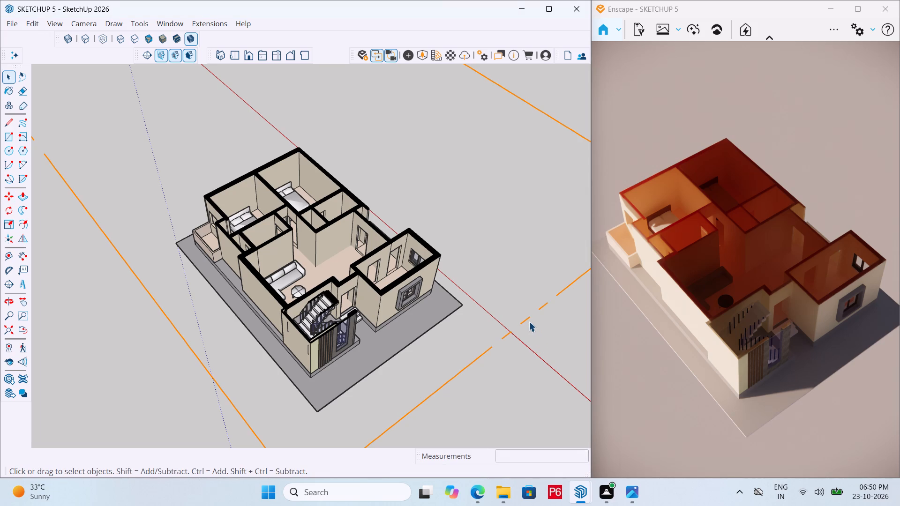
double_click(530, 315)
scroll(465, 301, down, 1)
middle_drag(464, 296, 397, 148)
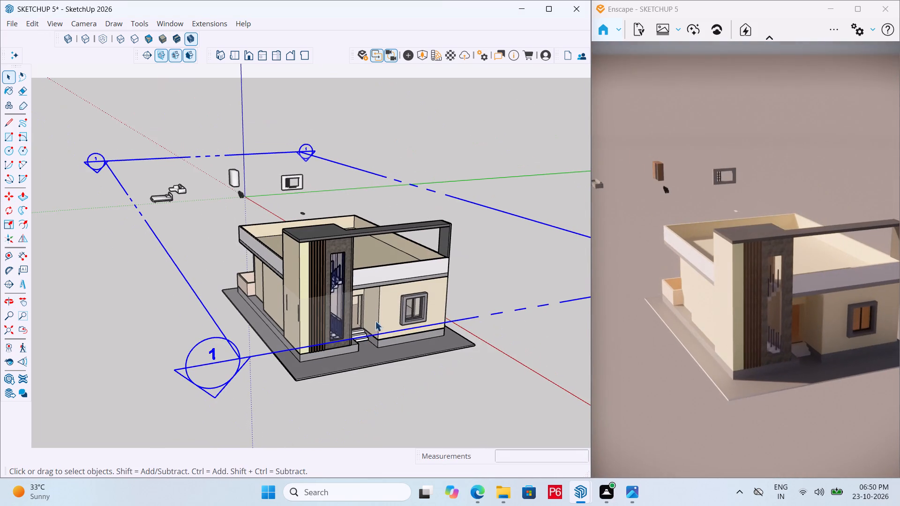
Delete the horizontal section plane from the model.
click(480, 317)
key(Delete)
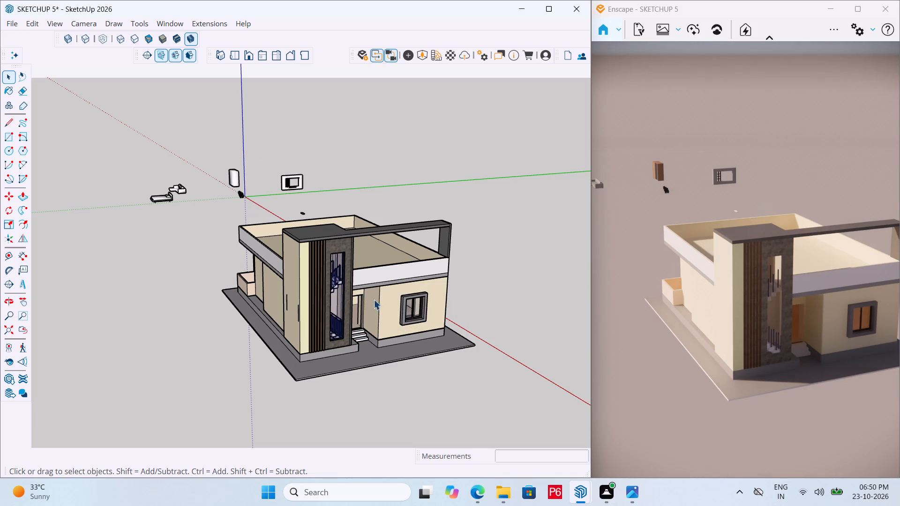
Draw a 4' by 3' rectangle covering the empty window opening beside the balcony doorway.
middle_drag(276, 259, 376, 266)
scroll(305, 305, up, 13)
scroll(325, 333, down, 7)
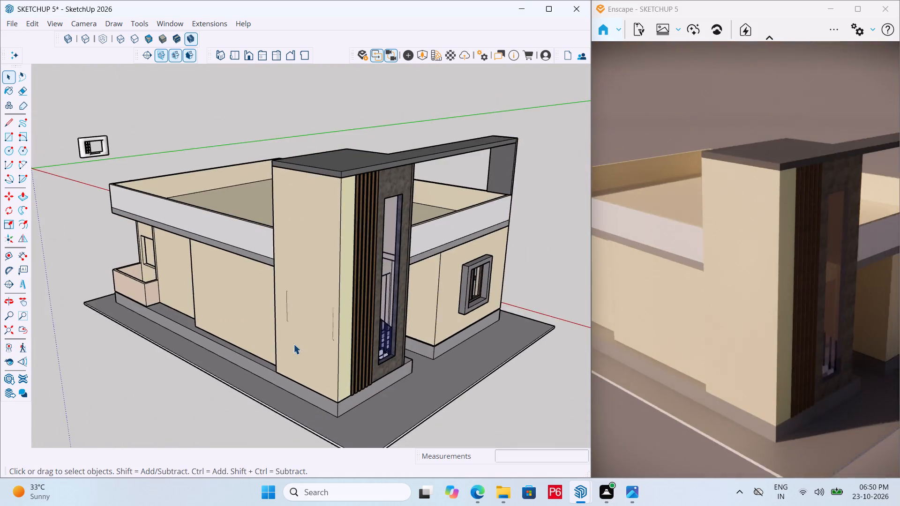
scroll(293, 344, down, 9)
middle_drag(313, 344, 358, 365)
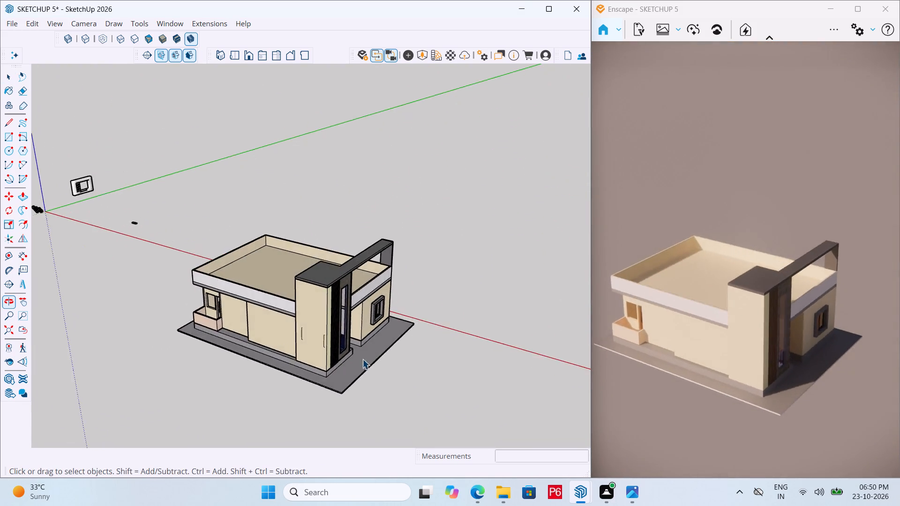
scroll(193, 330, up, 6)
middle_drag(216, 320, 377, 309)
scroll(377, 309, up, 7)
middle_drag(200, 296, 254, 259)
scroll(254, 264, up, 1)
middle_drag(325, 285, 282, 284)
scroll(277, 283, up, 1)
middle_drag(282, 284, 272, 283)
middle_drag(171, 226, 131, 236)
key(r)
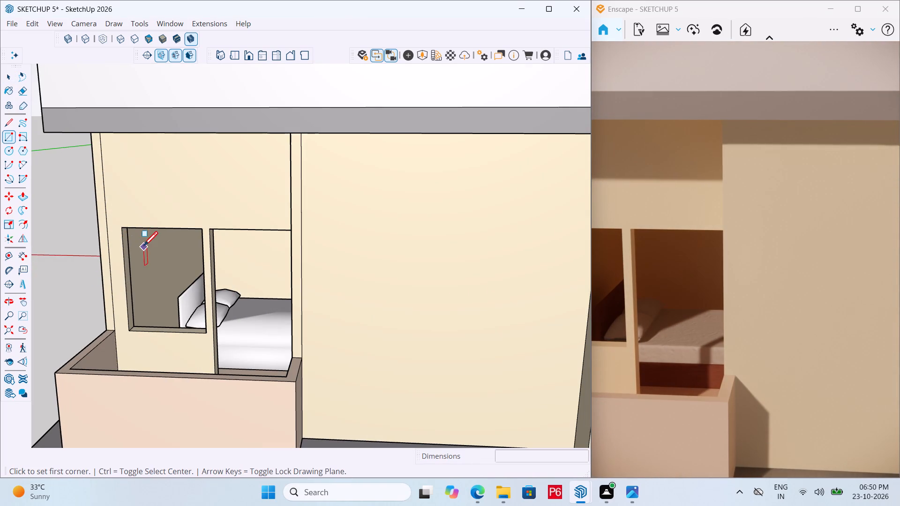
click(121, 227)
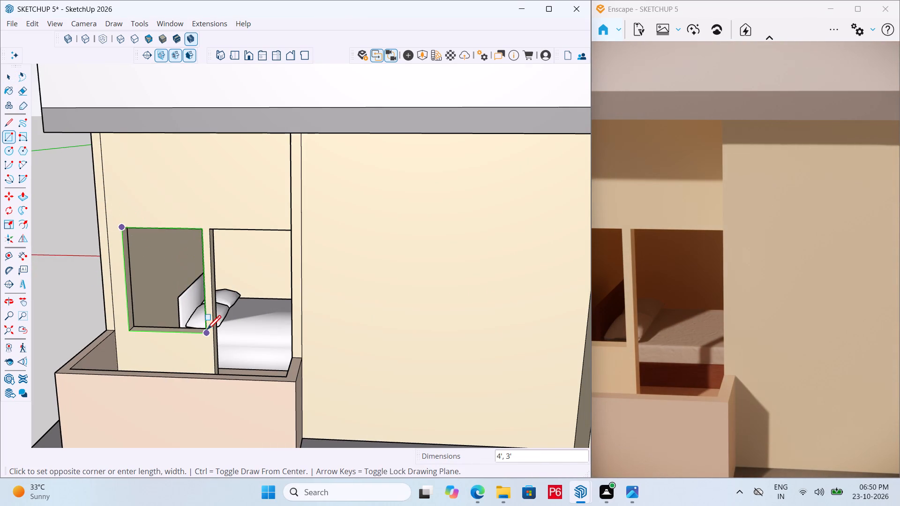
click(208, 331)
Make the new window rectangle and its edges a separate group.
key(space)
triple_click(164, 280)
right_click(164, 280)
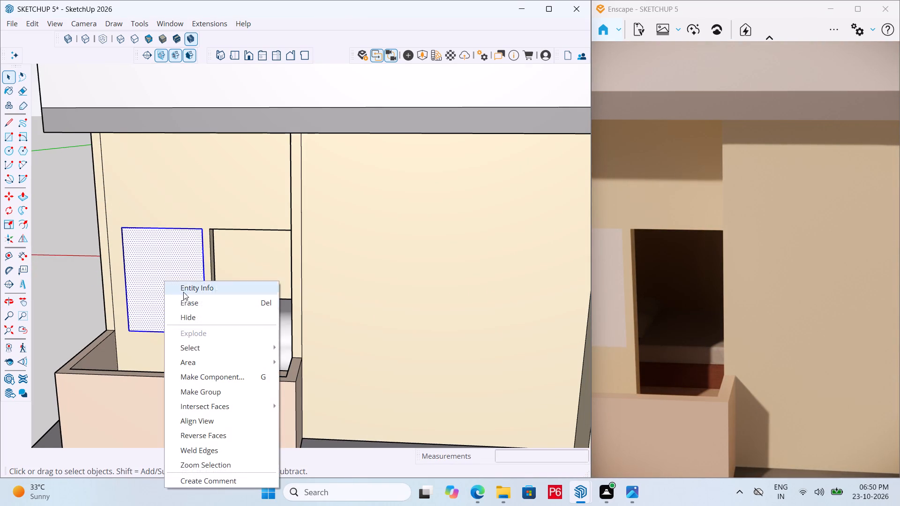
click(235, 393)
Inside the window group, offset the rectangle's outline 3" inward to form the frame border.
double_click(176, 290)
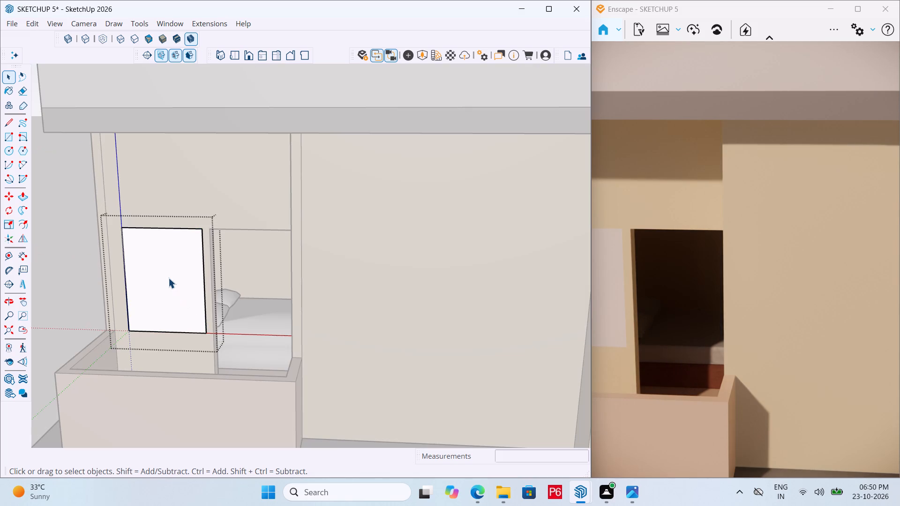
click(165, 267)
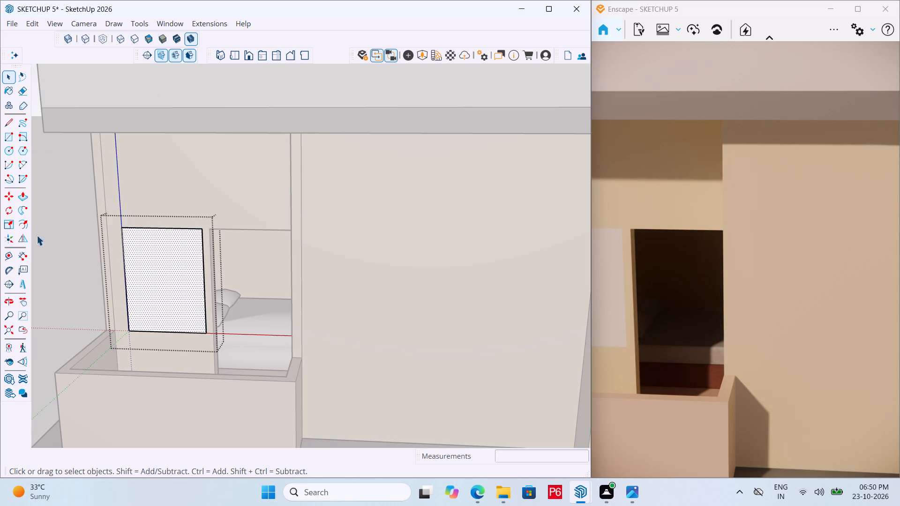
click(22, 221)
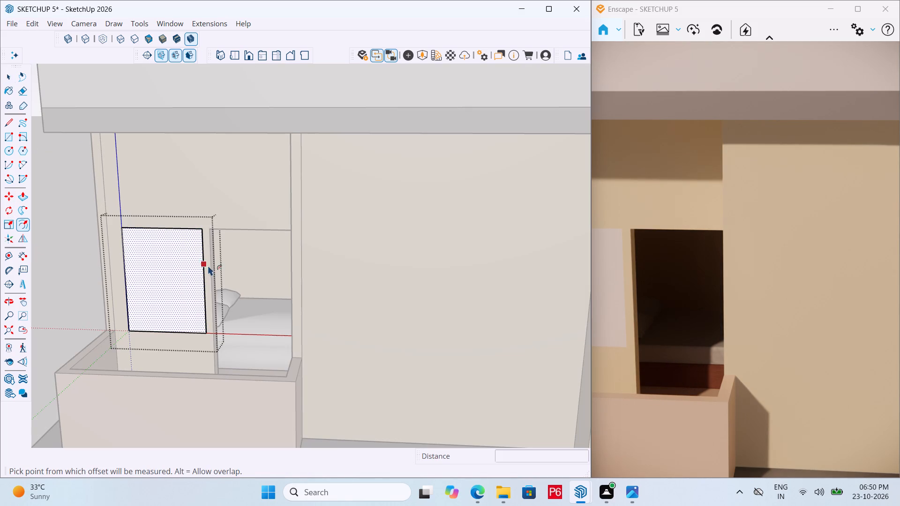
click(168, 265)
text(3")
key(Return)
Draw a vertical 3' 6" centre line between the midpoints of the inner frame's top and bottom edges.
scroll(139, 267, up, 5)
key(l)
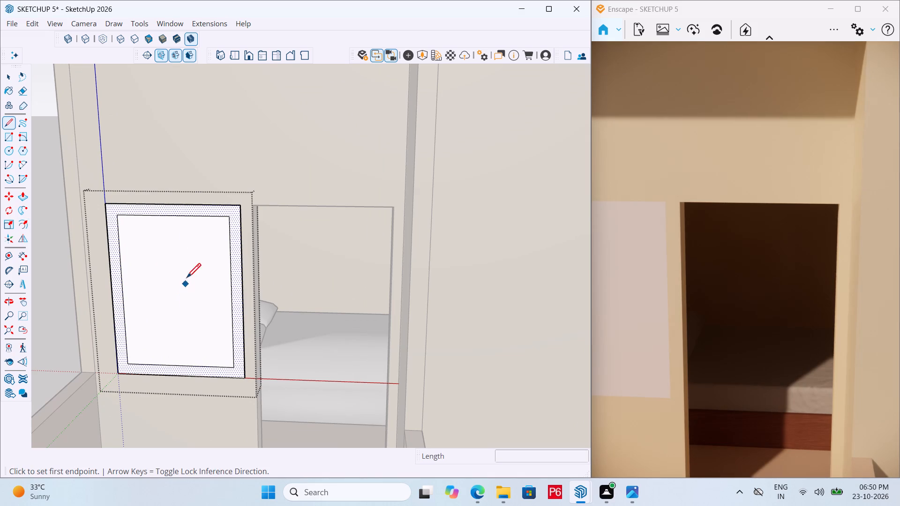
click(171, 217)
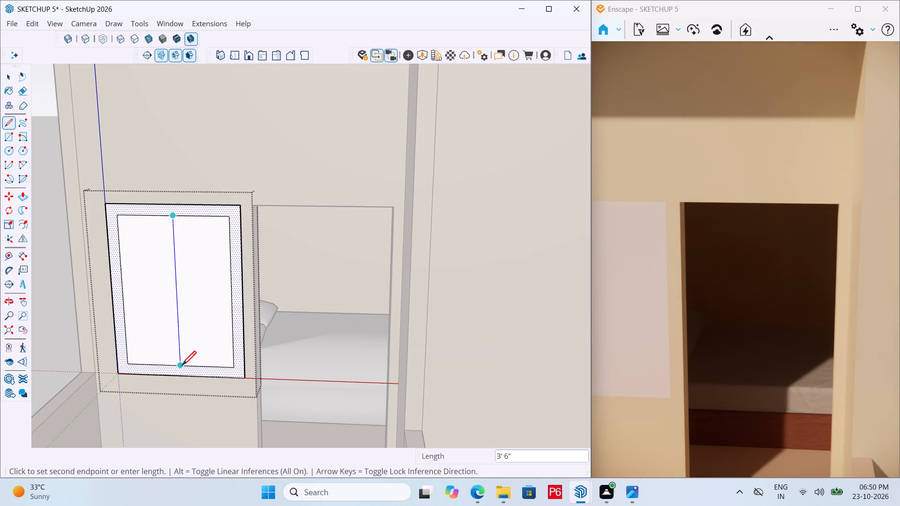
click(182, 367)
key(space)
Place vertical guides 1" to each side of the window's centre line.
scroll(174, 297, up, 3)
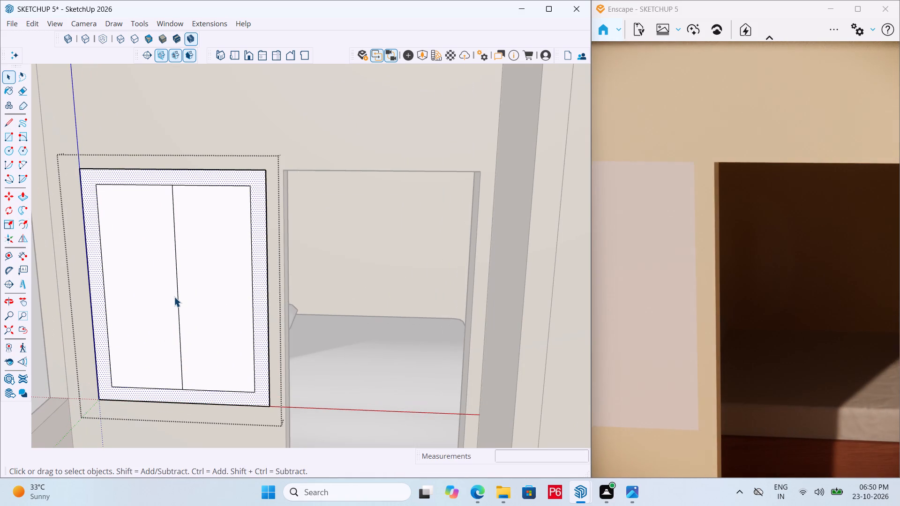
key(t)
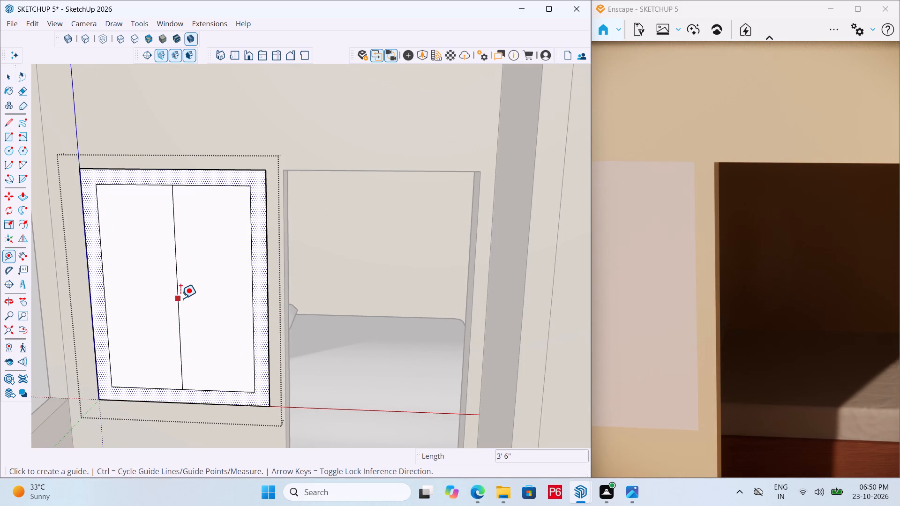
click(180, 298)
key(1)
key(shift+quotedbl)
key(Return)
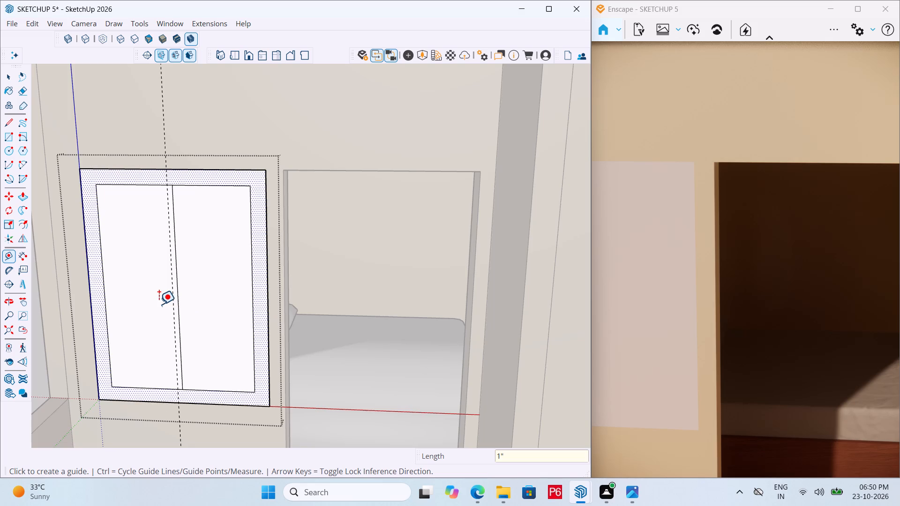
scroll(177, 308, up, 5)
double_click(180, 304)
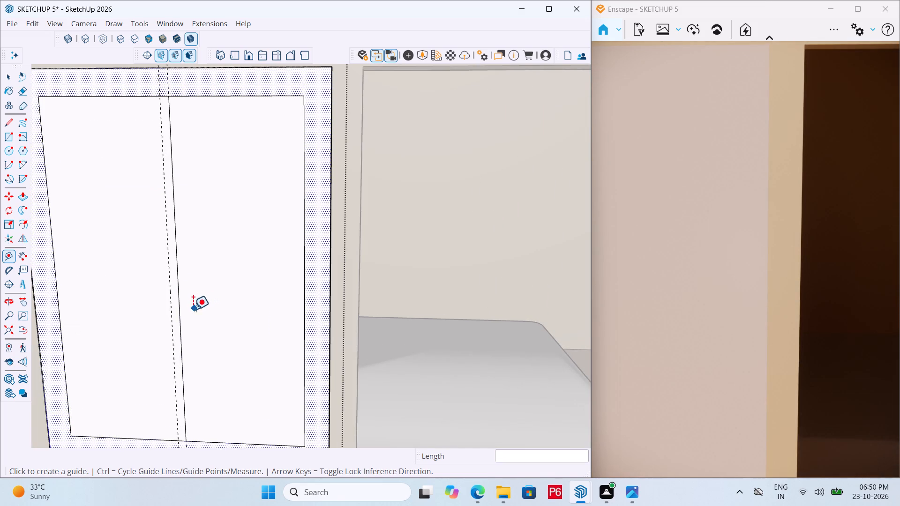
click(181, 315)
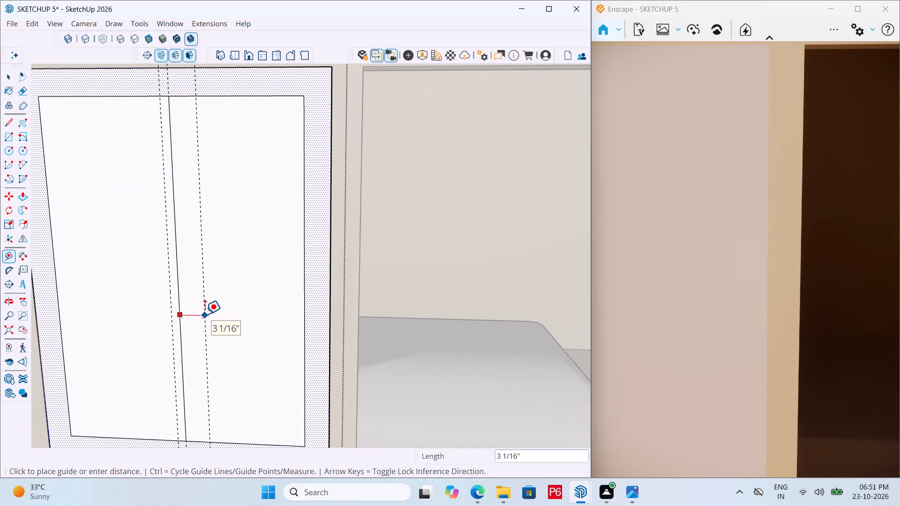
key(1)
key(shift+quotedbl)
key(Return)
Draw a 2" by 3' 6" mullion rectangle between the two guides, spanning the inner frame's height.
key(r)
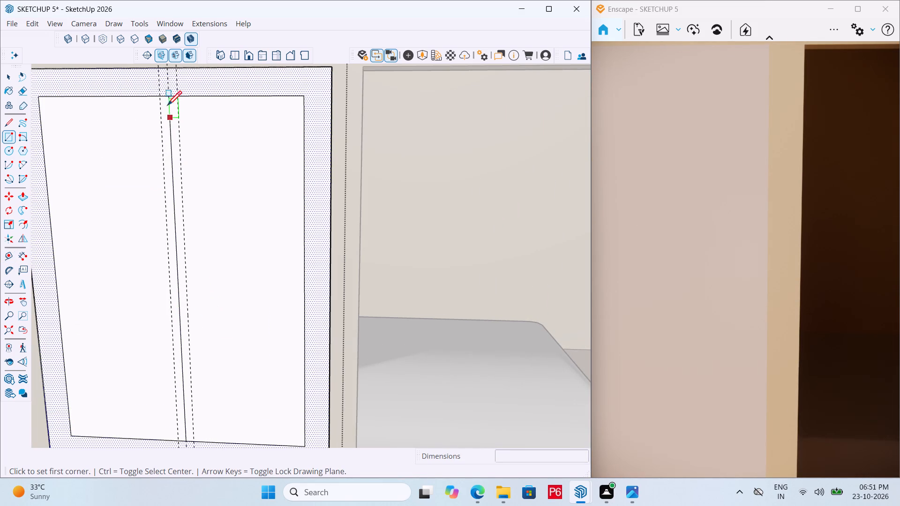
click(162, 98)
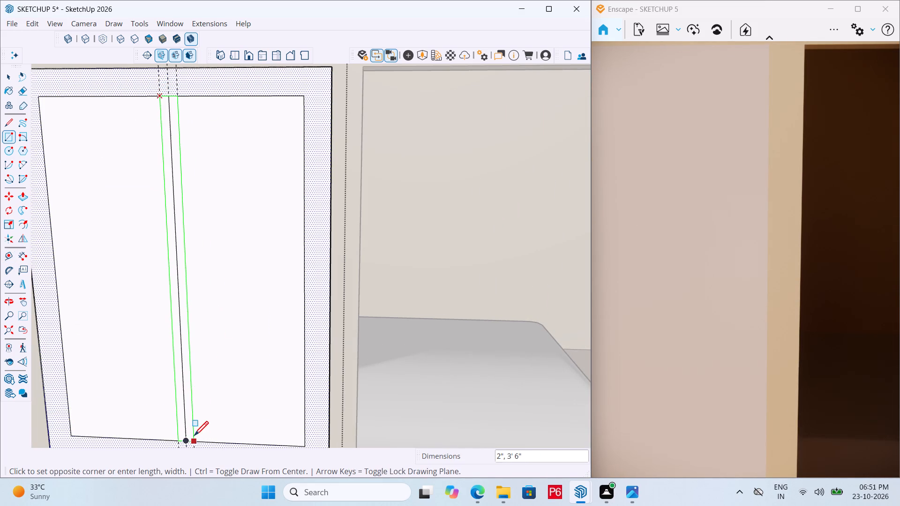
click(195, 442)
Erase the guides, the centre line and the short edges at the mullion's ends, leaving one continuous two-pane frame face.
scroll(172, 309, down, 3)
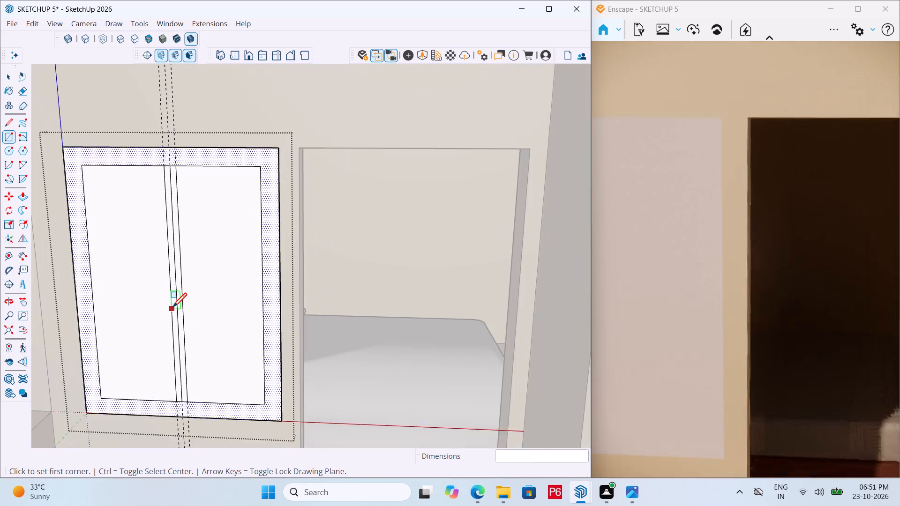
scroll(172, 309, down, 2)
key(e)
drag(151, 125, 186, 124)
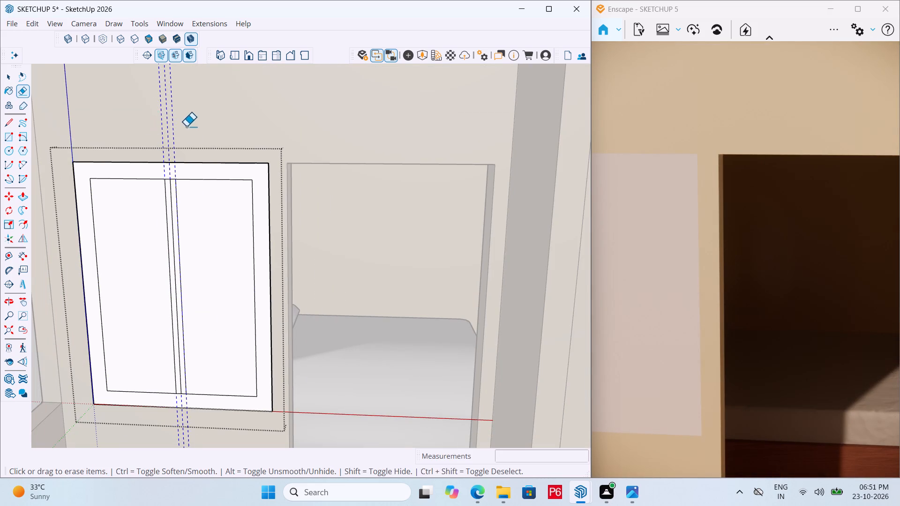
scroll(174, 223, up, 4)
drag(173, 217, 171, 201)
drag(171, 163, 171, 156)
click(172, 152)
scroll(172, 138, down, 3)
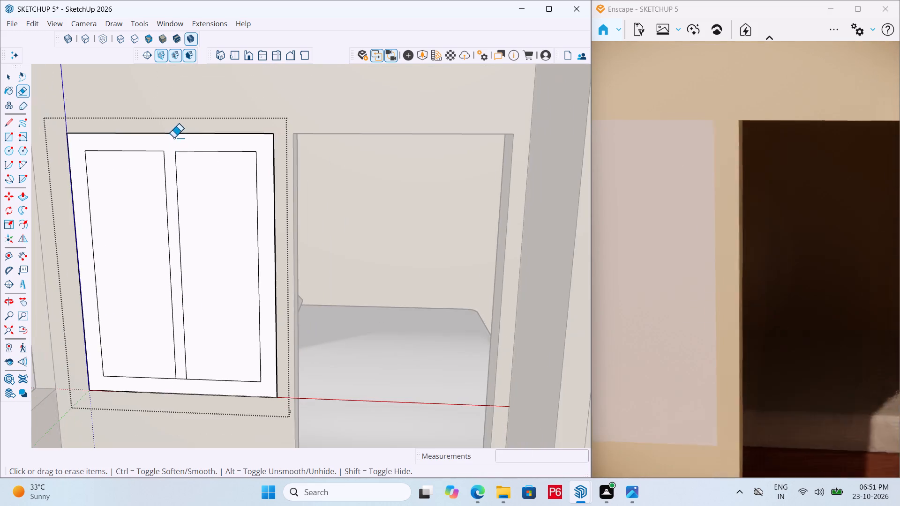
scroll(173, 138, down, 1)
scroll(177, 401, up, 5)
drag(184, 364, 184, 370)
click(184, 372)
scroll(186, 371, down, 3)
Save the model with the new balcony window frame outline.
key(ctrl+s)
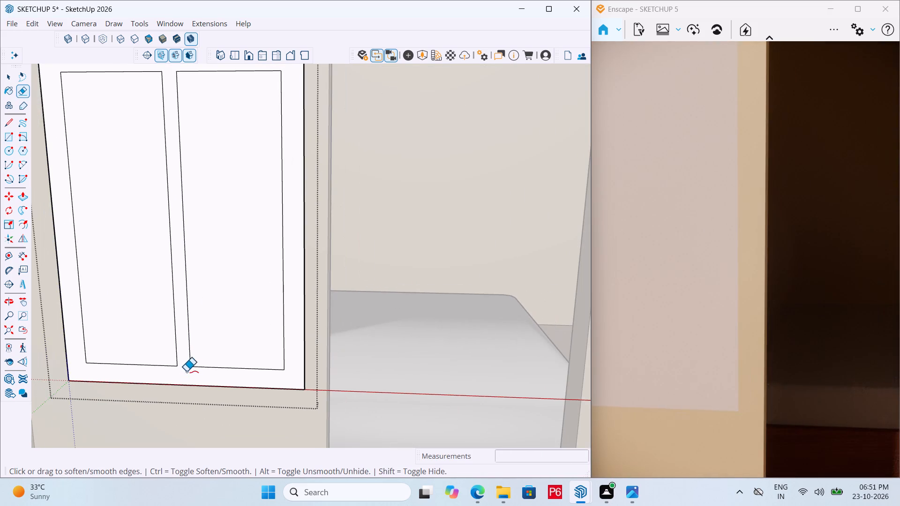
key(ctrl+s)
key(ctrl+s)
key(ctrl+s)
key(ctrl+s)
key(ctrl+s)
key(ctrl+s)
key(ctrl+s)
key(ctrl+s)
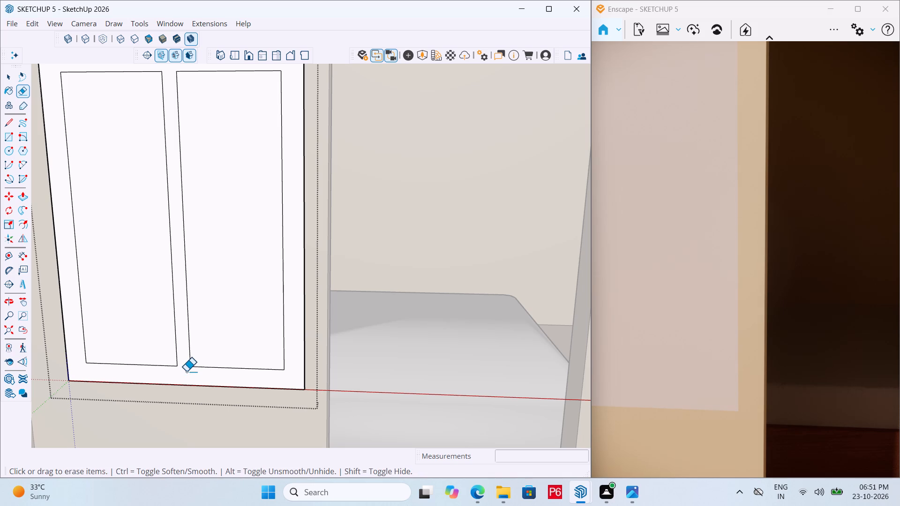
Examine the finished front window's frame, panes and surround as a reference for the balcony window.
scroll(255, 308, down, 12)
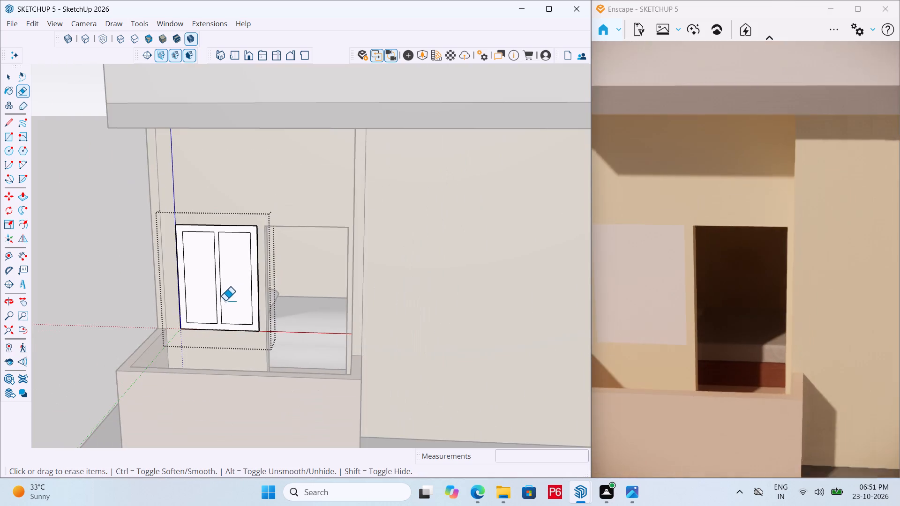
scroll(266, 295, down, 7)
middle_drag(532, 281, 347, 288)
scroll(498, 281, down, 1)
scroll(391, 188, down, 6)
middle_drag(548, 261, 439, 261)
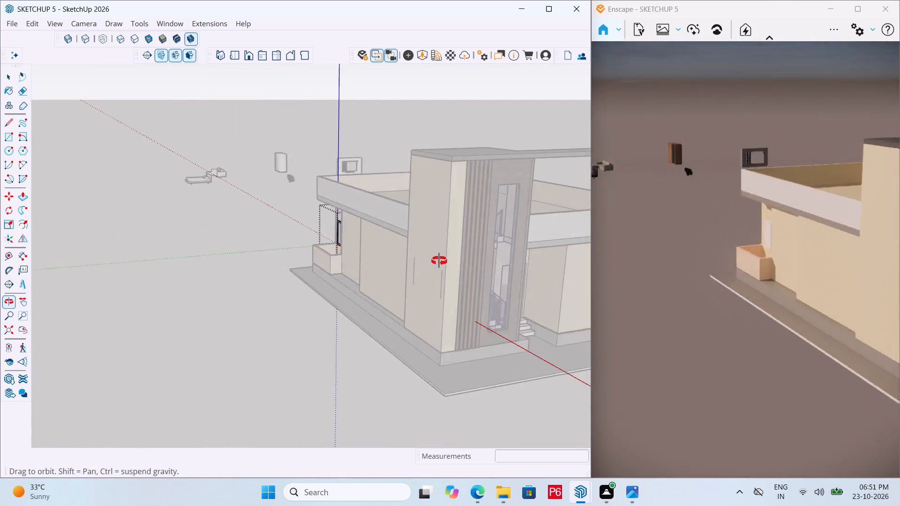
middle_drag(439, 261, 272, 263)
scroll(281, 250, down, 5)
scroll(567, 356, up, 6)
middle_drag(449, 331, 356, 295)
scroll(356, 295, up, 4)
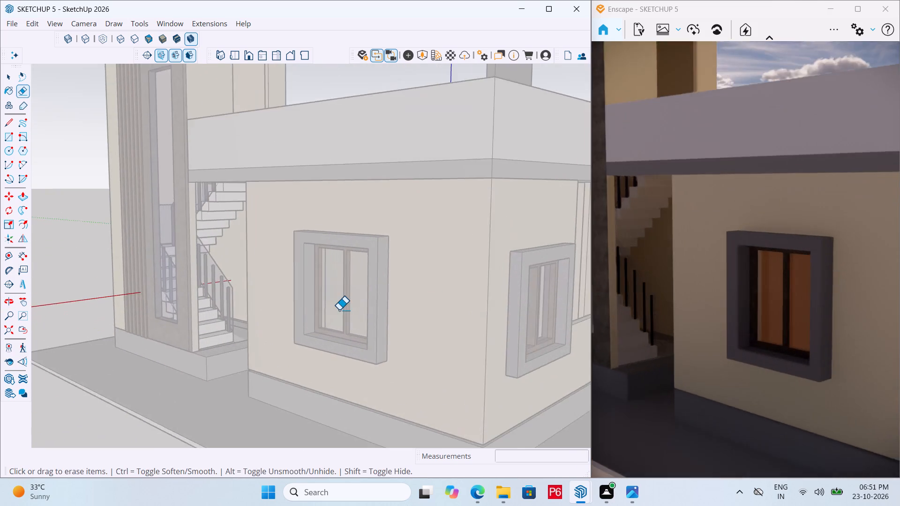
scroll(339, 310, up, 5)
middle_drag(353, 311, 399, 319)
scroll(442, 315, up, 4)
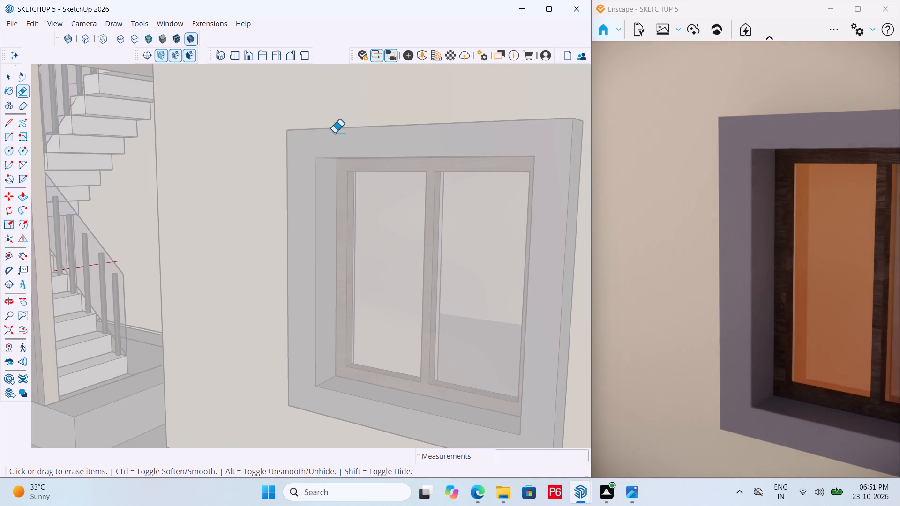
scroll(285, 282, down, 13)
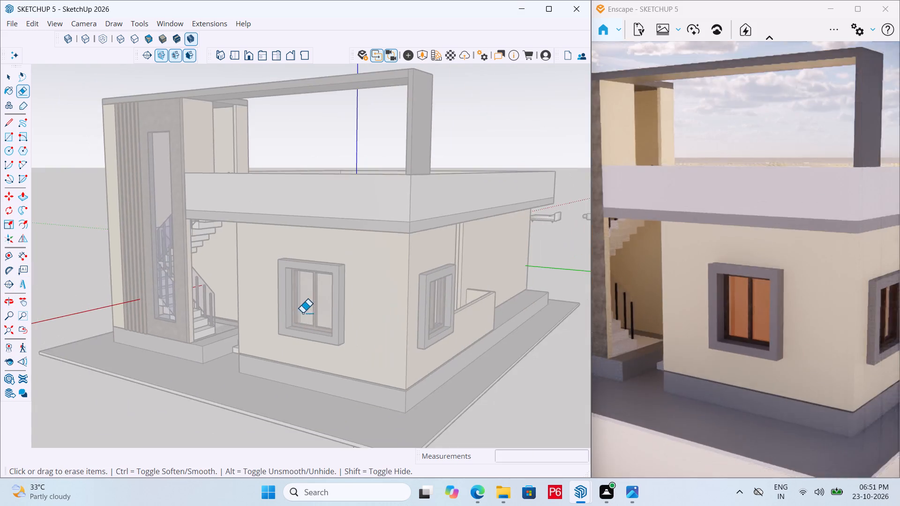
scroll(303, 312, down, 5)
middle_drag(306, 299, 337, 307)
middle_drag(342, 305, 397, 299)
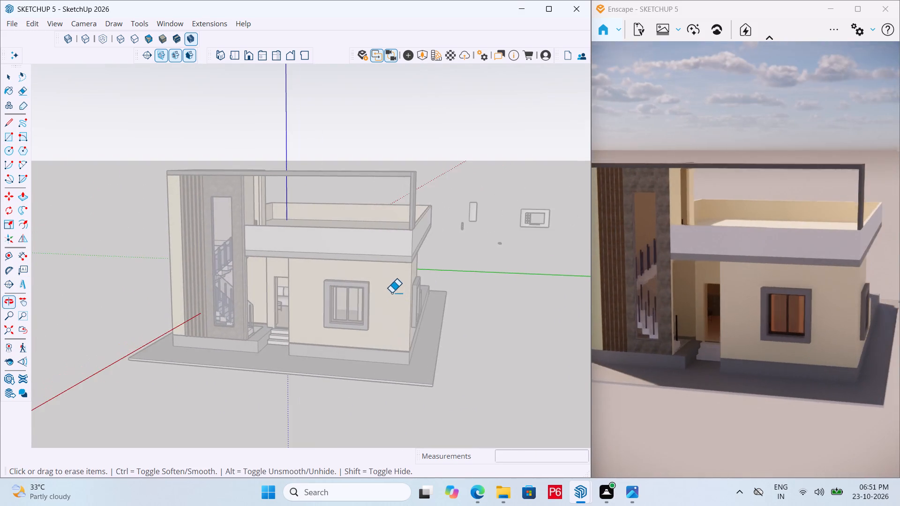
scroll(418, 297, down, 5)
Sample the Wood_Floor_12_1K material from the front window's frame and apply it to the balcony window's frame face.
middle_drag(334, 283, 263, 260)
scroll(362, 313, up, 16)
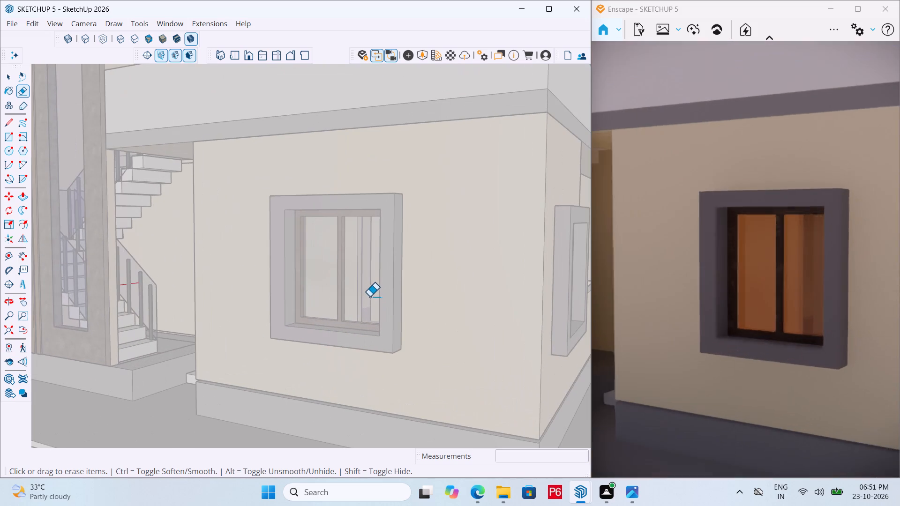
key(p)
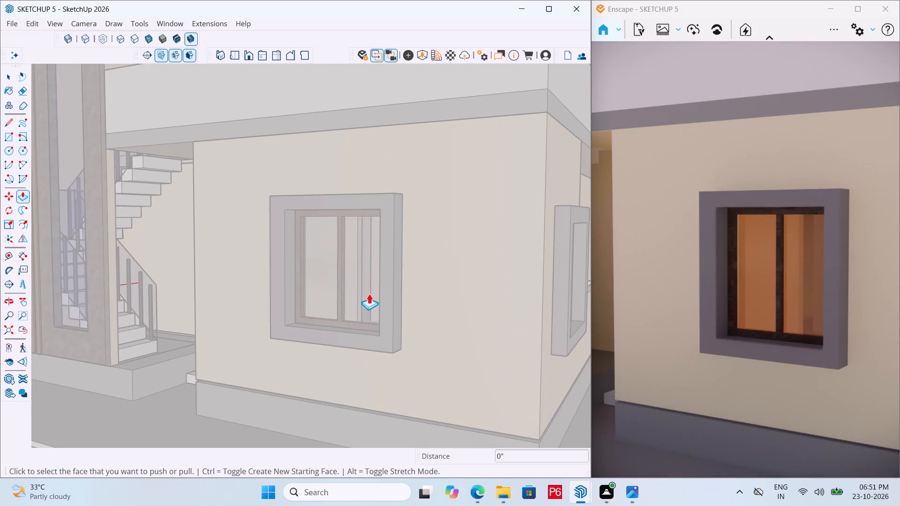
key(b)
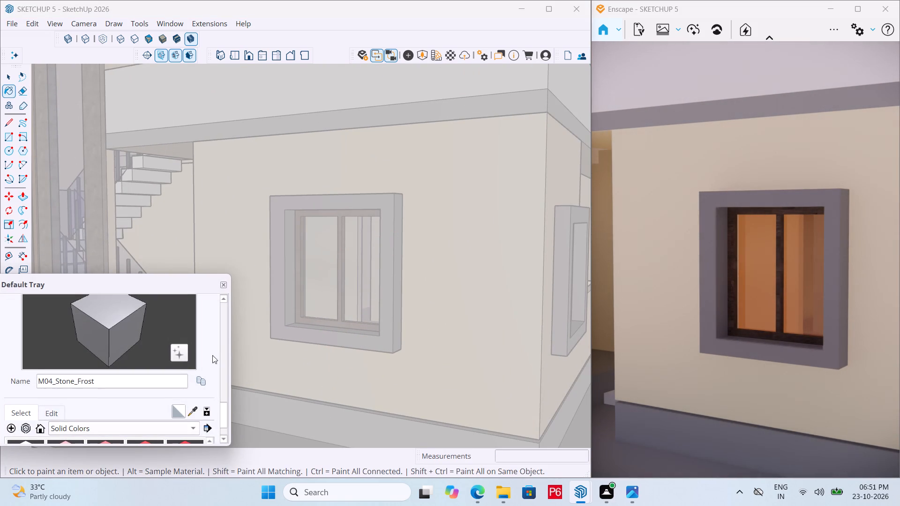
click(191, 409)
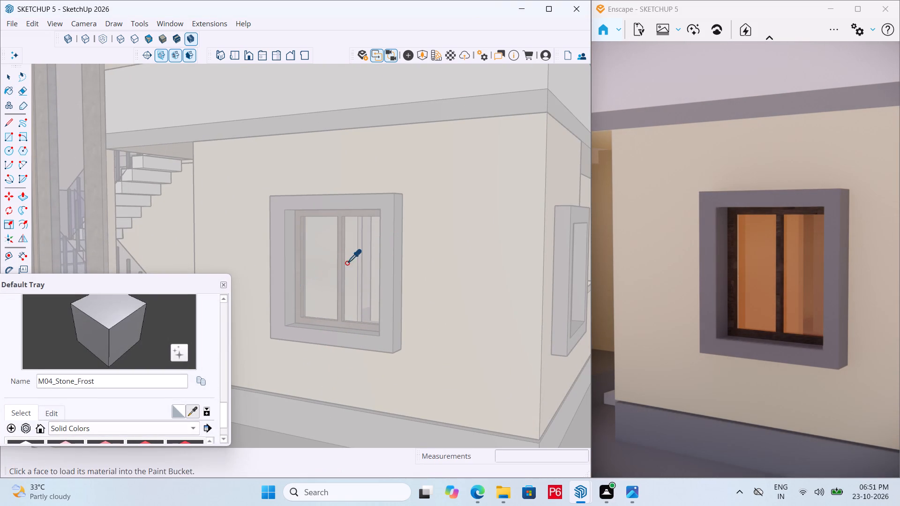
scroll(349, 261, up, 5)
click(331, 253)
scroll(403, 257, down, 7)
scroll(443, 285, down, 6)
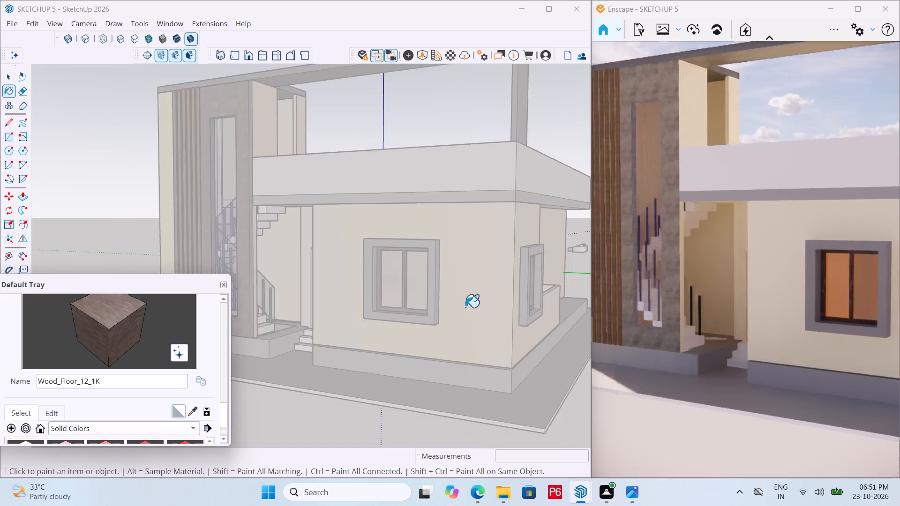
scroll(451, 302, down, 7)
middle_drag(325, 284, 666, 327)
scroll(428, 268, down, 7)
scroll(273, 260, up, 3)
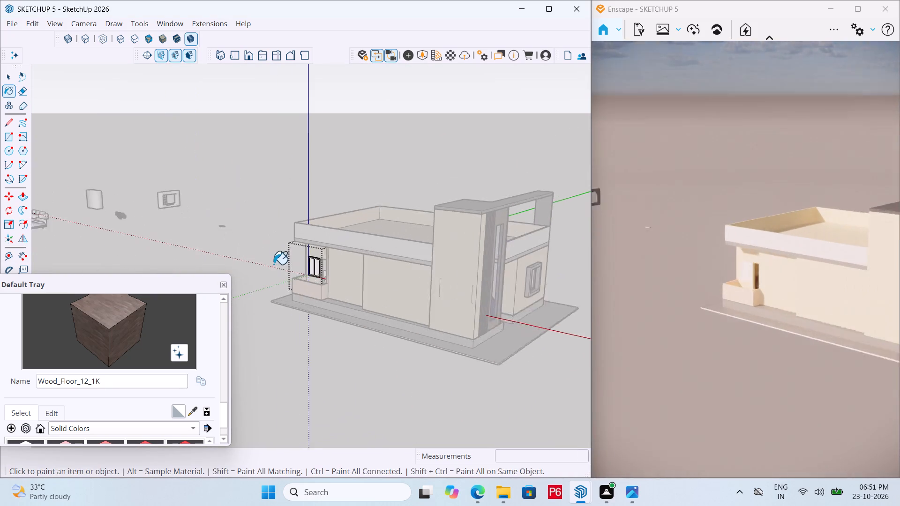
scroll(273, 264, up, 20)
scroll(273, 264, up, 8)
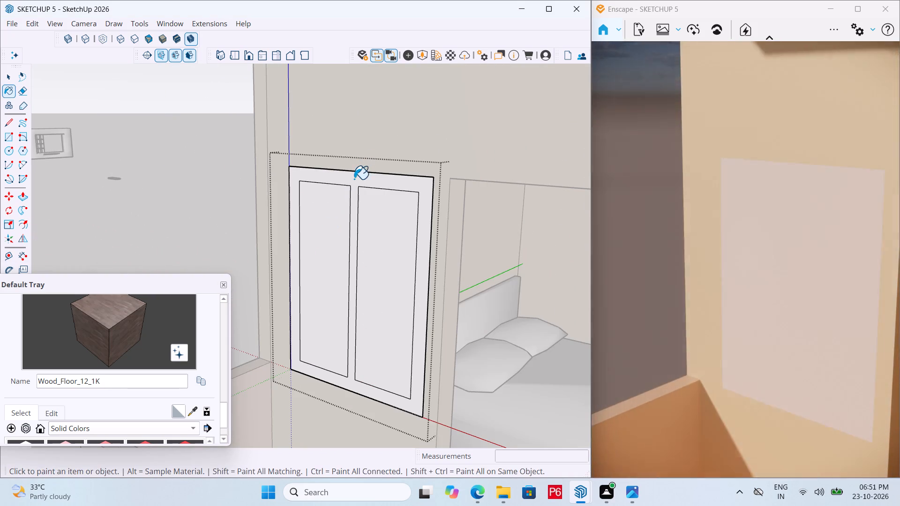
click(354, 179)
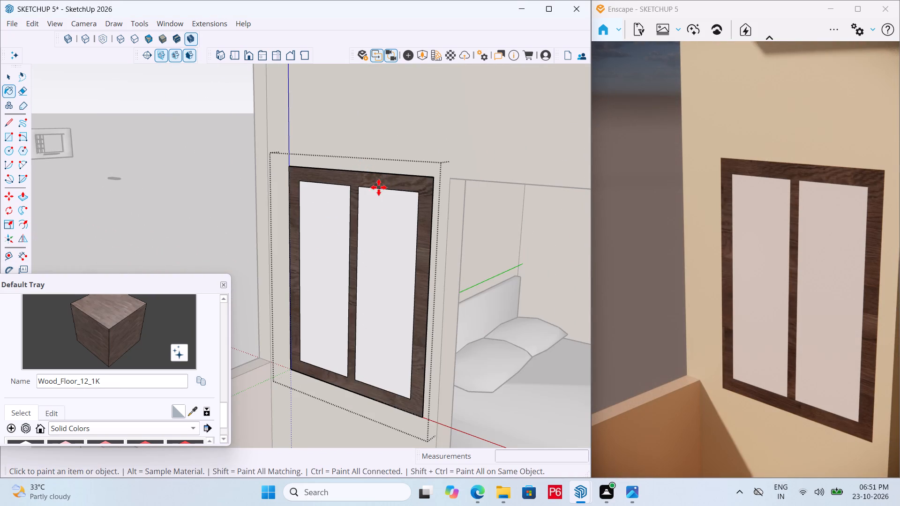
Extrude the balcony window's wood frame face outward by 3".
key(m)
key(p)
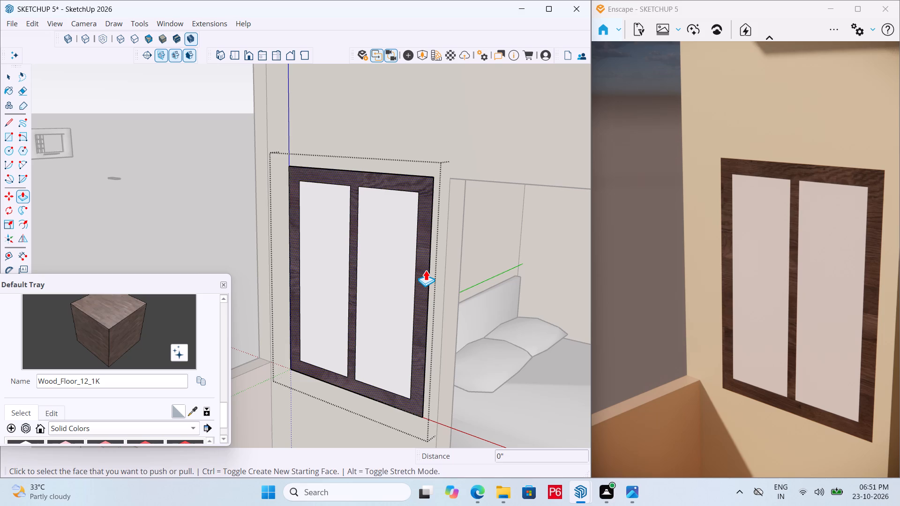
click(426, 270)
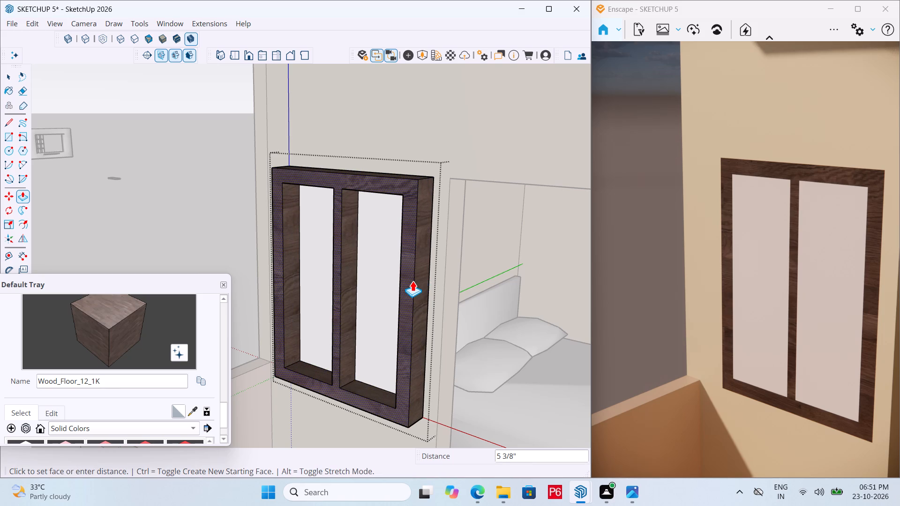
text(3")
key(Return)
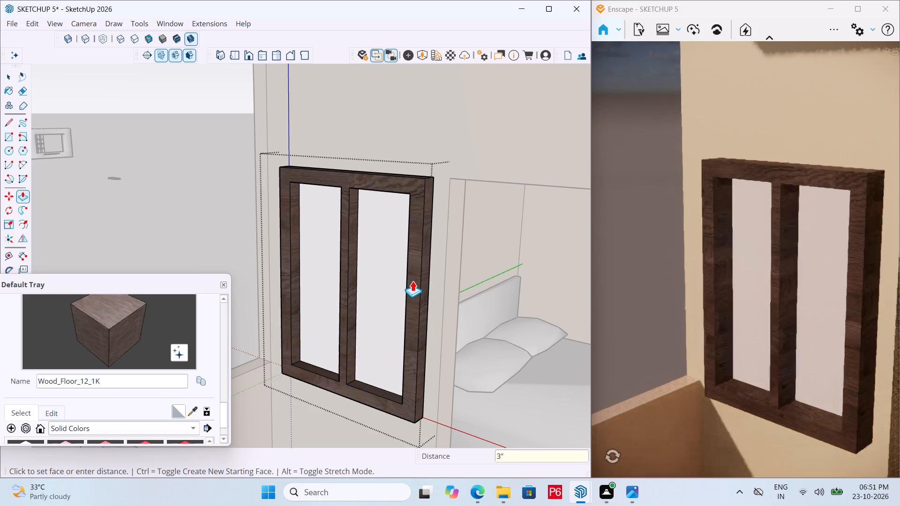
Close the frame group and move it back into the wall so its front is flush with the wall face.
scroll(269, 226, down, 5)
middle_drag(348, 315, 376, 343)
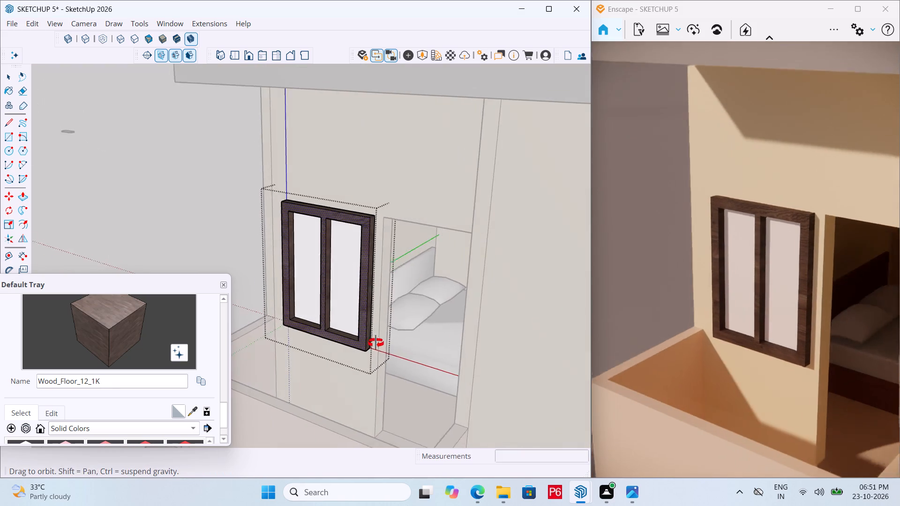
middle_drag(376, 343, 399, 345)
key(space)
click(378, 344)
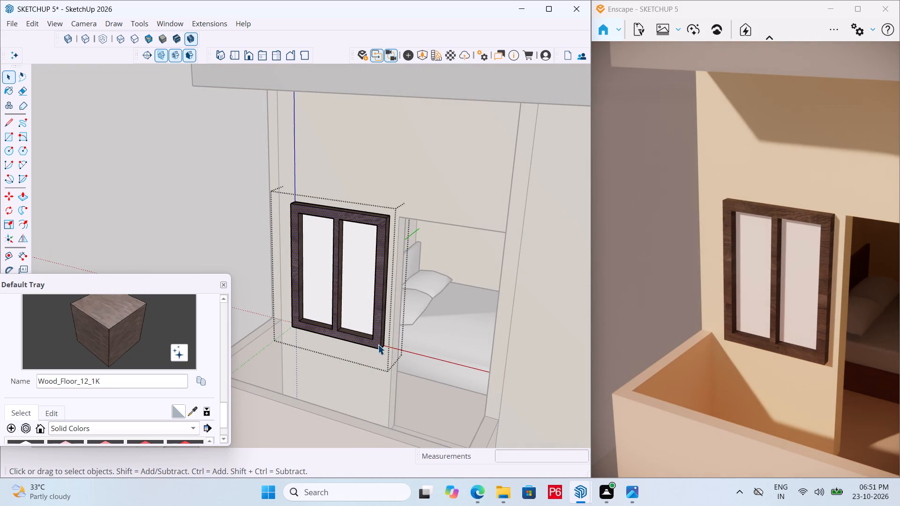
click(220, 192)
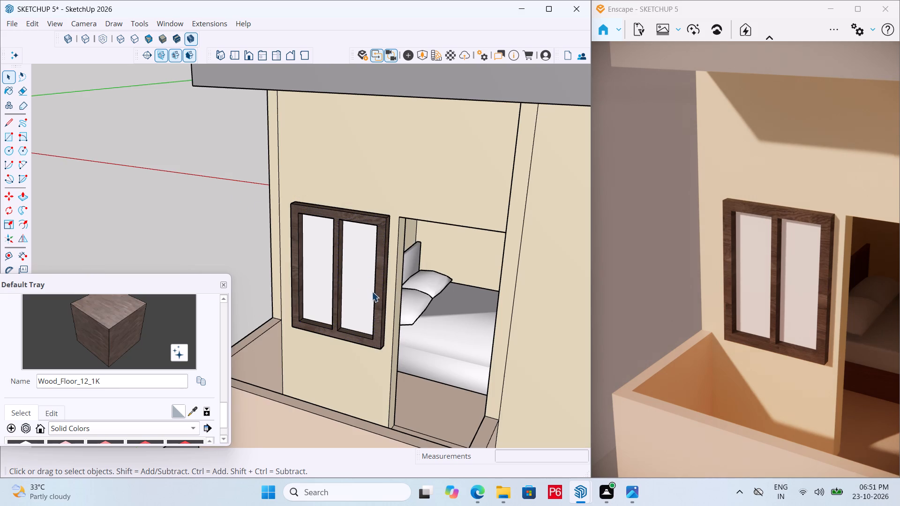
click(375, 294)
scroll(388, 342, up, 5)
key(m)
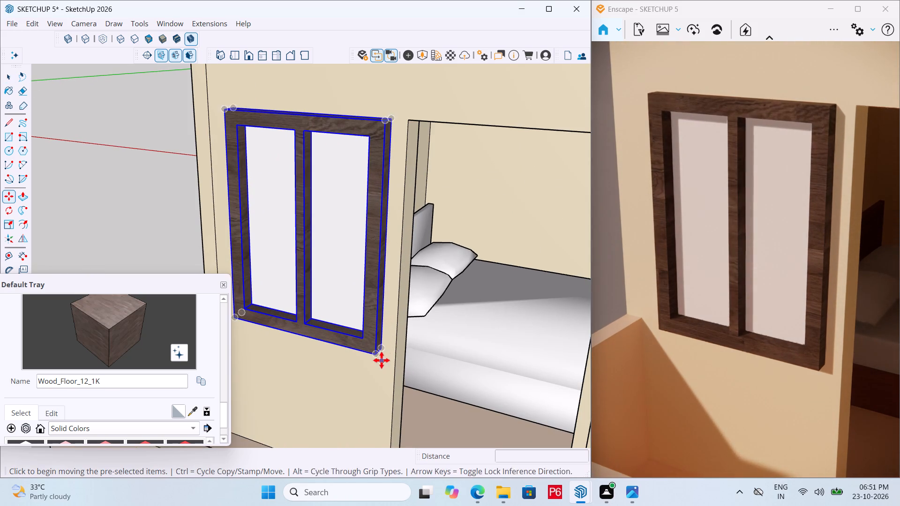
click(376, 358)
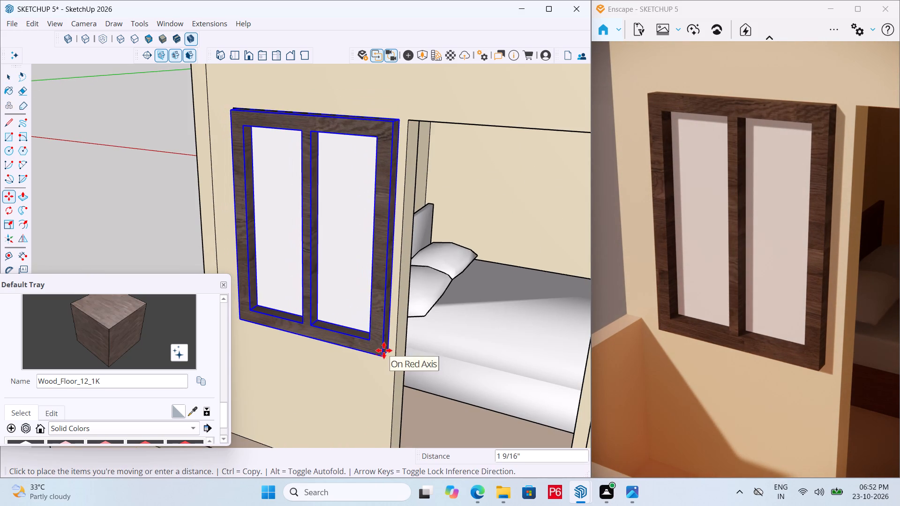
click(382, 350)
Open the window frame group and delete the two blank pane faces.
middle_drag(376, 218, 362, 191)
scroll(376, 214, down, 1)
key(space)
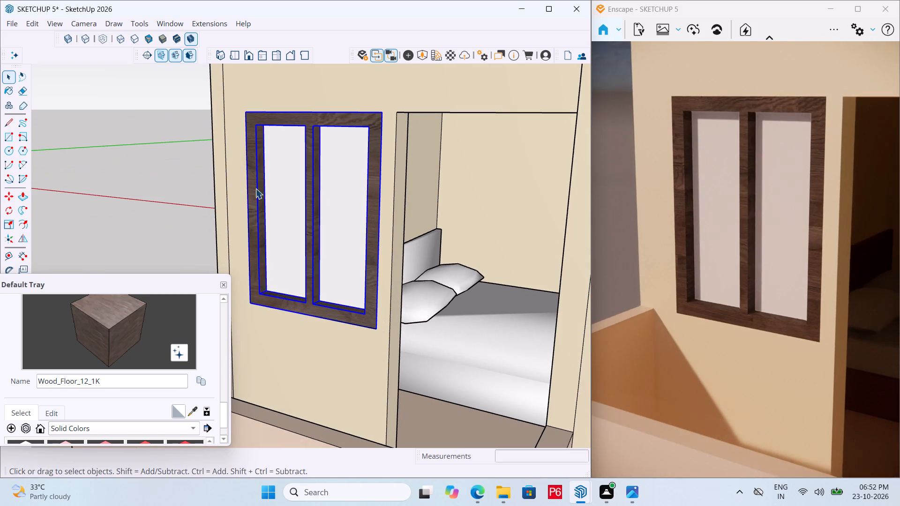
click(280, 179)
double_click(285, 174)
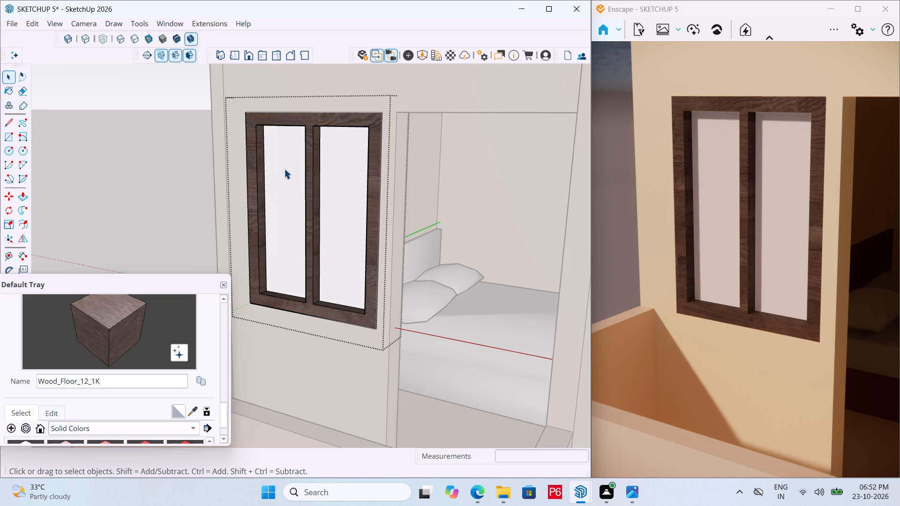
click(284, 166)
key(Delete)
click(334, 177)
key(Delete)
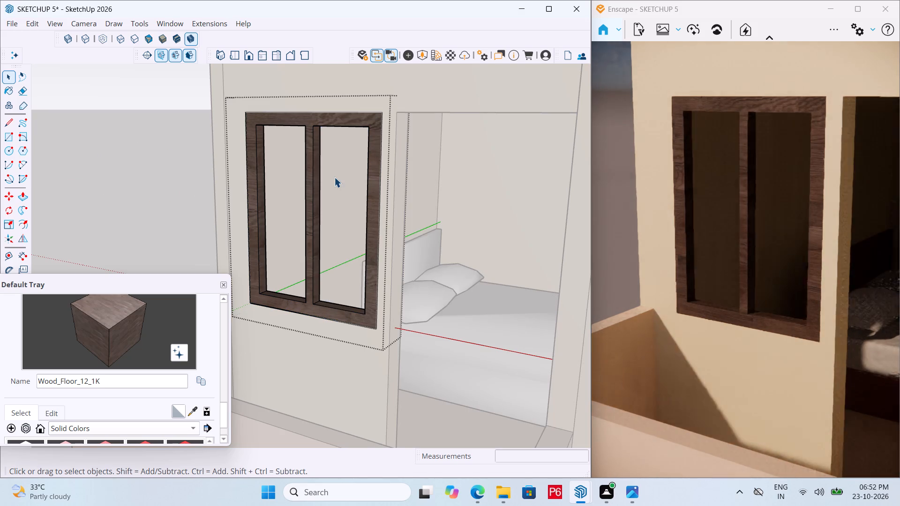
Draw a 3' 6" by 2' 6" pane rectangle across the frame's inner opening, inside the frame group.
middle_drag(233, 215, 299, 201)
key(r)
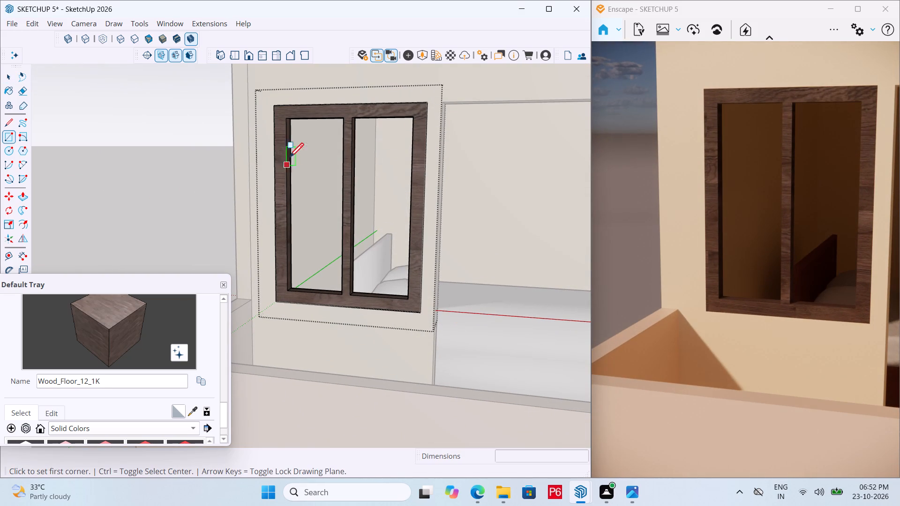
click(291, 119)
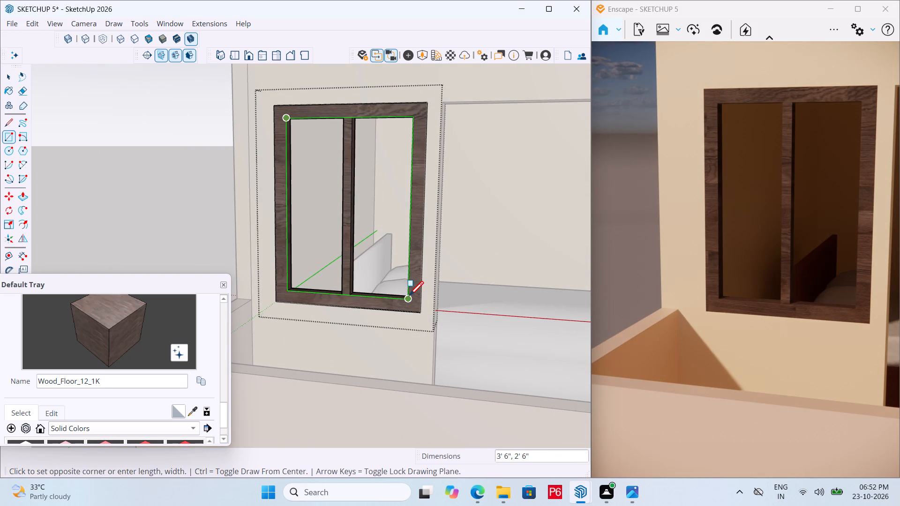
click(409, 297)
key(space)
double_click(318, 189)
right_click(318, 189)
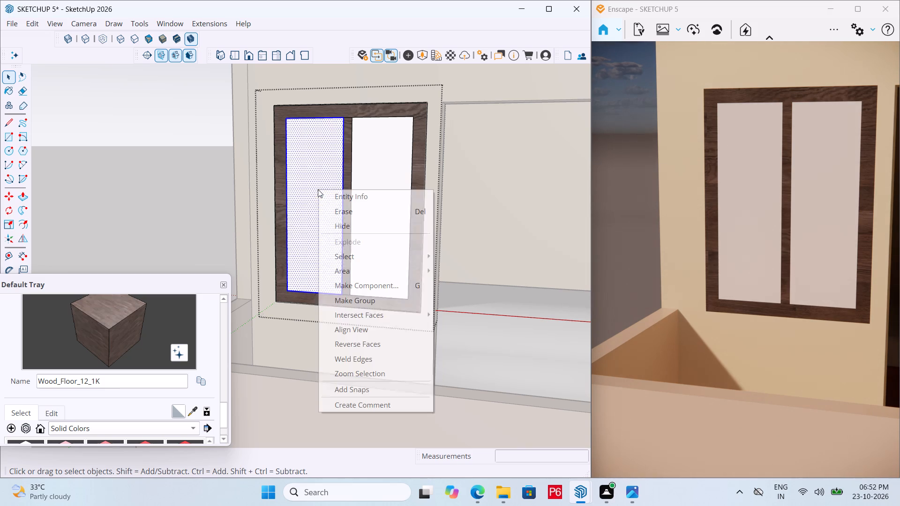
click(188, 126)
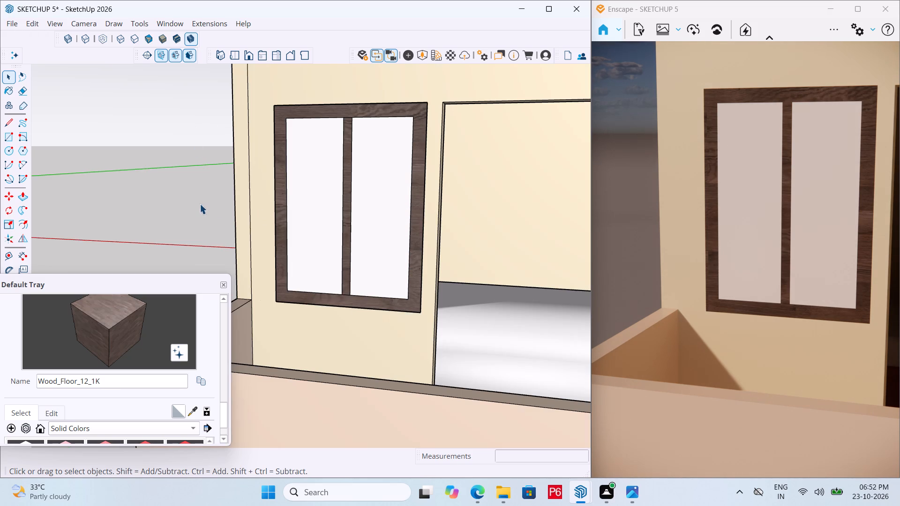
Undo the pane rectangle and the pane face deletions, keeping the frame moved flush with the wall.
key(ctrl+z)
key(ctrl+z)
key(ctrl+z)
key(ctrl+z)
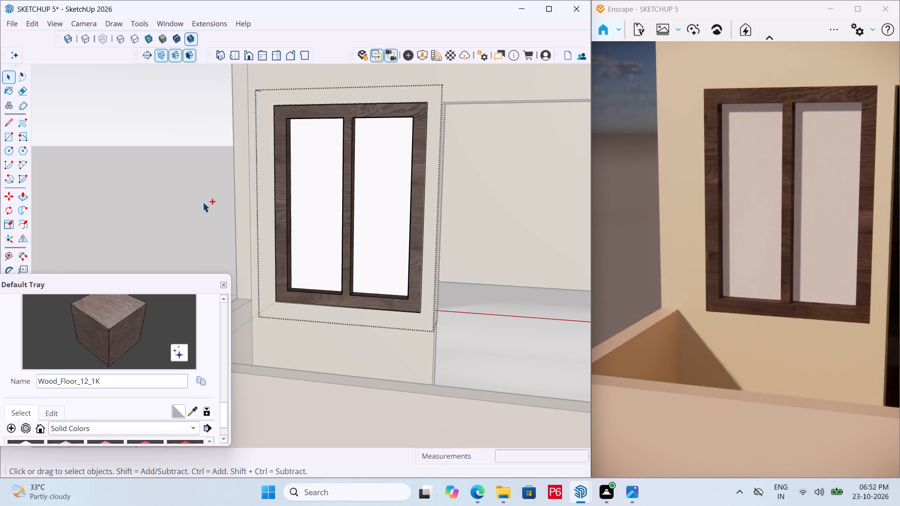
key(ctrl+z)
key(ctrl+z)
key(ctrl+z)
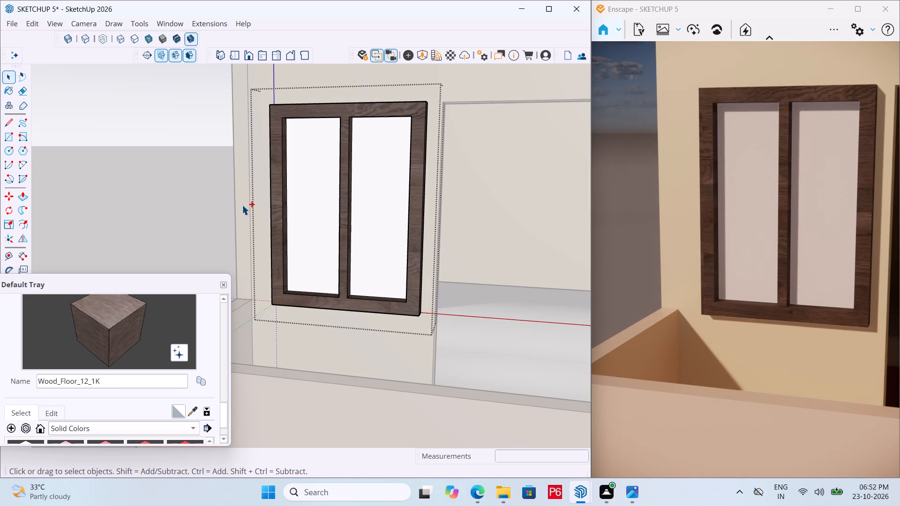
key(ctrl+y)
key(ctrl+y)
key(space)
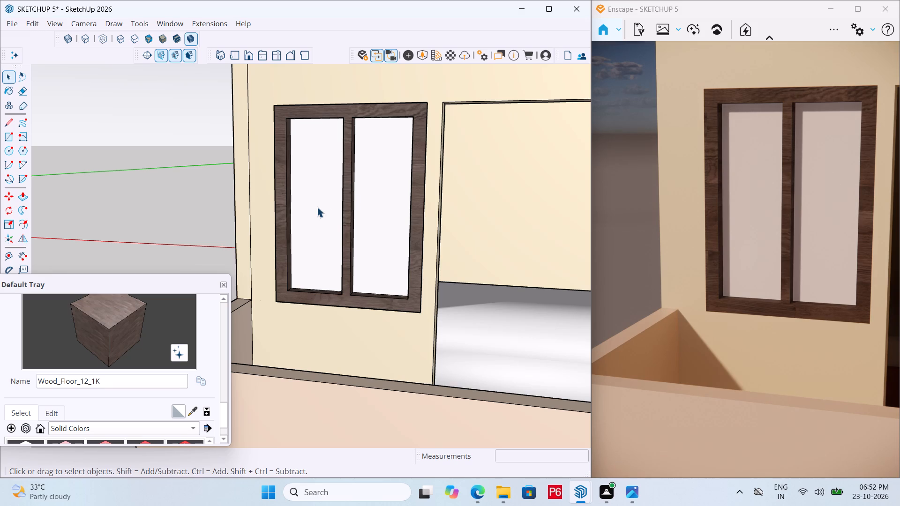
Delete the two blank pane faces inside the window frame group and close the group.
click(317, 207)
double_click(317, 207)
click(321, 186)
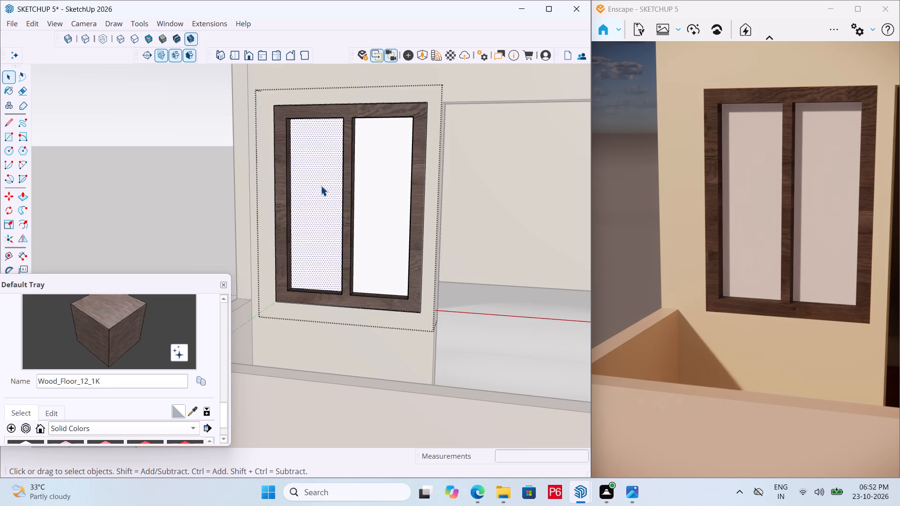
key(Delete)
click(389, 185)
key(Delete)
middle_drag(319, 177, 308, 178)
double_click(204, 178)
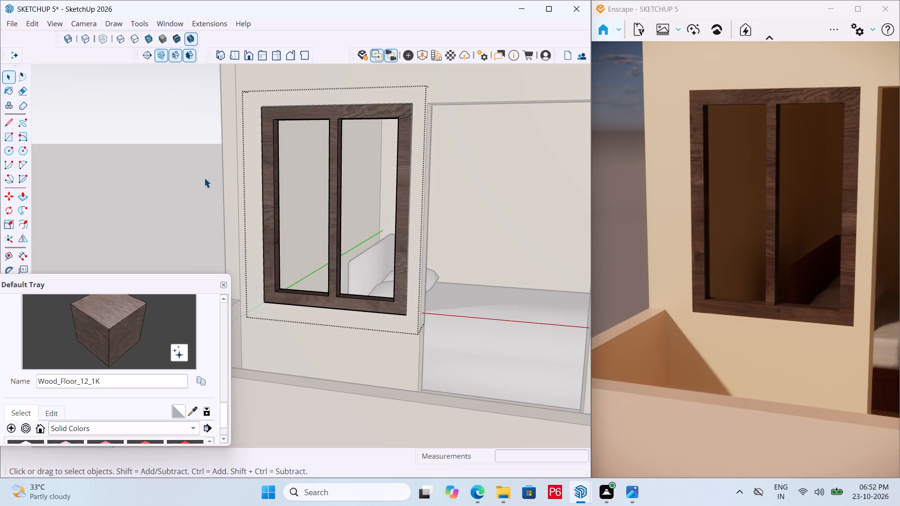
Draw a 3' 6" by 2' 6" glass pane rectangle over the frame's inner opening, outside the frame group, and group it.
middle_drag(314, 165, 302, 144)
key(r)
scroll(272, 83, up, 4)
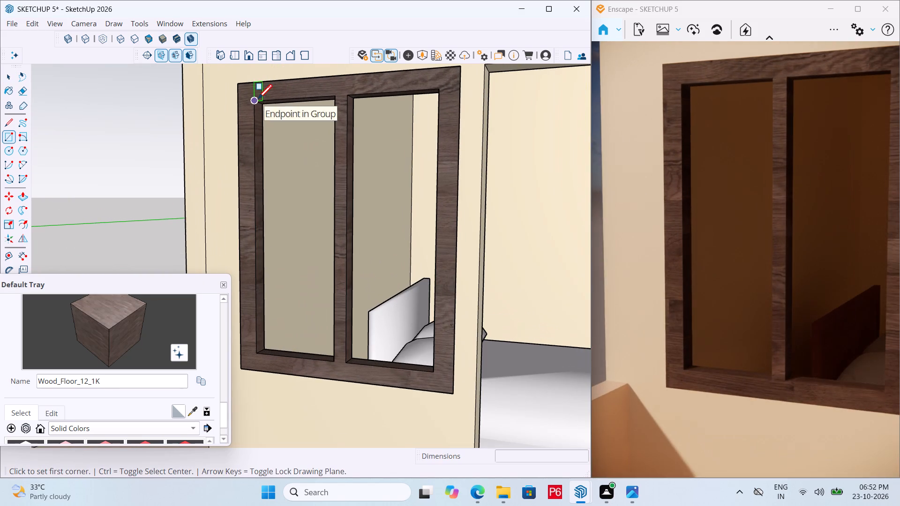
click(258, 100)
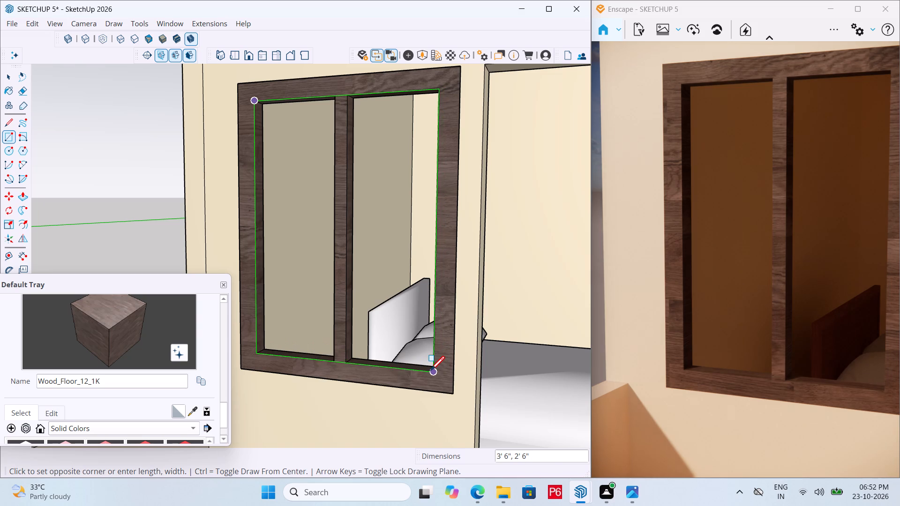
click(433, 372)
key(space)
double_click(381, 243)
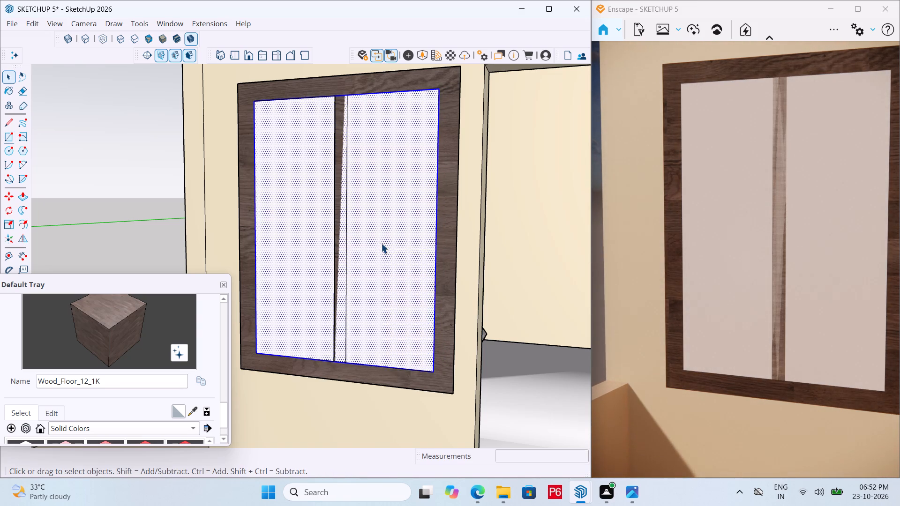
right_click(381, 243)
click(432, 352)
Move the glass pane group 1 1/2" back, to the middle of the window frame's depth.
middle_drag(400, 364, 465, 399)
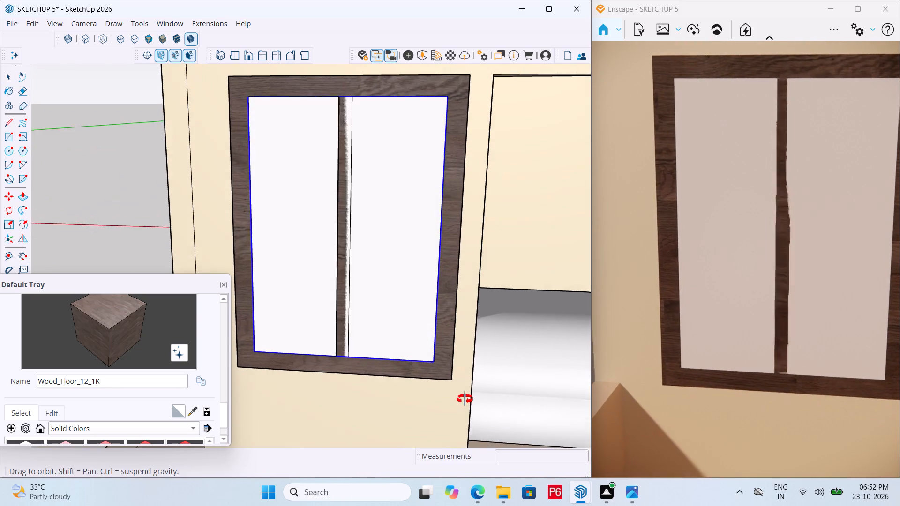
middle_drag(465, 399, 467, 399)
key(m)
click(435, 360)
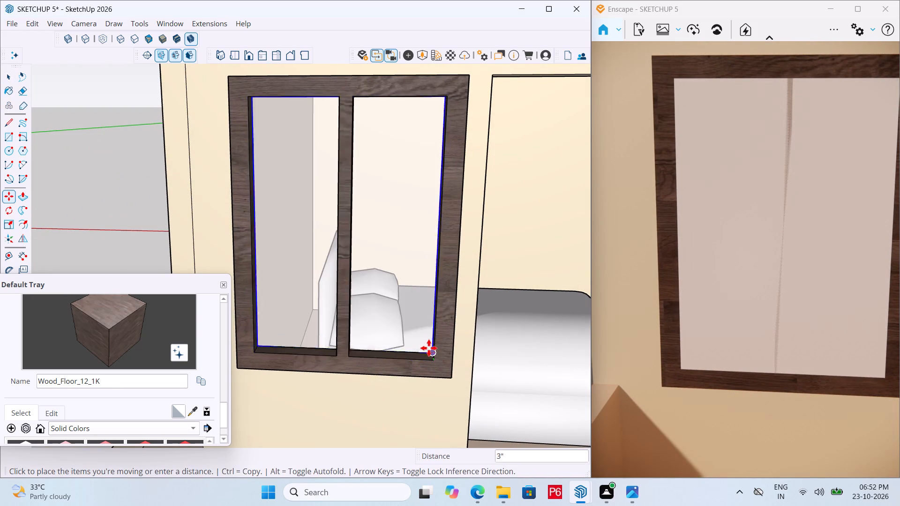
scroll(427, 344, up, 1)
middle_drag(427, 343, 523, 352)
scroll(461, 330, up, 10)
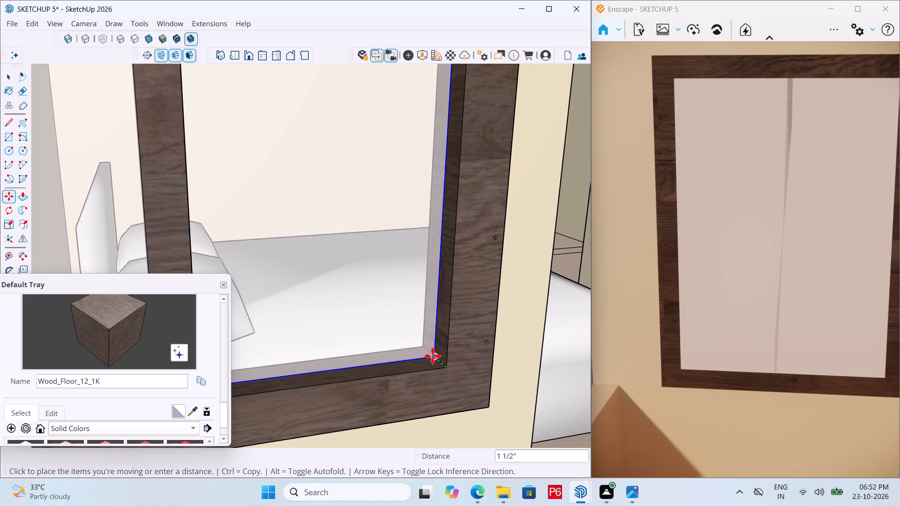
drag(433, 356, 433, 351)
scroll(476, 295, down, 11)
middle_drag(425, 281, 245, 258)
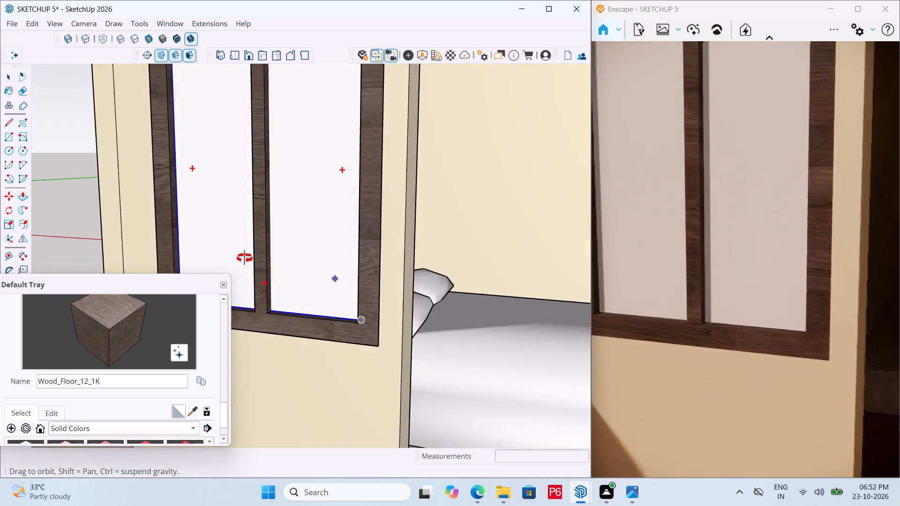
Paint the window's grouped pane with the Glass_Basic_01 material from the Glass collection.
middle_drag(245, 258, 227, 261)
scroll(350, 275, down, 6)
middle_drag(321, 256, 288, 223)
scroll(263, 188, up, 3)
middle_drag(276, 204, 345, 223)
scroll(345, 223, up, 1)
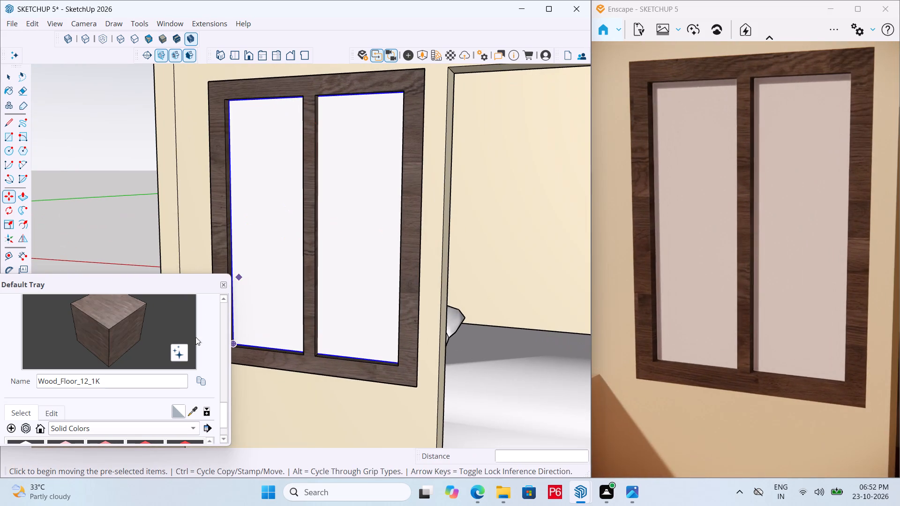
scroll(180, 403, down, 2)
click(157, 394)
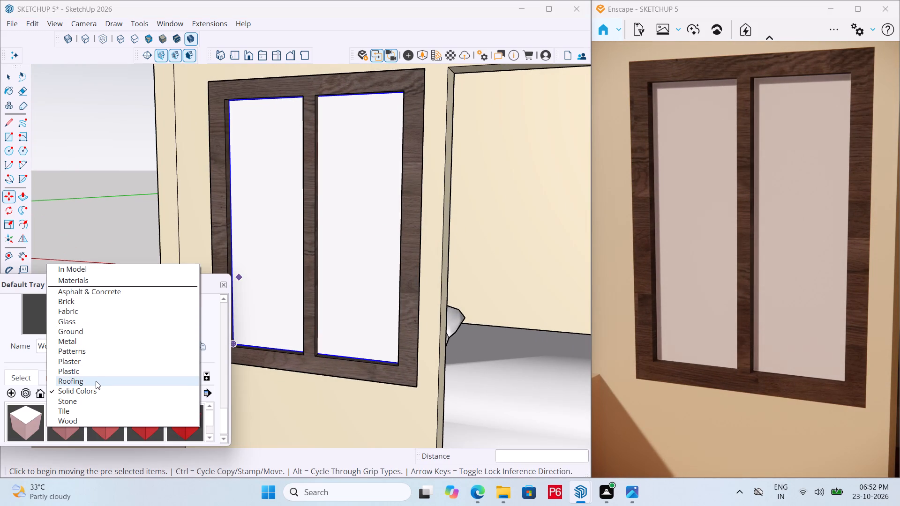
click(107, 320)
click(30, 428)
click(268, 260)
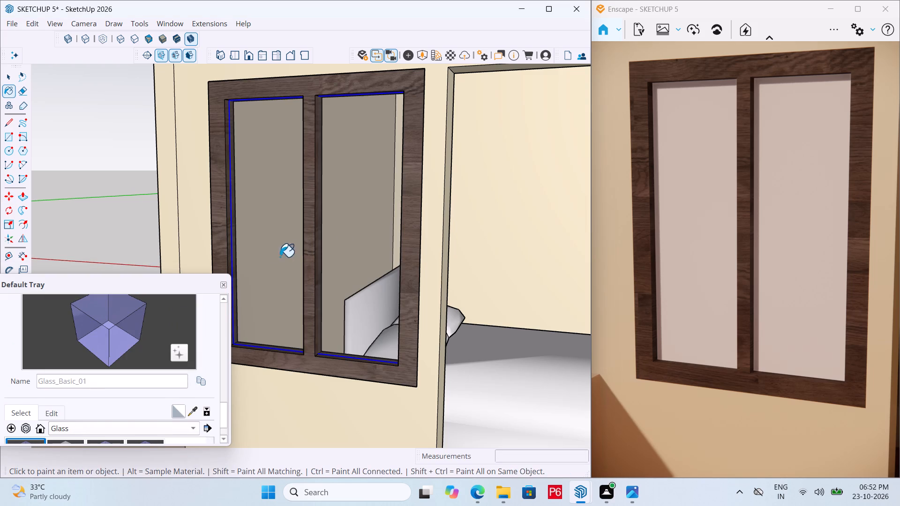
Clear the selection and save the model with the glazed window in place.
scroll(382, 225, down, 5)
middle_drag(374, 237, 516, 252)
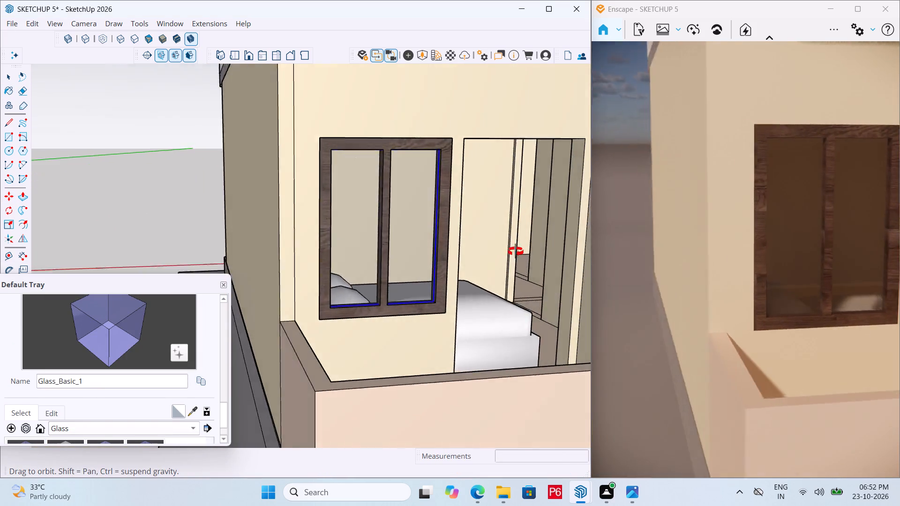
middle_drag(516, 252, 386, 251)
scroll(389, 218, down, 6)
key(space)
double_click(245, 231)
key(ctrl+s)
key(ctrl+s)
key(ctrl+s)
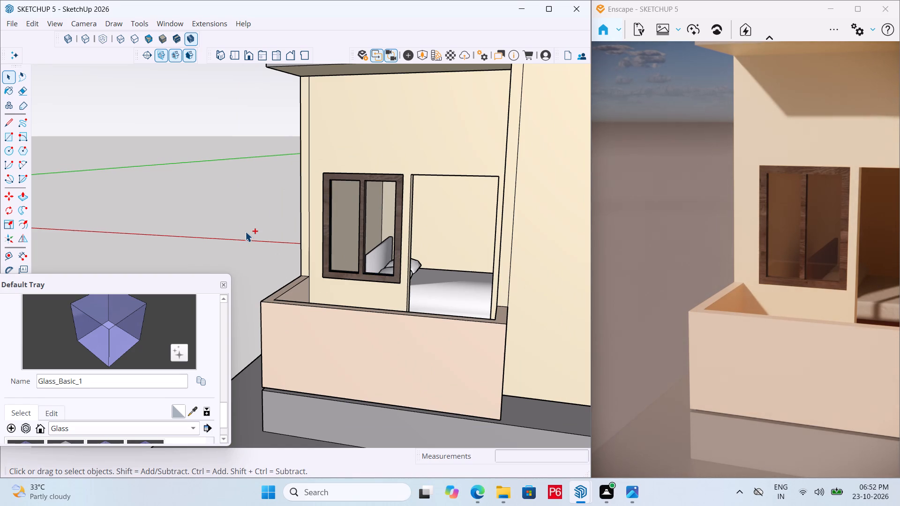
key(ctrl+s)
key(ctrl+s)
Draw a rectangle about 3' wide and 5" high on the wall directly above the window frame and group it.
scroll(246, 231, down, 6)
scroll(344, 202, down, 1)
middle_drag(341, 202, 379, 230)
scroll(380, 230, up, 1)
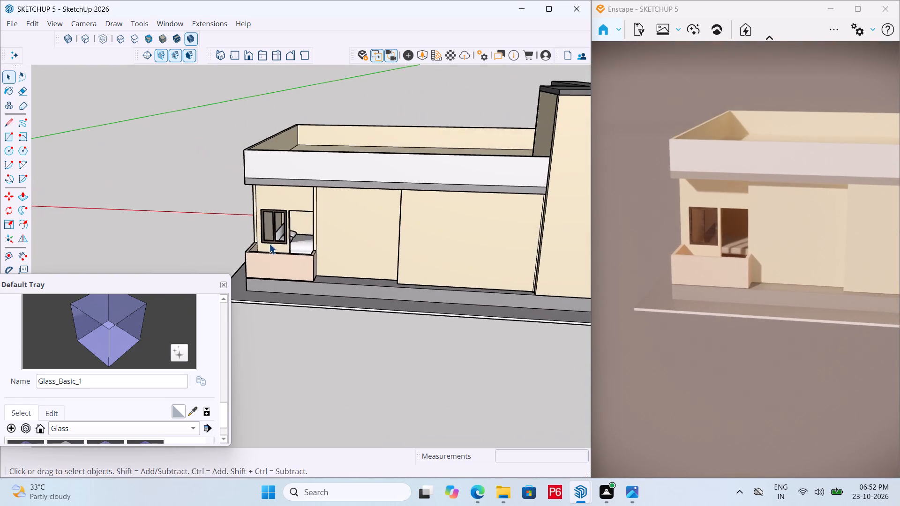
middle_drag(271, 242, 435, 220)
scroll(435, 220, up, 5)
scroll(420, 177, down, 4)
middle_drag(247, 206, 220, 197)
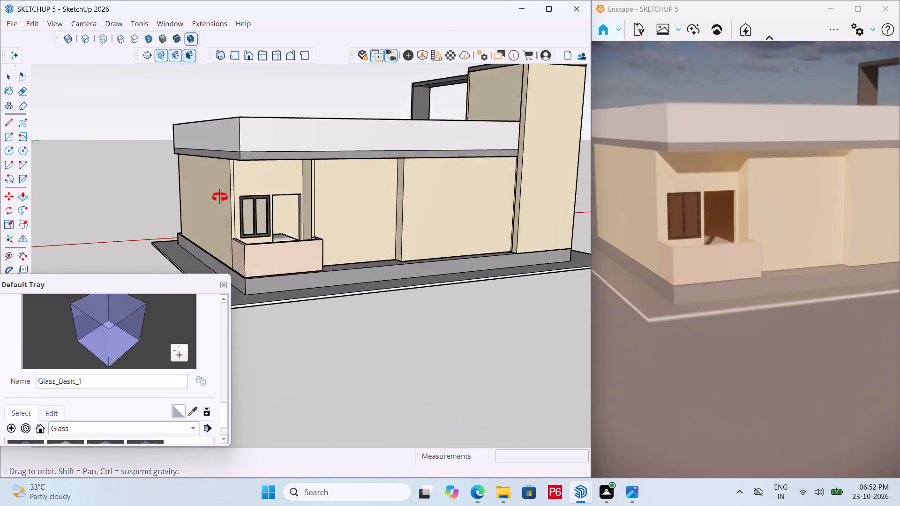
middle_drag(220, 197, 206, 195)
scroll(239, 194, up, 13)
middle_drag(240, 204, 233, 250)
scroll(219, 251, up, 6)
key(r)
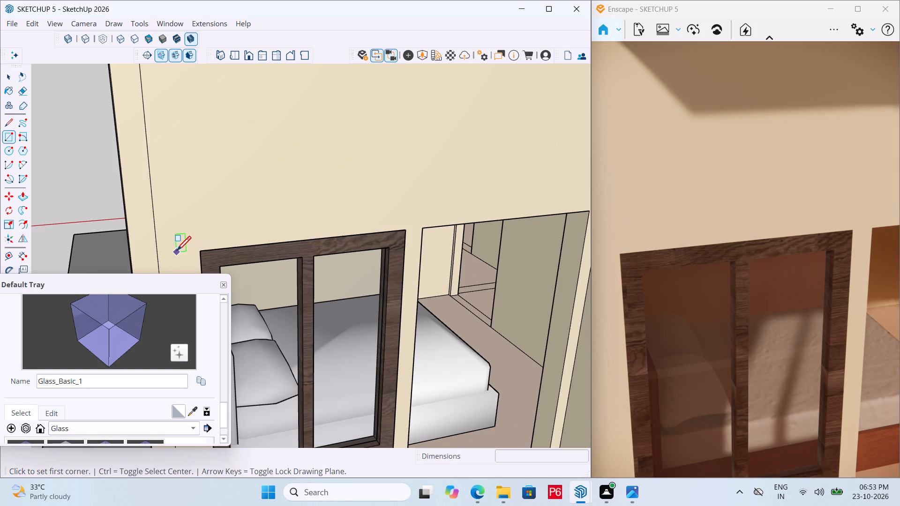
click(202, 249)
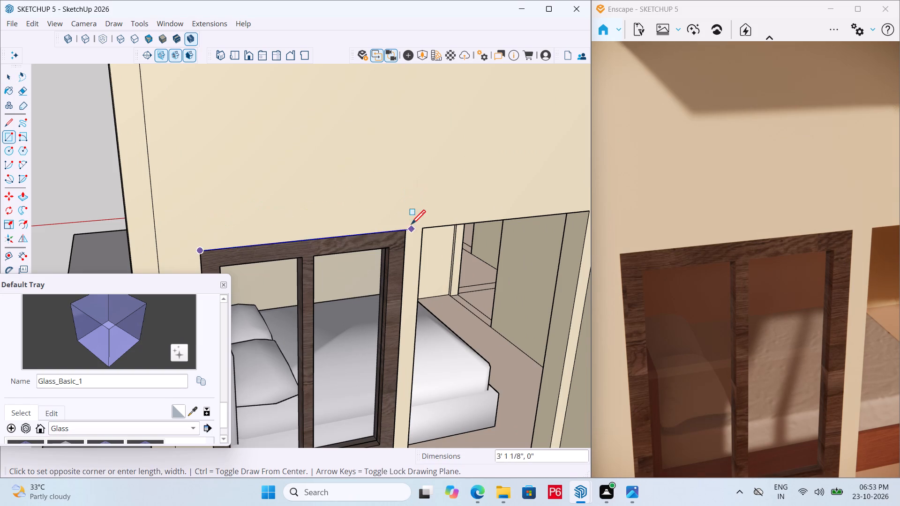
click(406, 202)
key(space)
triple_click(372, 218)
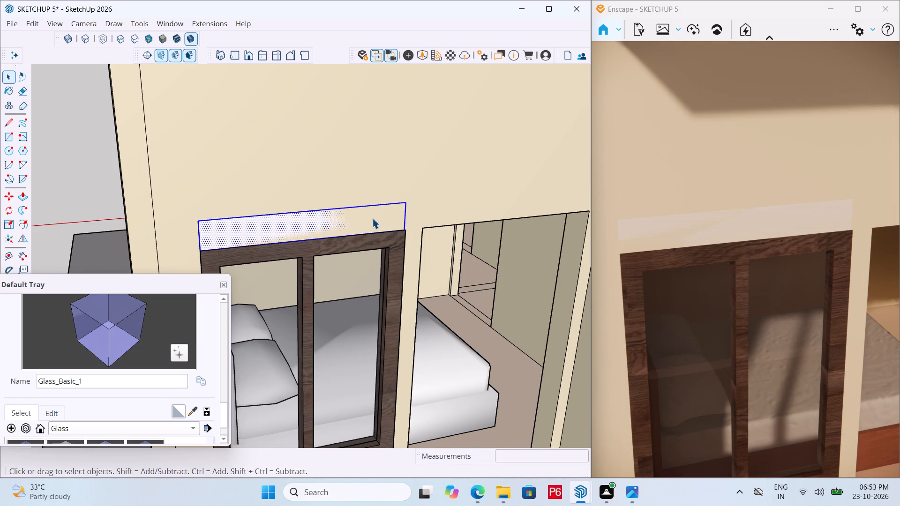
right_click(372, 218)
click(446, 332)
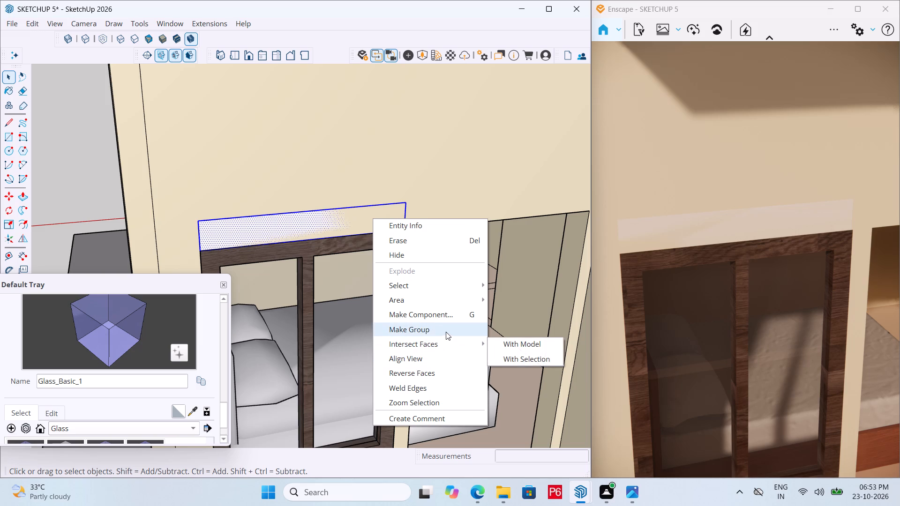
click(337, 229)
Open the new rectangle group and paint its face with the M05_Graphite_Haze solid colour.
double_click(315, 223)
click(275, 227)
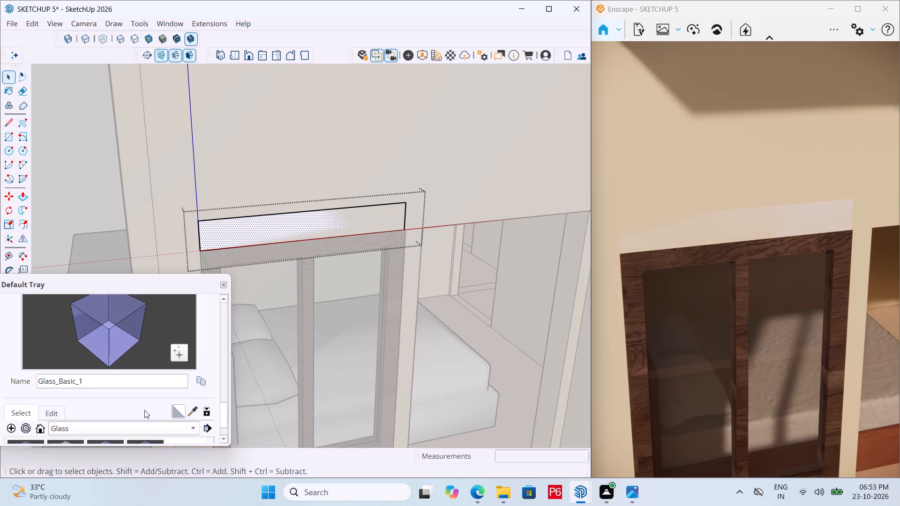
scroll(144, 410, down, 3)
click(148, 387)
click(73, 456)
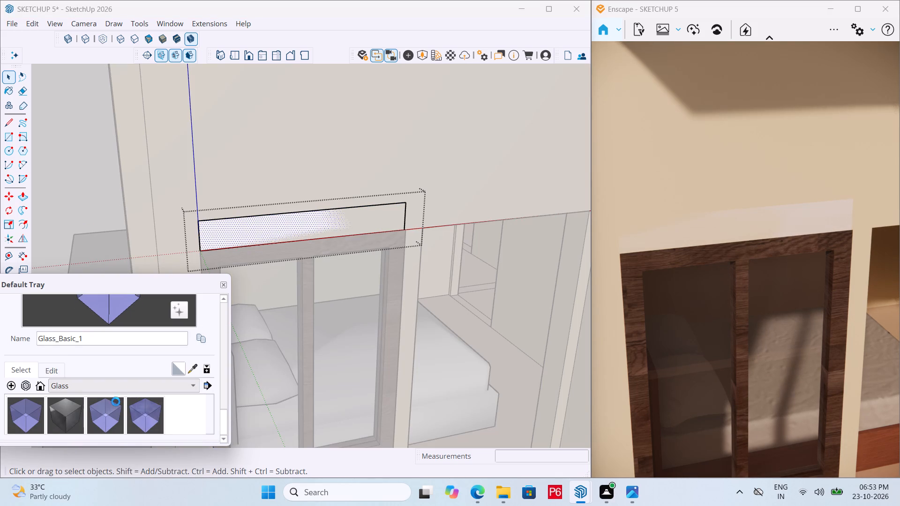
scroll(146, 391, down, 13)
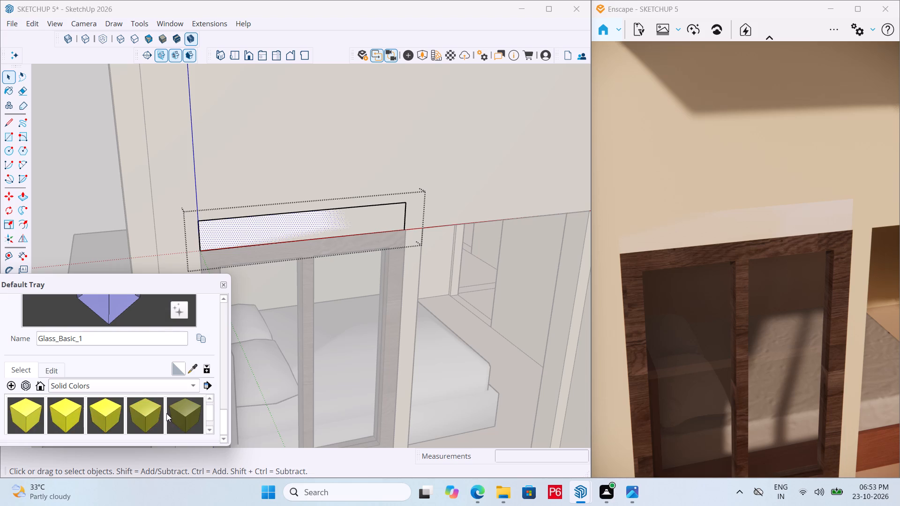
scroll(166, 413, down, 14)
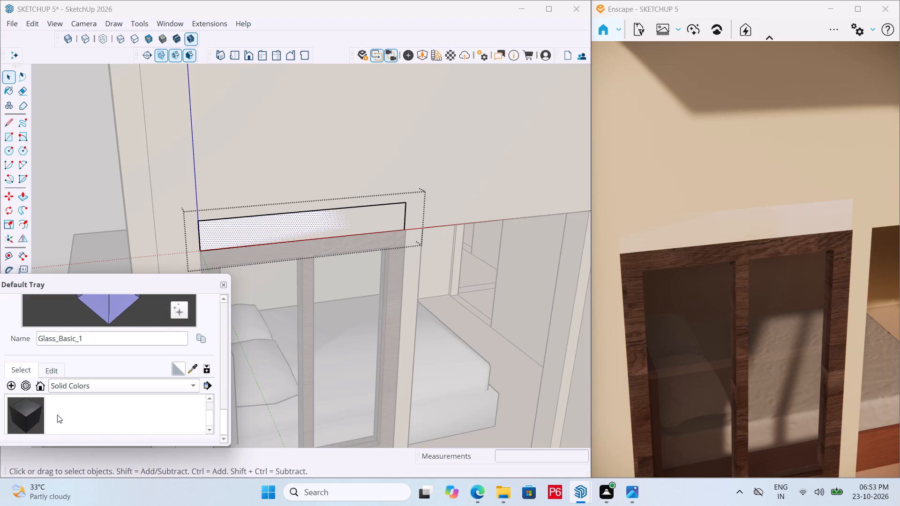
scroll(78, 419, up, 2)
scroll(139, 411, down, 1)
click(66, 417)
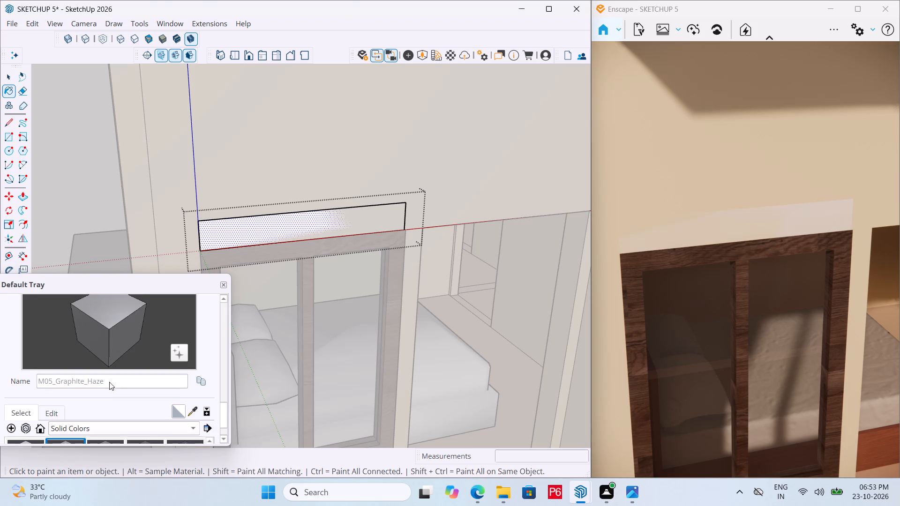
click(290, 224)
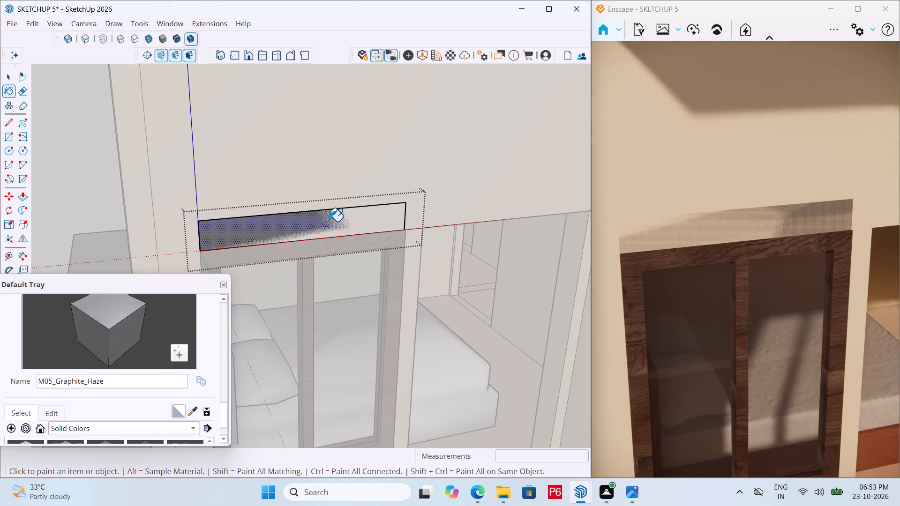
Push/Pull the graphite face 6" outward from the wall to form a projection above the window.
key(p)
click(336, 220)
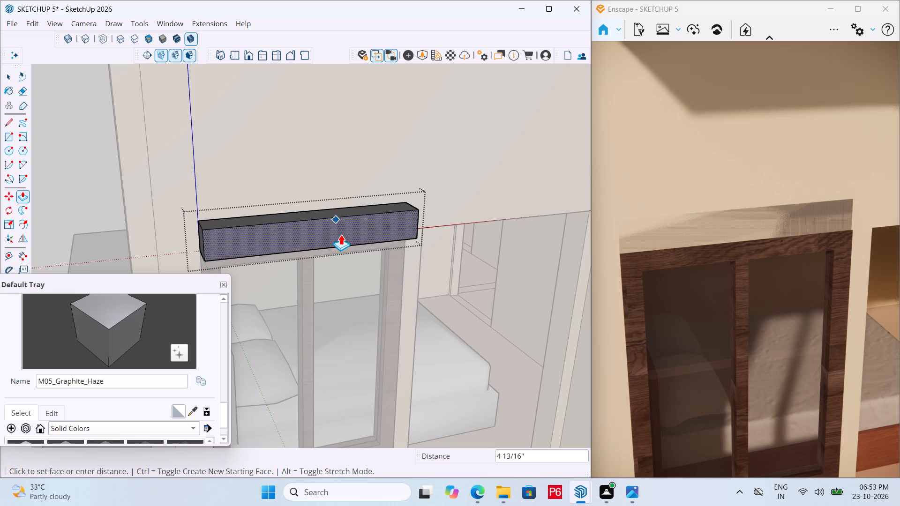
middle_drag(341, 234, 495, 205)
text(6")
key(Return)
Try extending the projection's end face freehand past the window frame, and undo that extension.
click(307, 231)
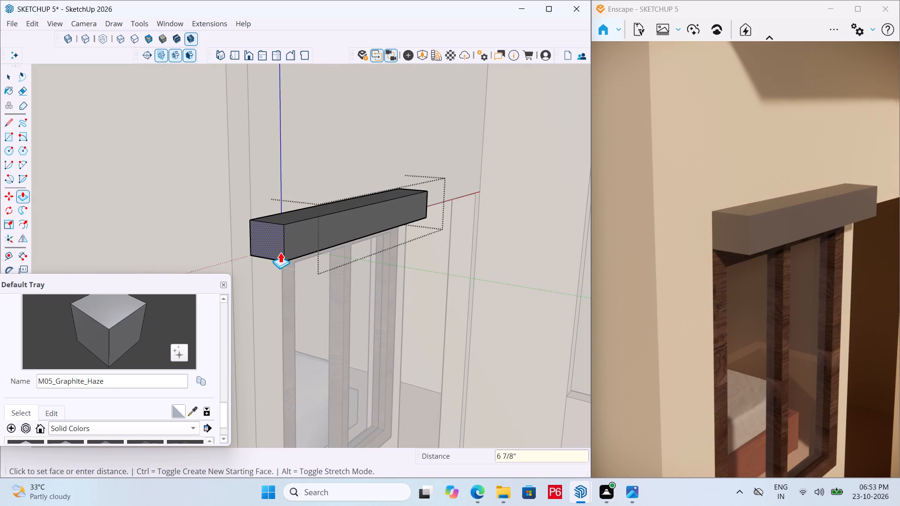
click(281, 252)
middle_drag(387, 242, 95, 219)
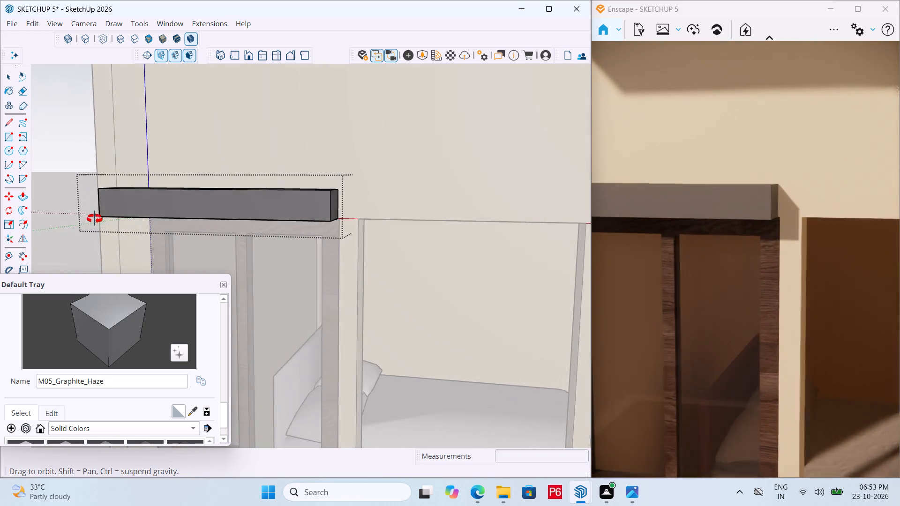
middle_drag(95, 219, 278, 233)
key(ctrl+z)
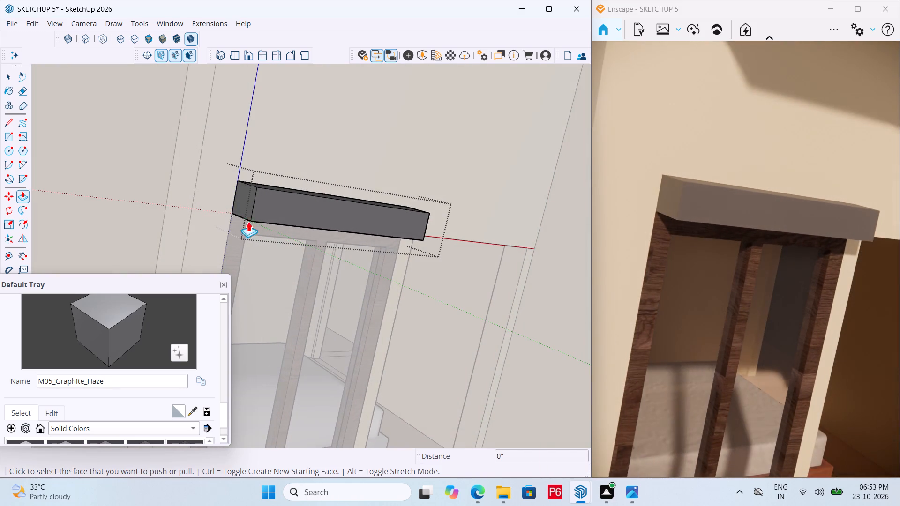
Extend both ends of the projection above the window by 3" each.
scroll(233, 200, up, 2)
click(242, 199)
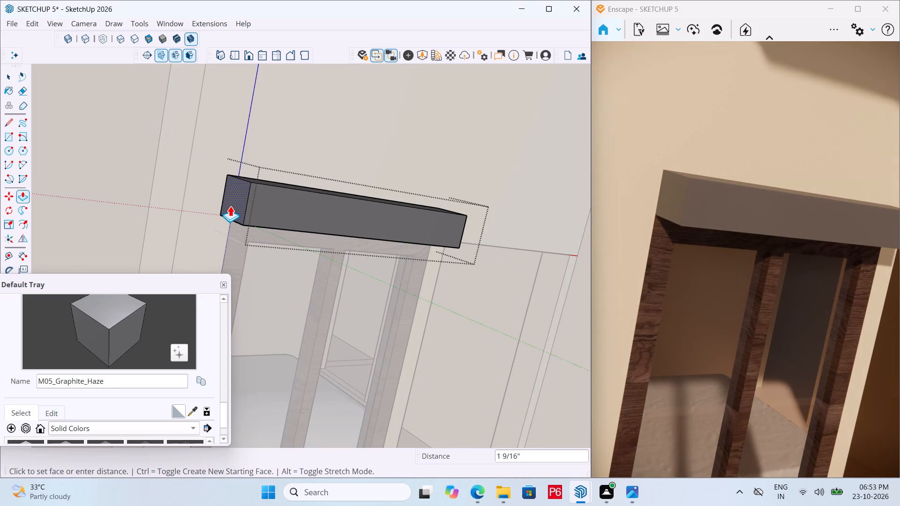
text(3")
key(Return)
middle_drag(331, 205, 267, 196)
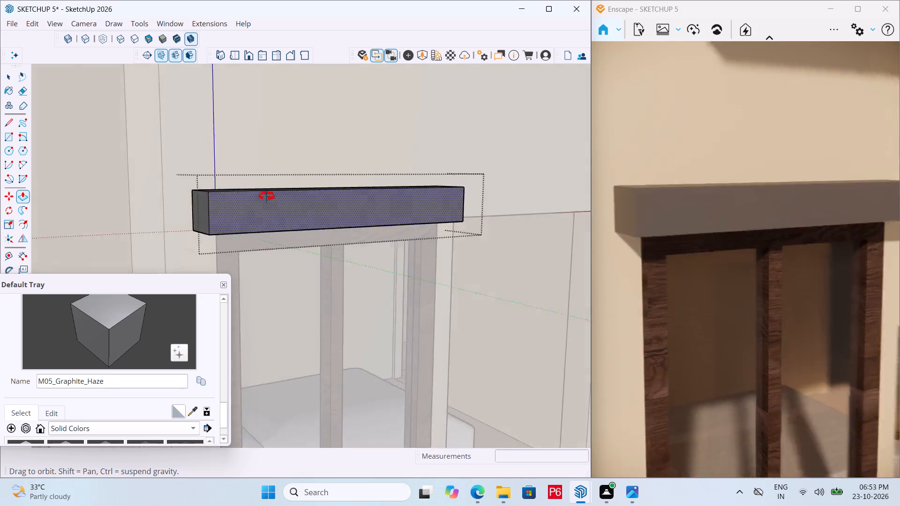
middle_drag(267, 196, 54, 214)
double_click(444, 224)
Save the model and close the window projection's group.
scroll(481, 195, down, 4)
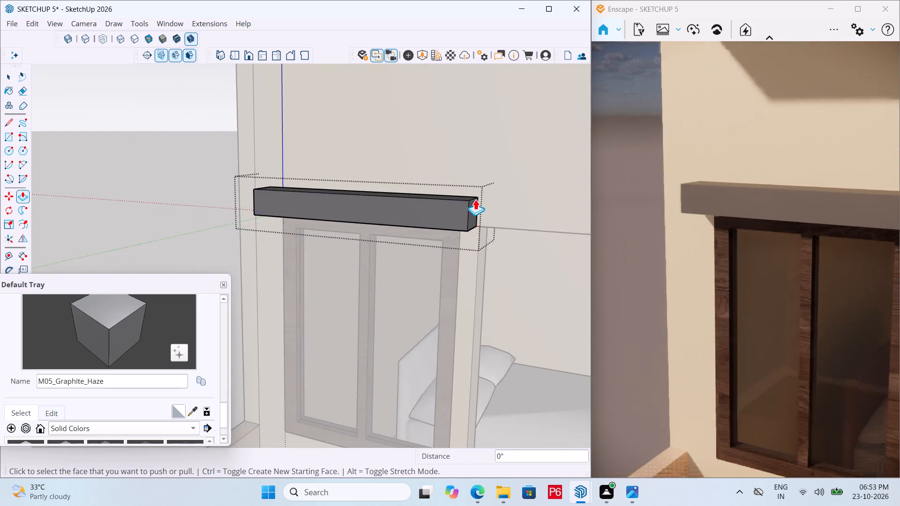
middle_drag(419, 222, 526, 193)
key(ctrl+s)
key(ctrl+s)
key(ctrl+s)
key(ctrl+s)
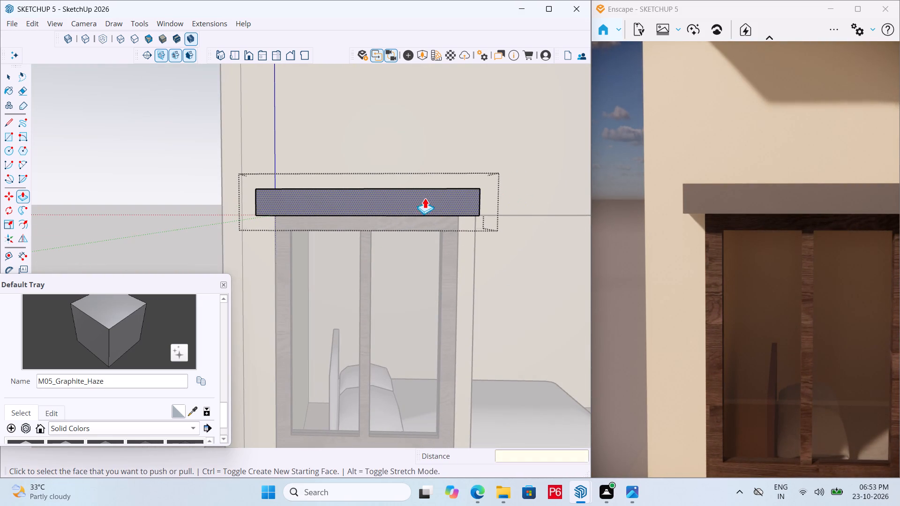
scroll(381, 197, down, 6)
scroll(324, 216, down, 6)
key(space)
click(256, 208)
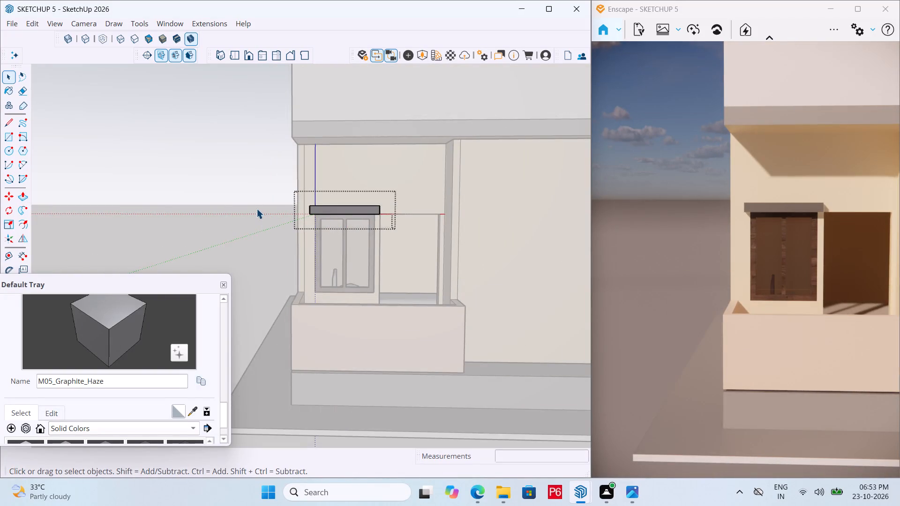
Draw a rectangle filling the full balcony door opening beside the window and make it a group.
middle_drag(383, 236, 433, 264)
scroll(432, 270, down, 5)
middle_drag(438, 277, 451, 291)
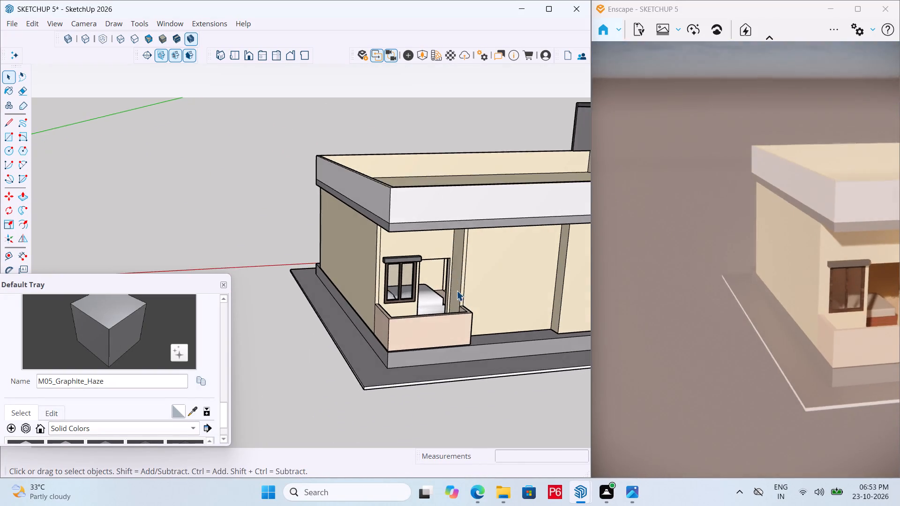
scroll(453, 282, up, 5)
middle_drag(397, 252, 285, 236)
scroll(363, 318, up, 1)
middle_drag(363, 318, 357, 296)
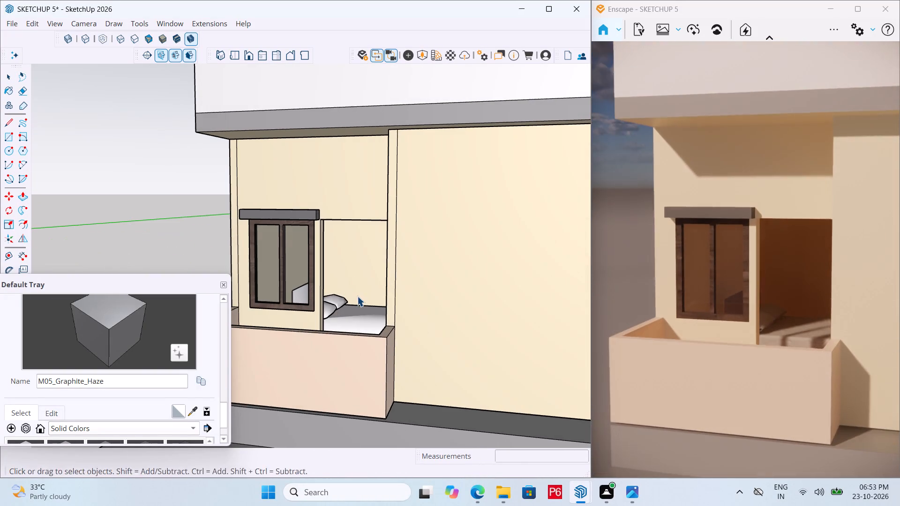
key(r)
scroll(350, 255, up, 6)
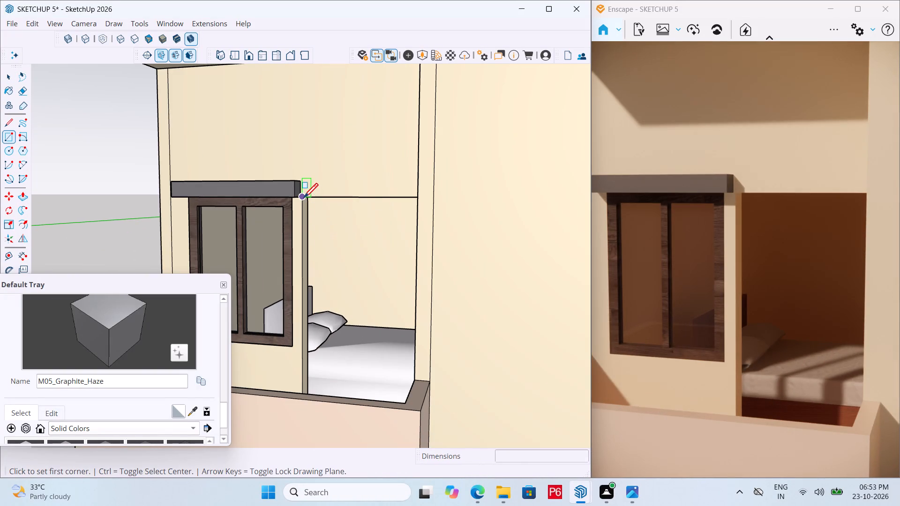
click(304, 199)
scroll(365, 365, down, 1)
middle_drag(365, 365, 520, 451)
scroll(483, 419, up, 3)
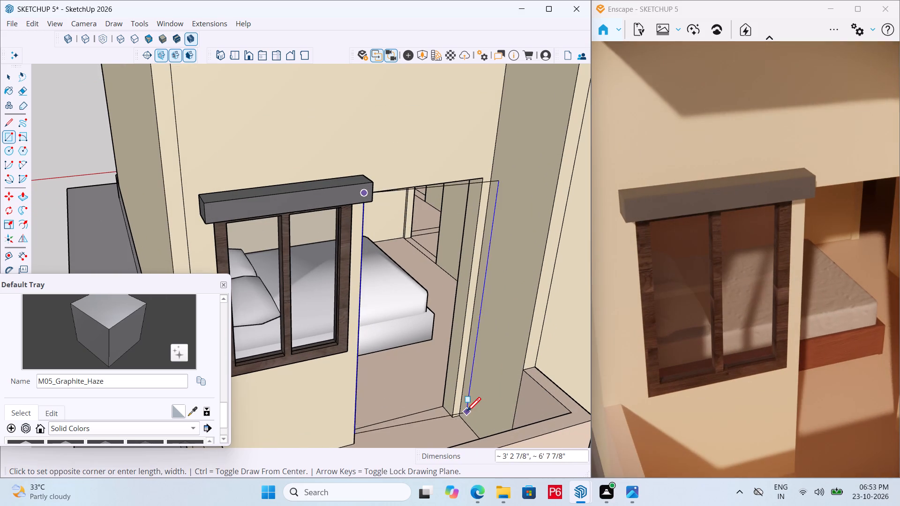
click(454, 416)
key(space)
double_click(420, 271)
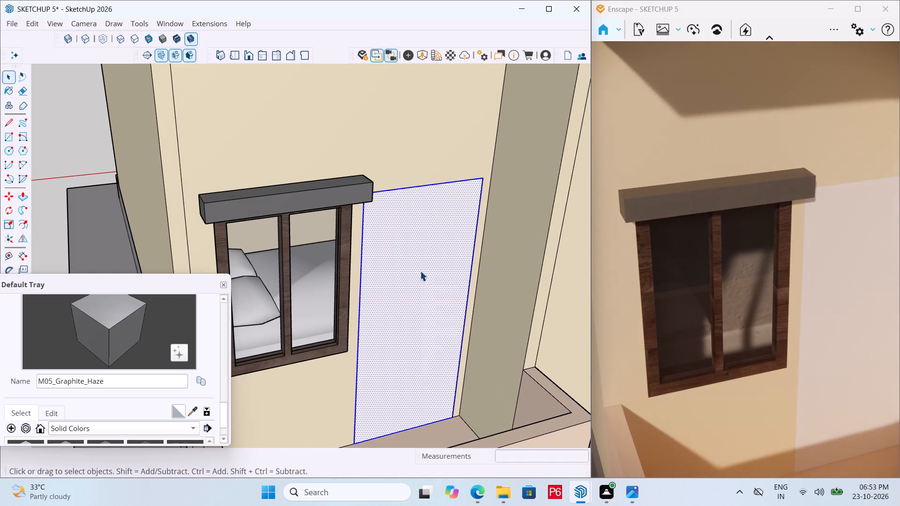
right_click(420, 271)
click(496, 382)
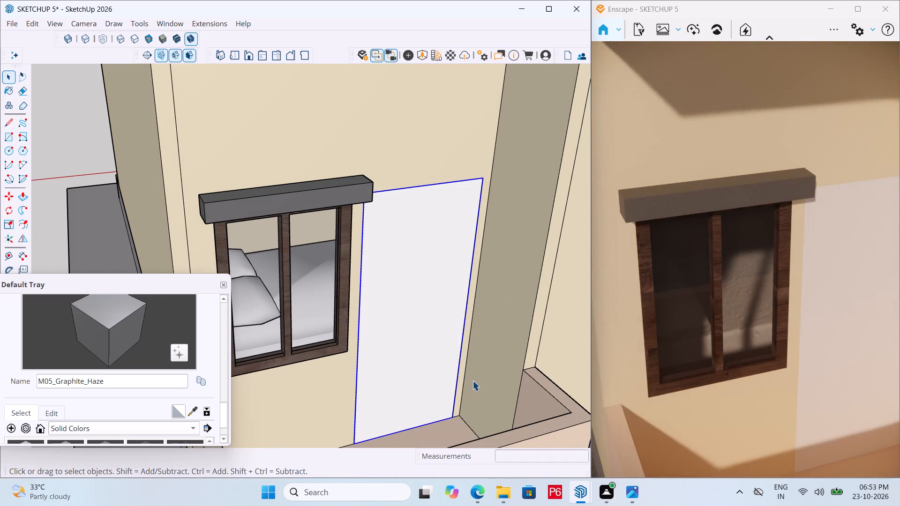
Open the door panel group and select its face together with its border edges.
scroll(467, 346, down, 3)
middle_drag(373, 333, 303, 296)
double_click(383, 266)
click(386, 258)
middle_drag(434, 257, 381, 230)
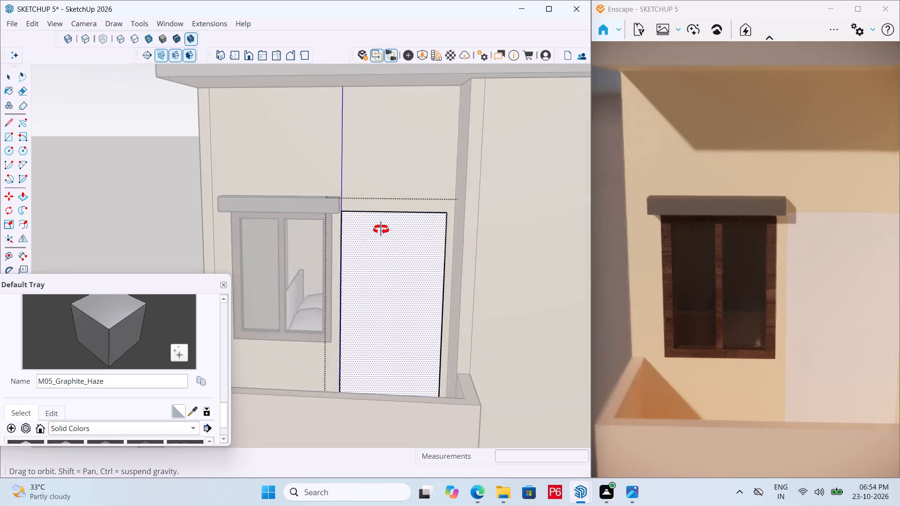
middle_drag(381, 230, 356, 216)
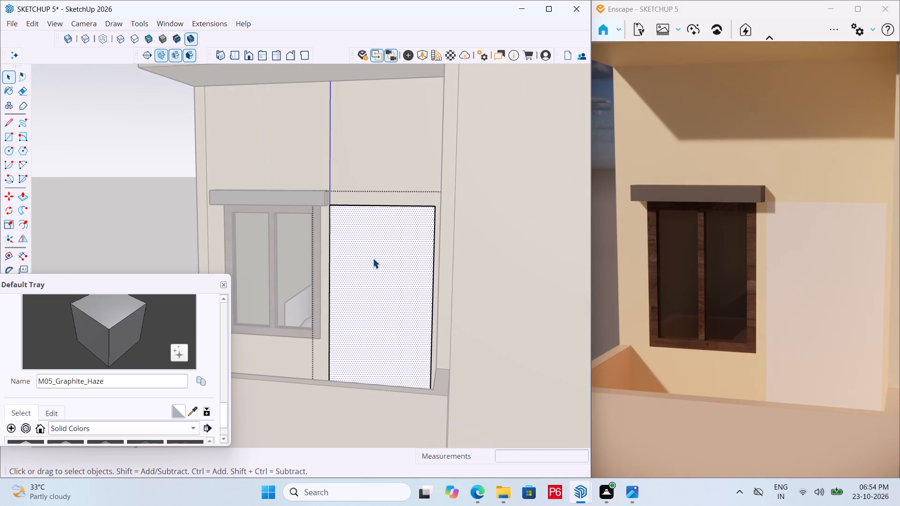
scroll(92, 352, down, 5)
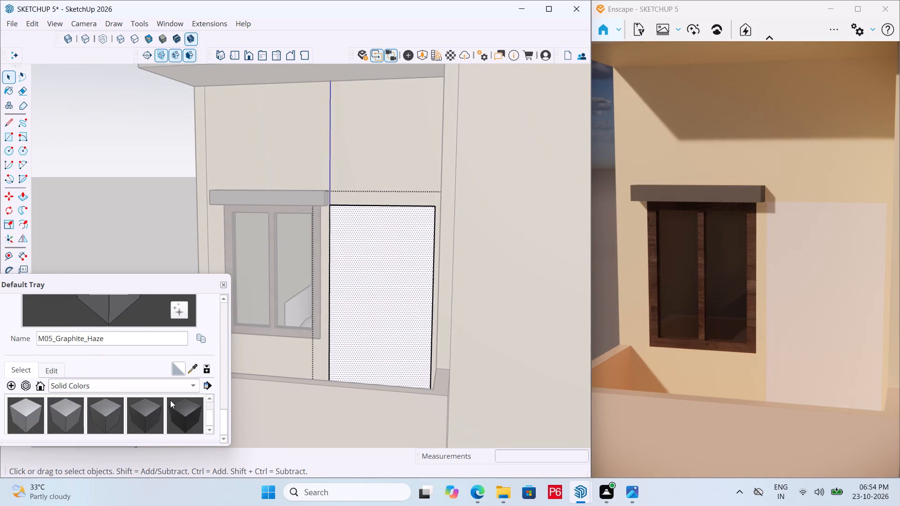
double_click(411, 249)
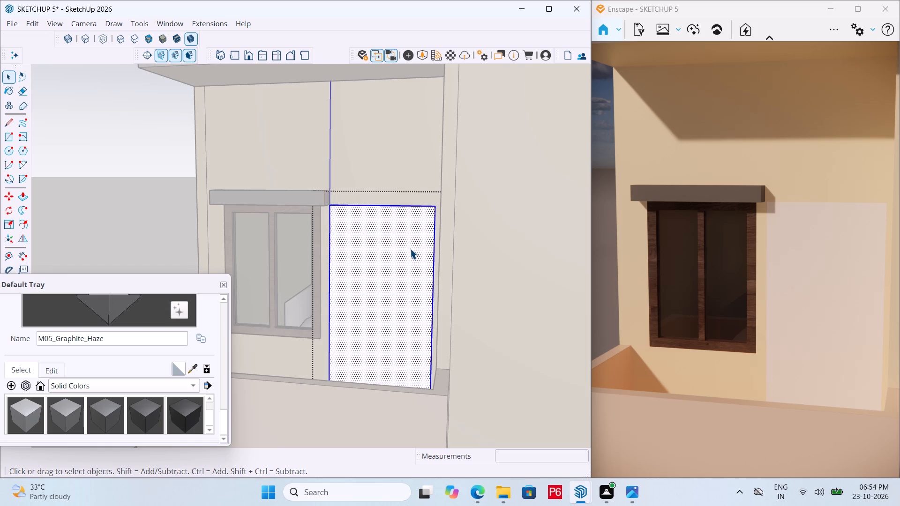
click(410, 245)
double_click(410, 245)
click(389, 254)
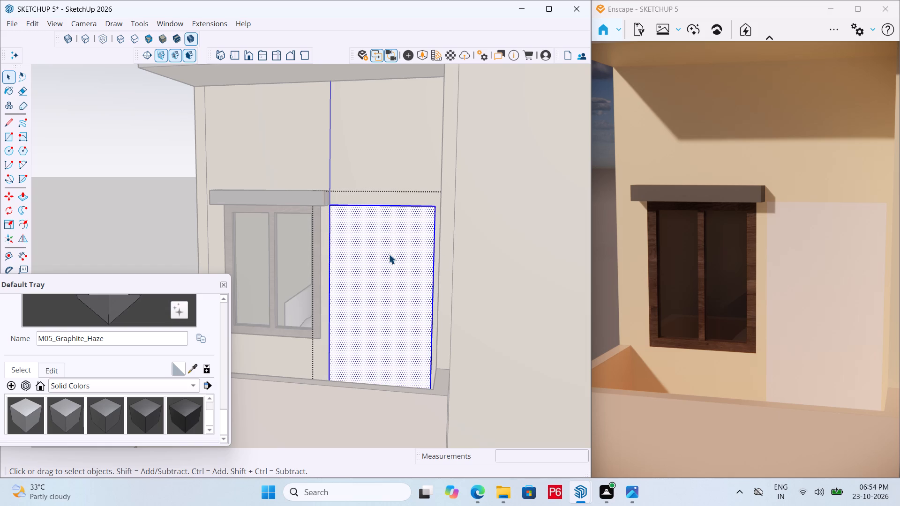
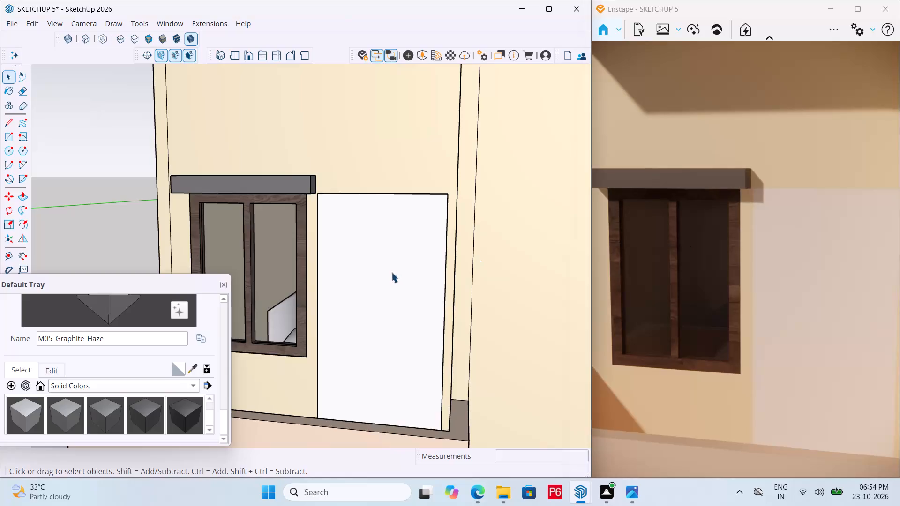
Offset the balcony door panel's outline 3" inward to mark out the door frame.
triple_click(377, 255)
double_click(375, 250)
double_click(375, 250)
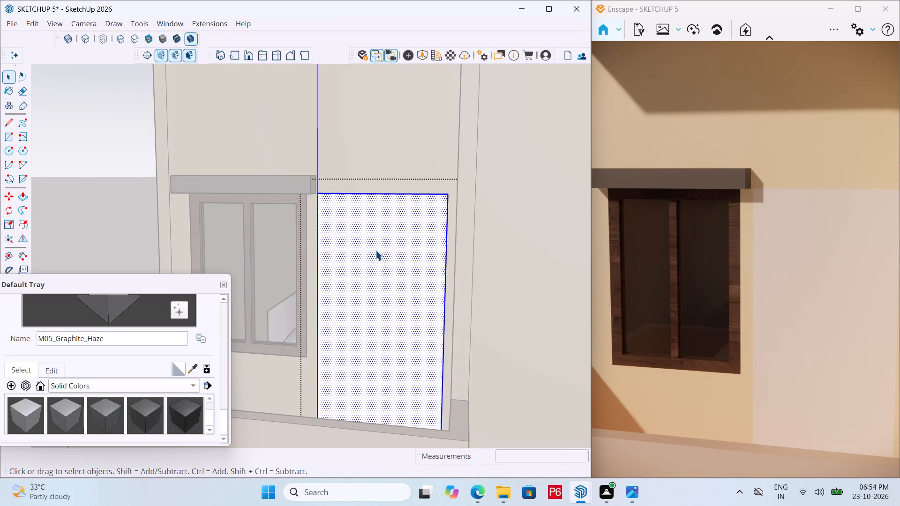
double_click(375, 250)
click(22, 221)
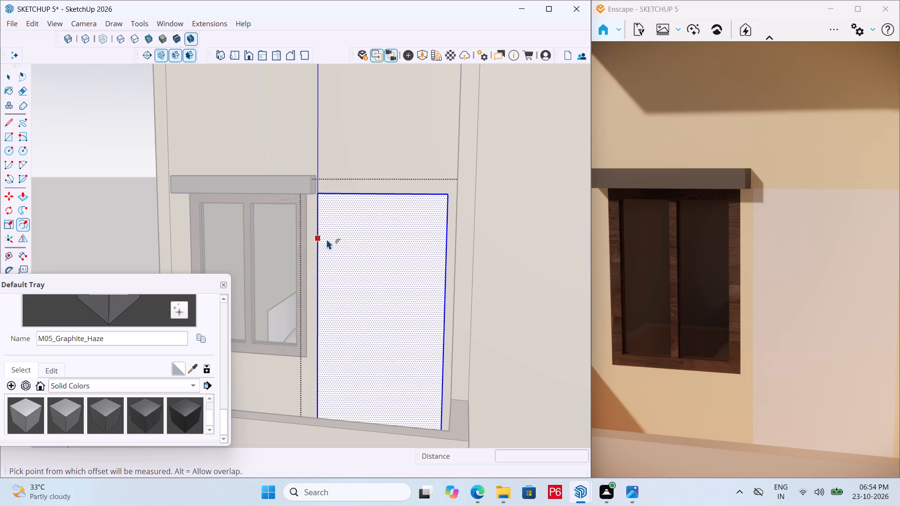
click(341, 239)
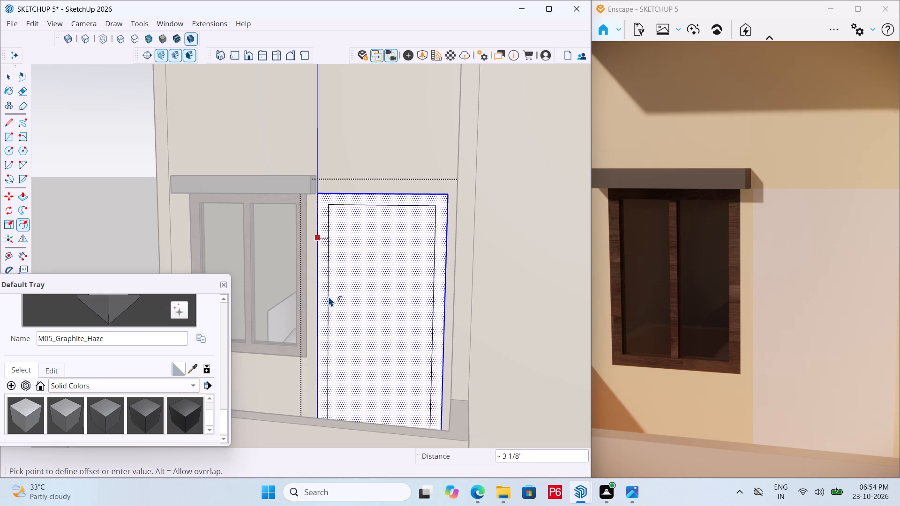
text(3")
key(Return)
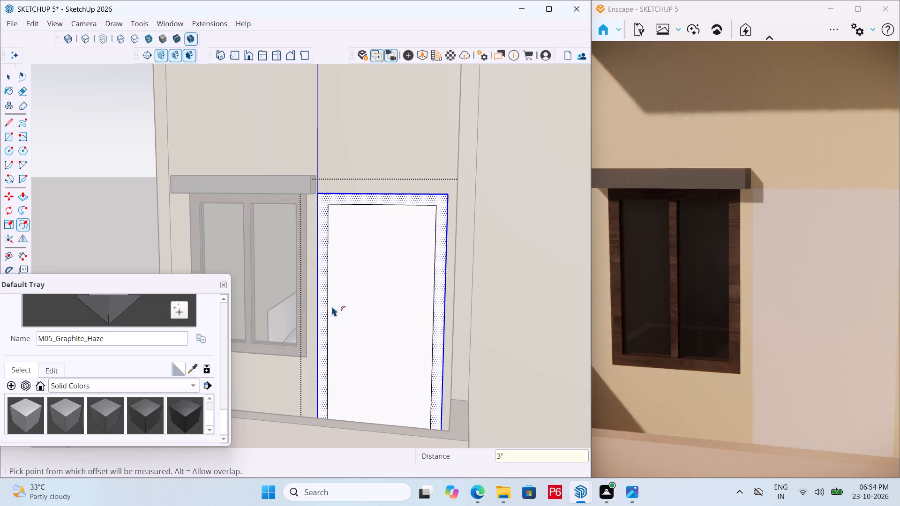
Sample the window frame's Wood_Floor_12_1K material and paint the door's border face with it.
scroll(402, 172, down, 5)
middle_drag(346, 210, 360, 356)
middle_drag(404, 307, 370, 238)
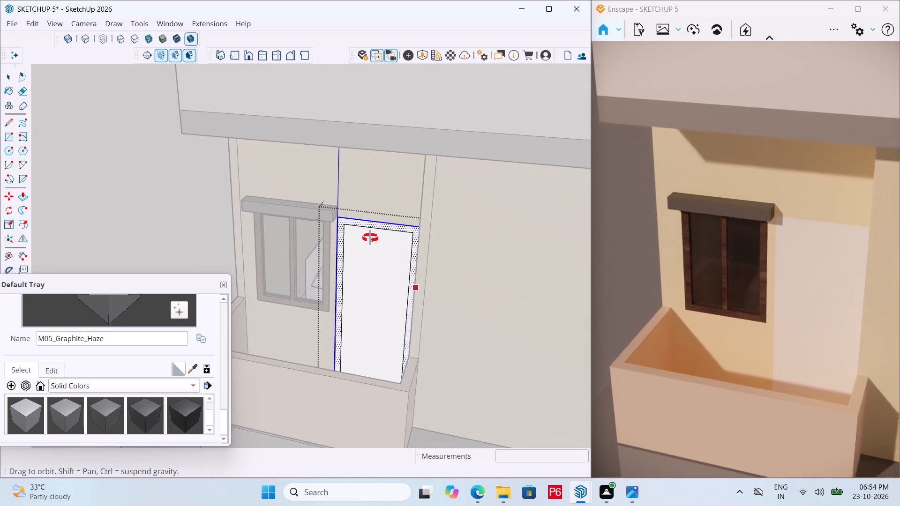
middle_drag(370, 238, 395, 269)
scroll(393, 286, up, 1)
middle_drag(393, 286, 346, 239)
middle_drag(346, 239, 404, 240)
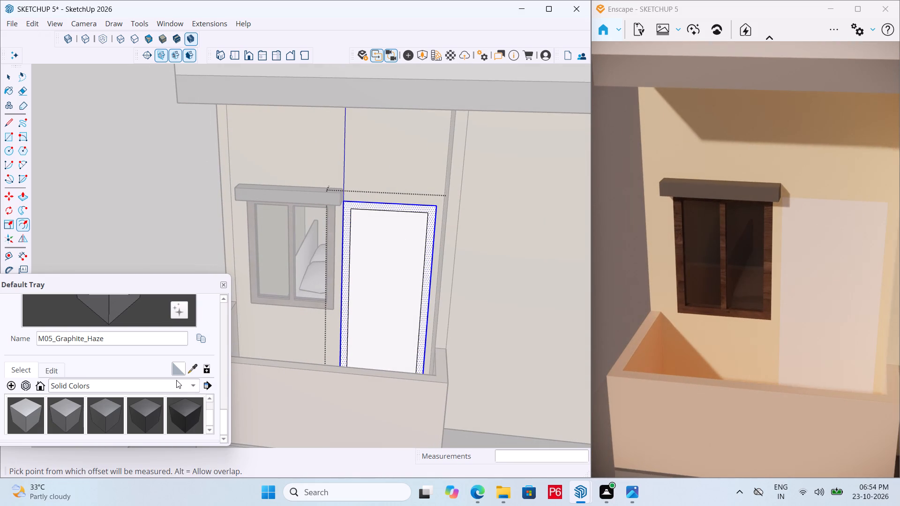
click(179, 386)
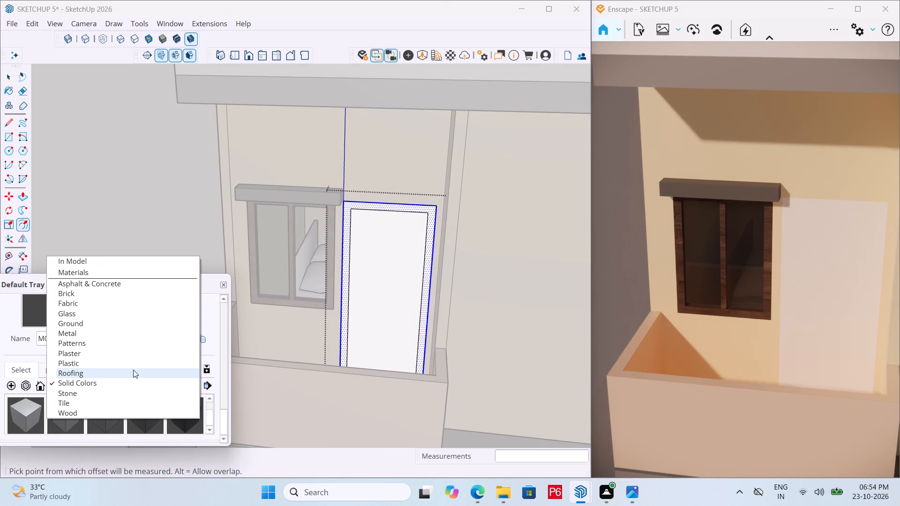
click(39, 350)
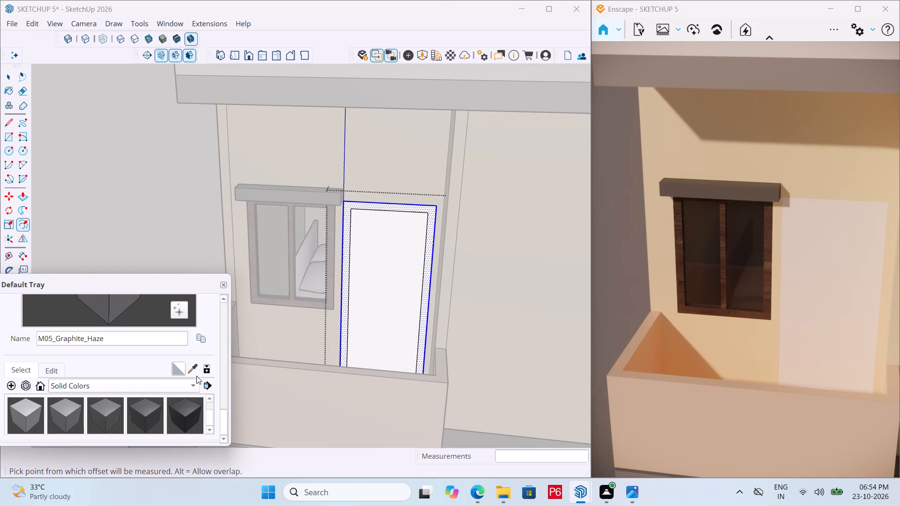
click(193, 368)
click(299, 303)
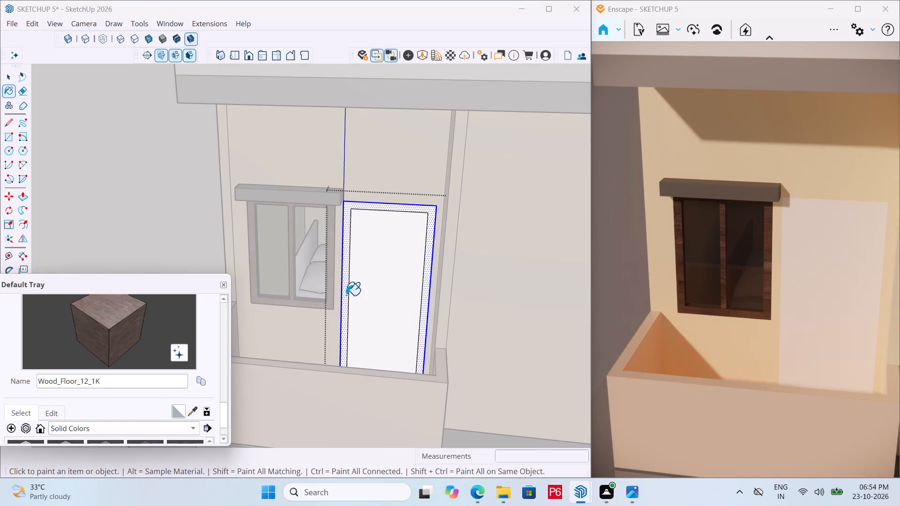
click(344, 290)
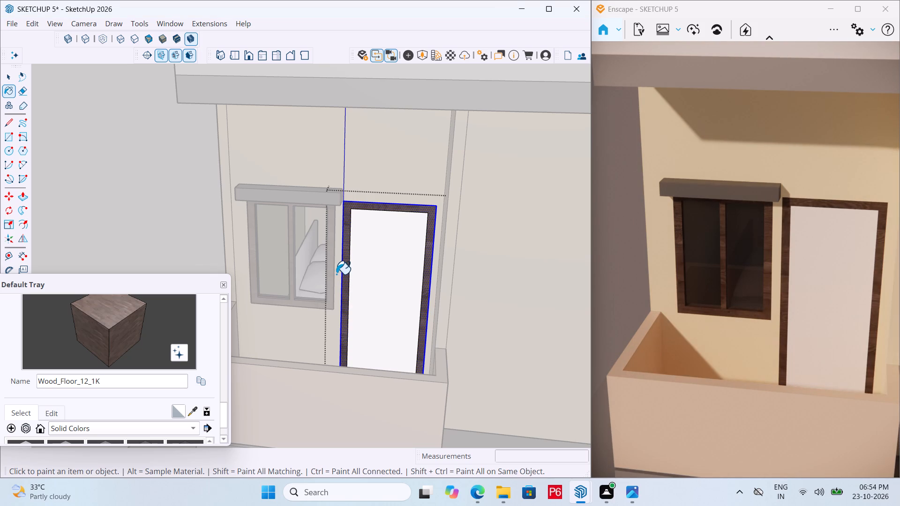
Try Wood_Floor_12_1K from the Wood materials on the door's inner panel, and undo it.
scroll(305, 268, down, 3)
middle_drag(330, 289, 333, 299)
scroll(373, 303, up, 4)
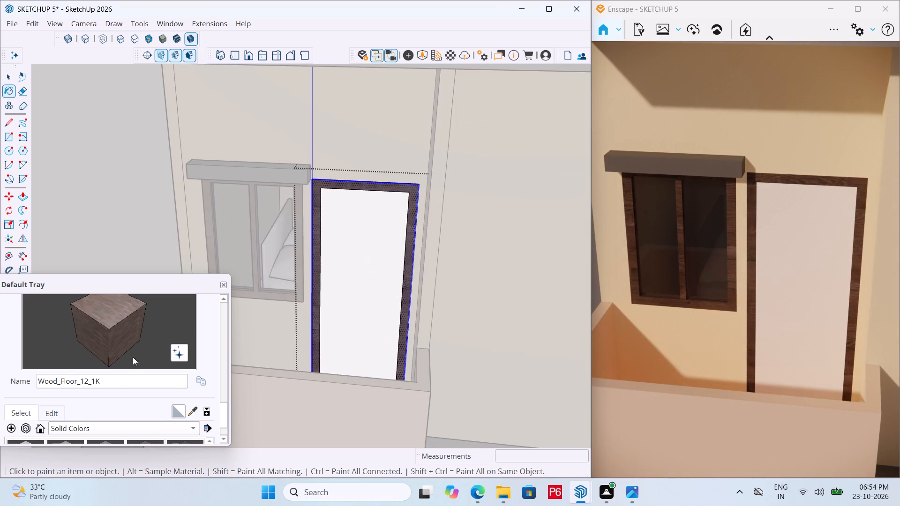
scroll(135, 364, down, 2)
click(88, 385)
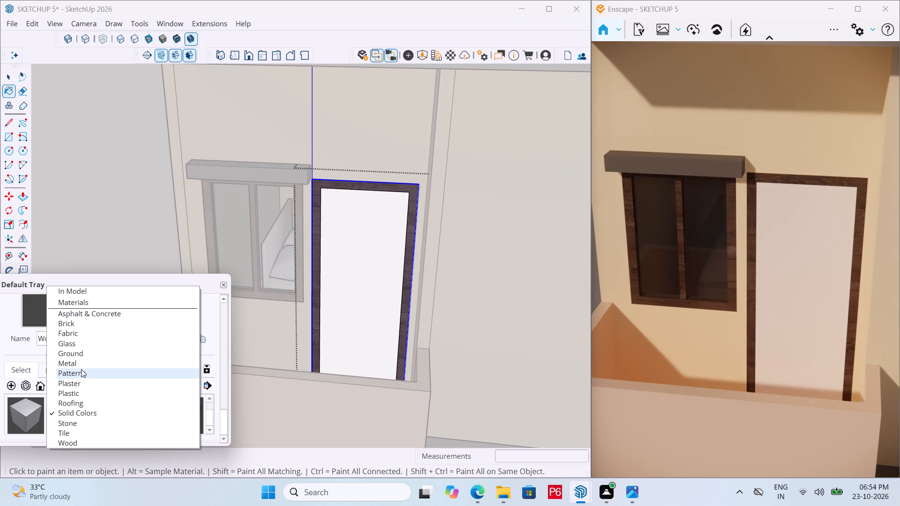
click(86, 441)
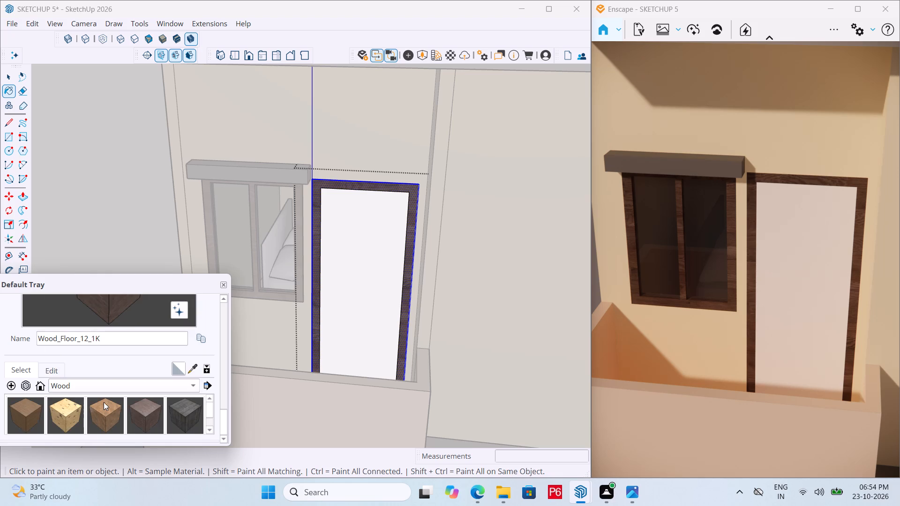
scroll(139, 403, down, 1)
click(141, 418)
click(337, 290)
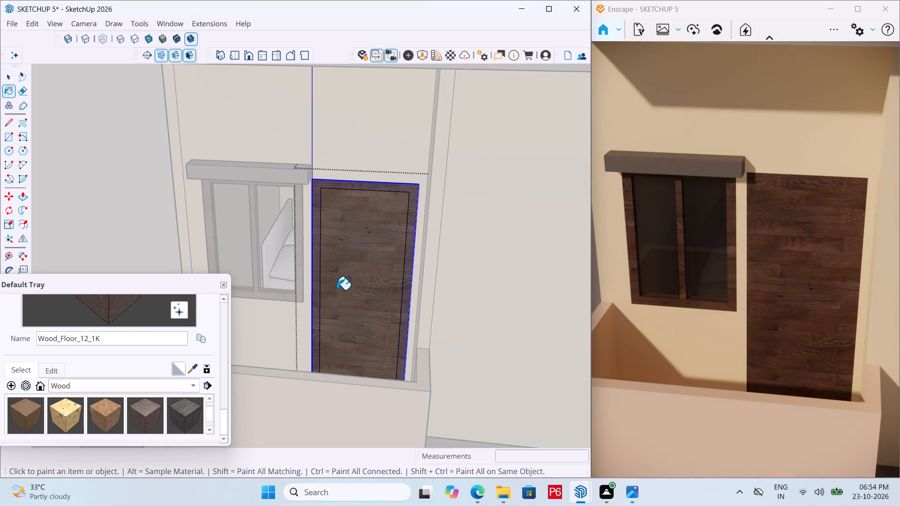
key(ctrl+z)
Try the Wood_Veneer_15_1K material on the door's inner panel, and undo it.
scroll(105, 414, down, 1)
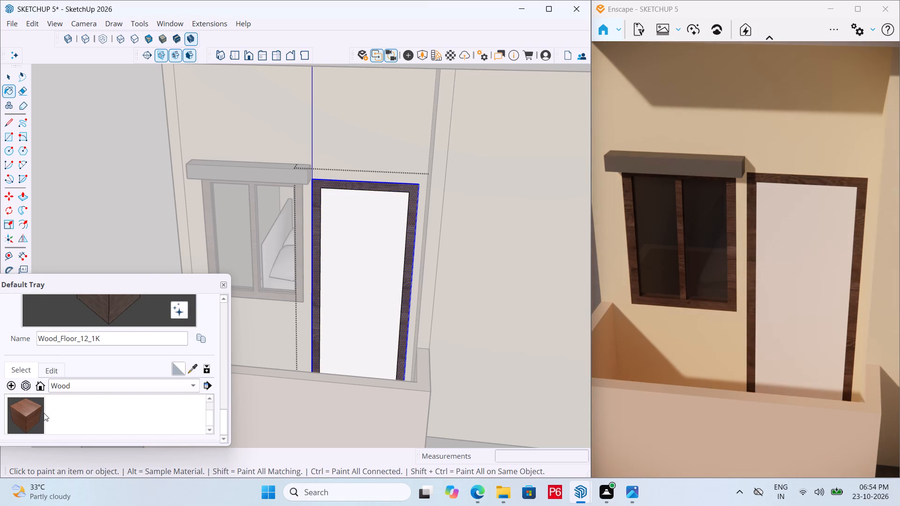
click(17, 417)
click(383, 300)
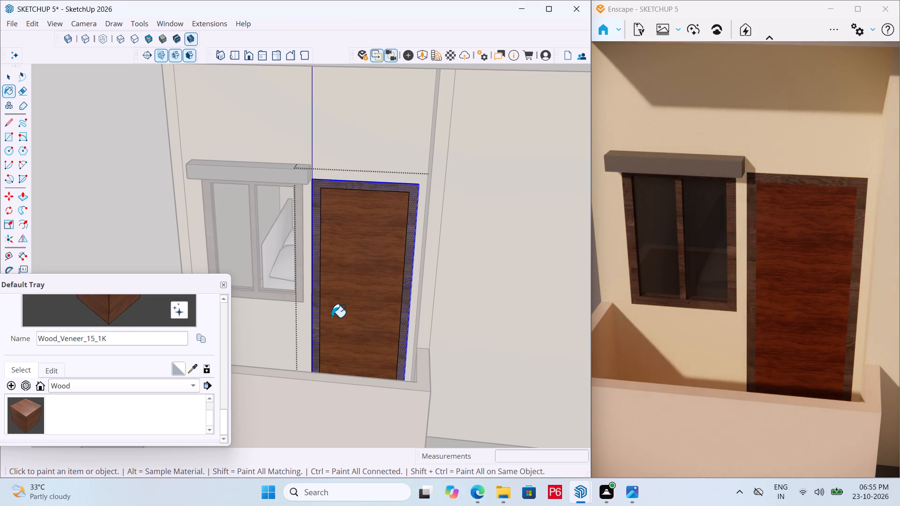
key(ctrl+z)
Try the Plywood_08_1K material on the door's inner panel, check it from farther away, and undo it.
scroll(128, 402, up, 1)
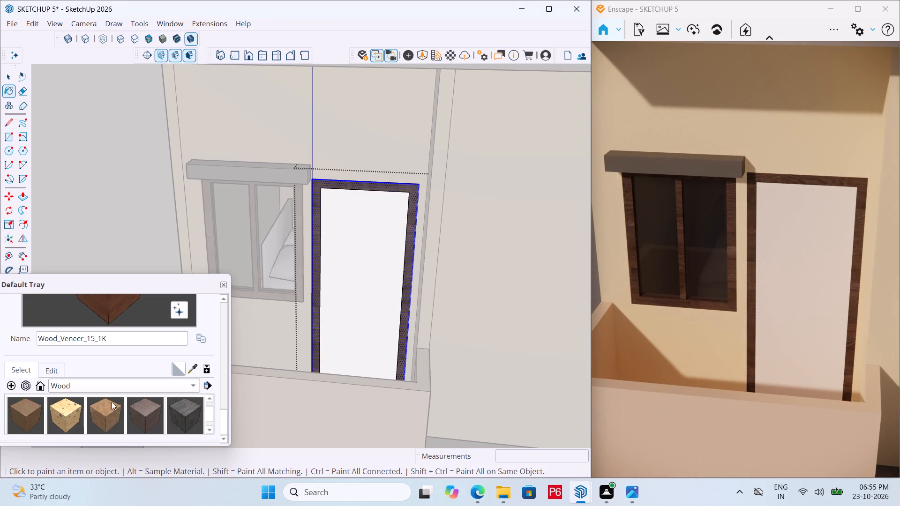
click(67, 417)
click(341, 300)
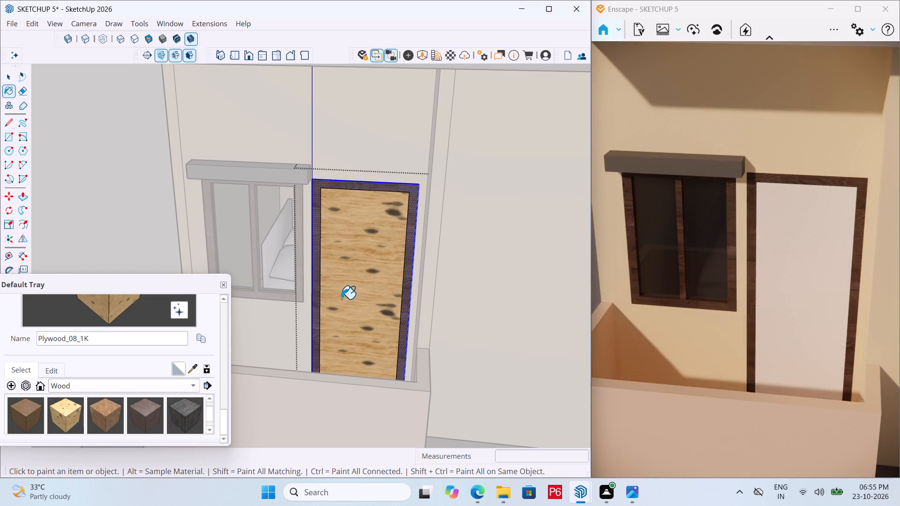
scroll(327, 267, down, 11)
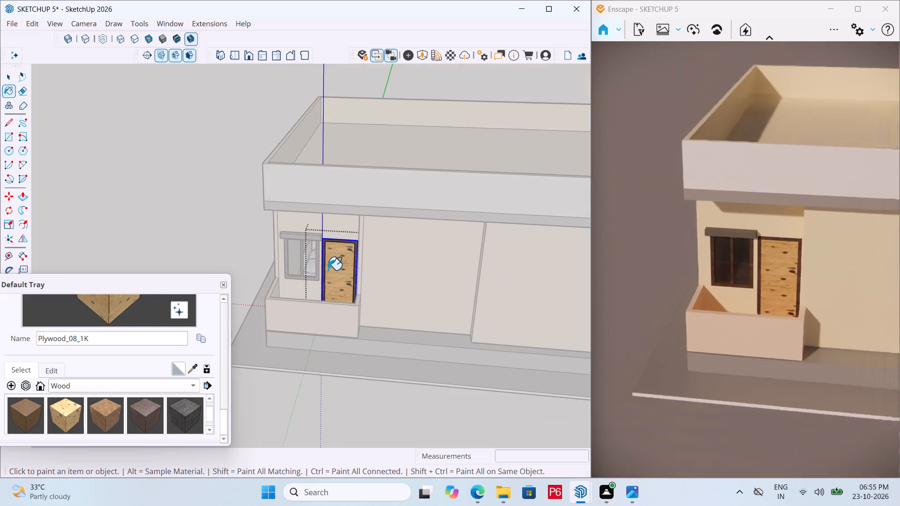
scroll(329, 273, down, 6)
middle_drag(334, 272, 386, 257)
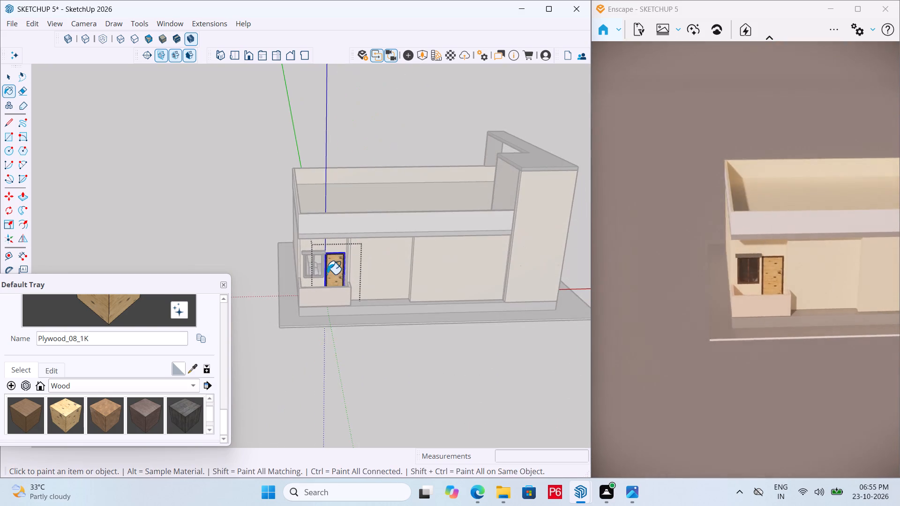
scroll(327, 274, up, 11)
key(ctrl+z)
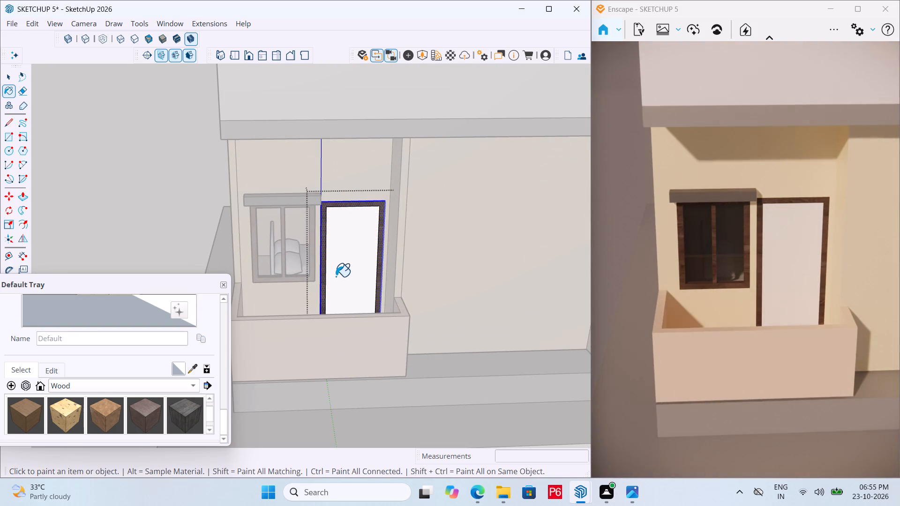
Push/Pull the wood door frame face outward by 6".
middle_drag(354, 239, 276, 243)
scroll(276, 243, up, 3)
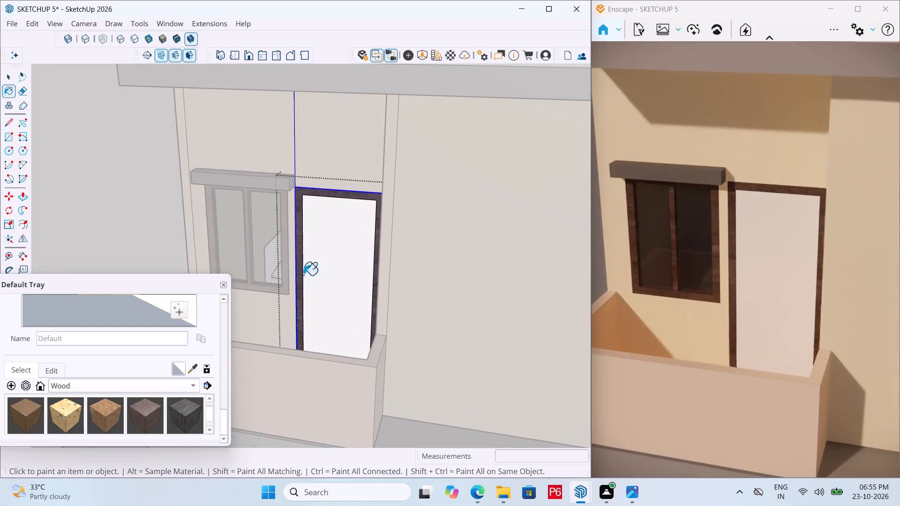
scroll(404, 252, down, 5)
middle_drag(339, 306, 361, 373)
scroll(369, 343, up, 5)
key(space)
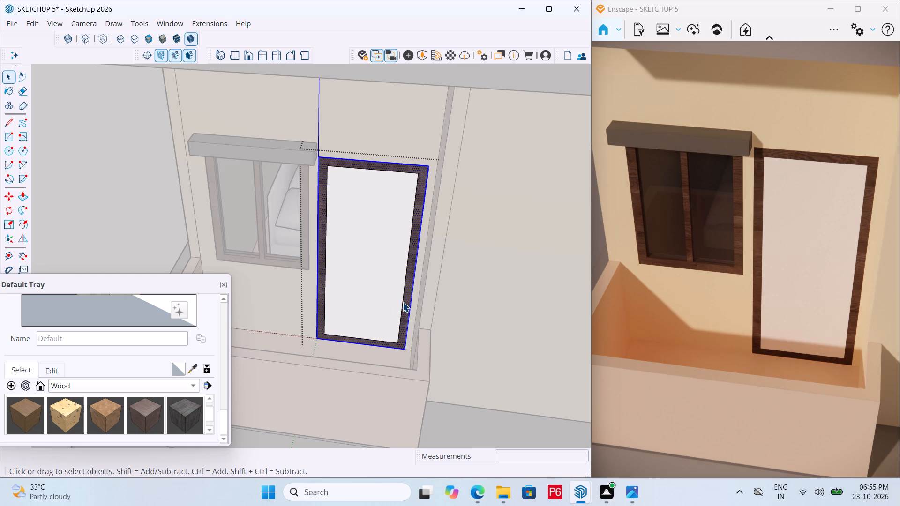
key(p)
click(411, 289)
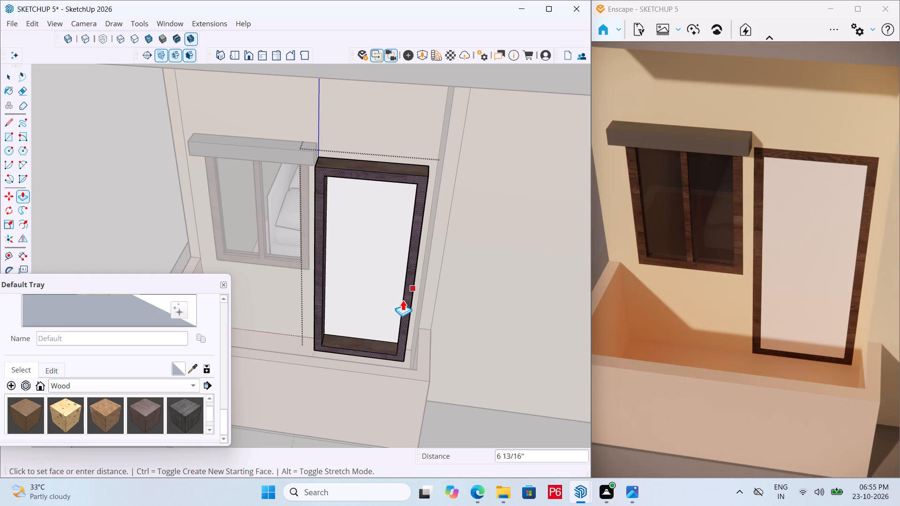
text(6")
key(Return)
Inspect the extruded door frame from several angles and close the door's group.
middle_drag(364, 279, 637, 212)
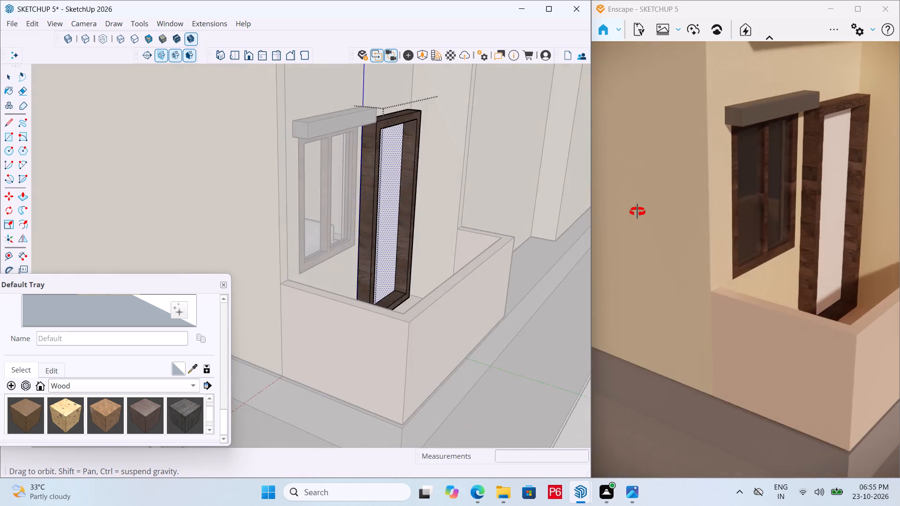
middle_drag(637, 212, 369, 237)
key(space)
click(373, 238)
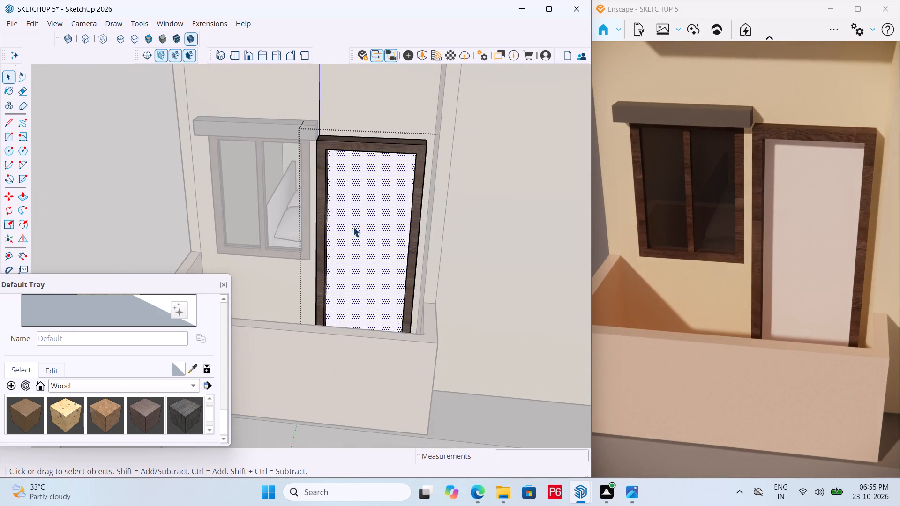
scroll(363, 228, down, 4)
middle_drag(310, 275, 262, 336)
scroll(329, 350, up, 5)
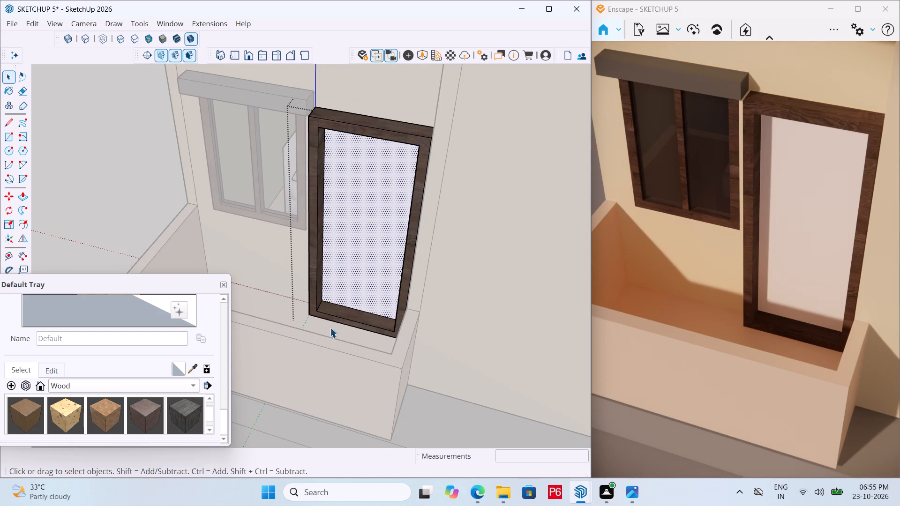
middle_drag(334, 327, 414, 315)
key(space)
middle_drag(412, 314, 402, 339)
click(406, 309)
double_click(114, 201)
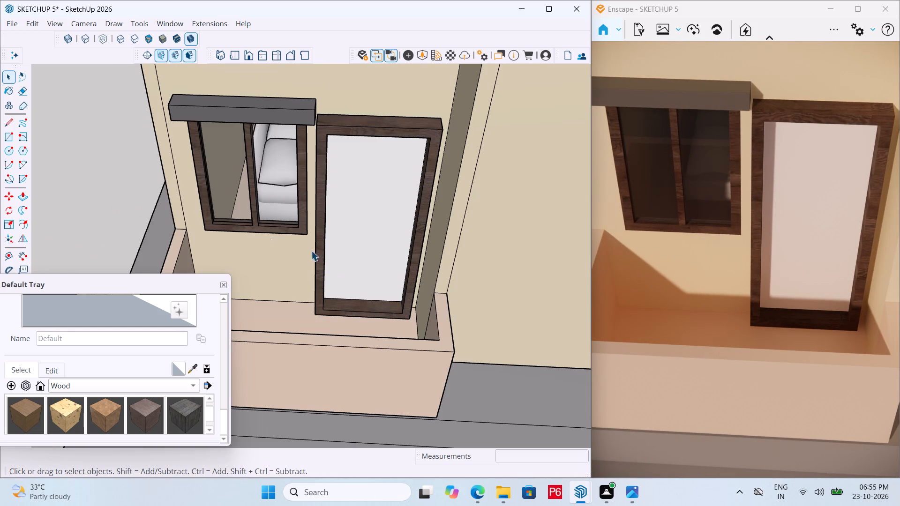
Move the door group 6" back into the opening, snapping its front bottom corner to the balcony wall face.
click(342, 305)
middle_drag(411, 327, 336, 313)
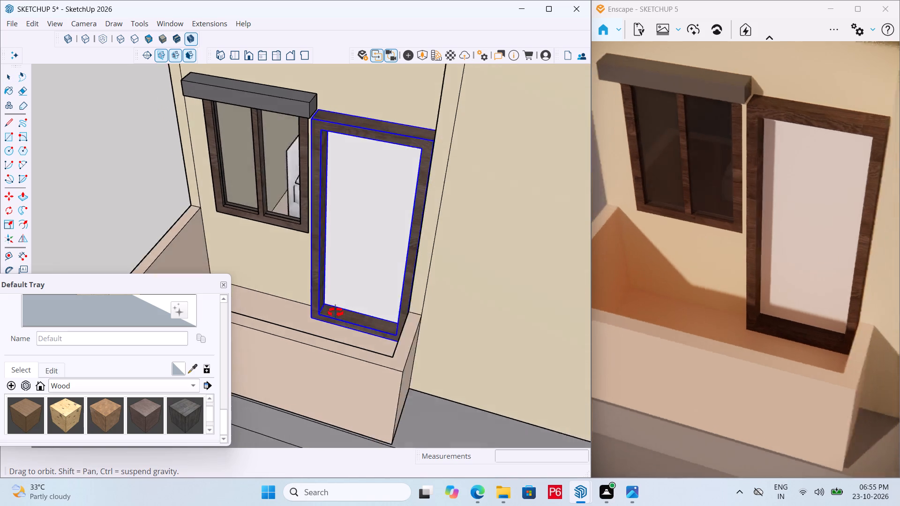
middle_drag(336, 313, 547, 314)
key(m)
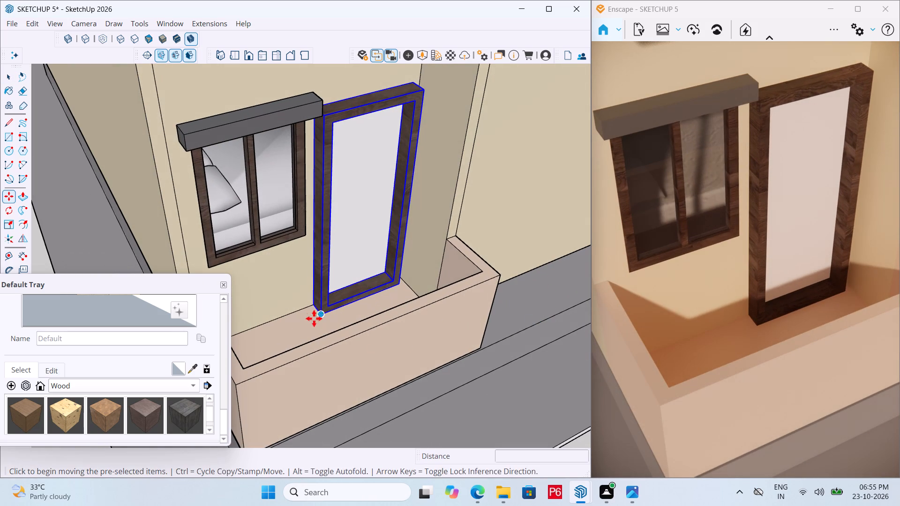
drag(321, 318, 322, 312)
click(314, 304)
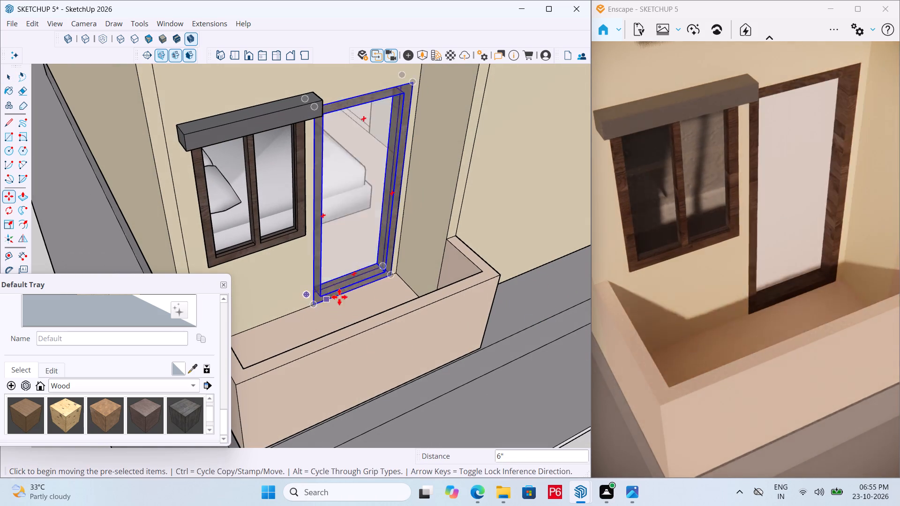
scroll(387, 286, down, 2)
middle_drag(386, 283, 249, 240)
key(space)
middle_drag(358, 216, 380, 330)
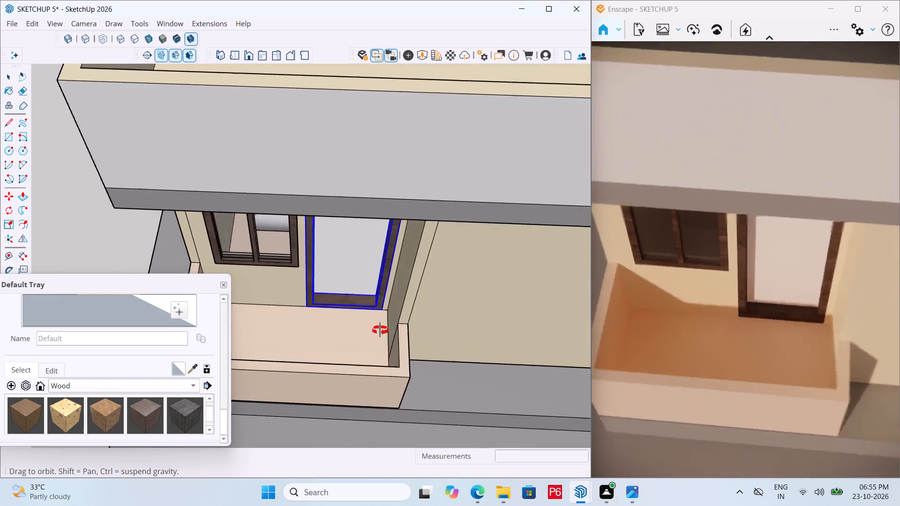
middle_drag(380, 330, 321, 251)
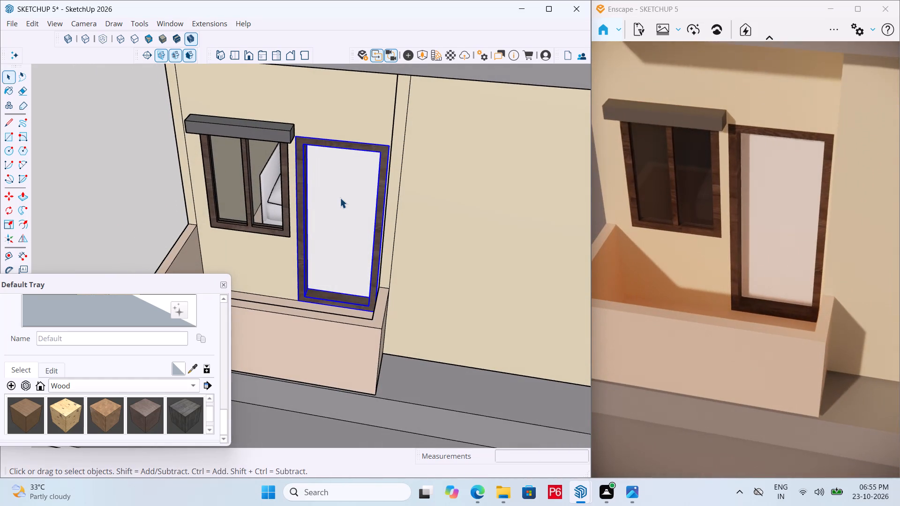
Open the door group and Push/Pull its white inner panel outward by about 3 15/16".
key(space)
click(341, 196)
double_click(337, 189)
click(334, 182)
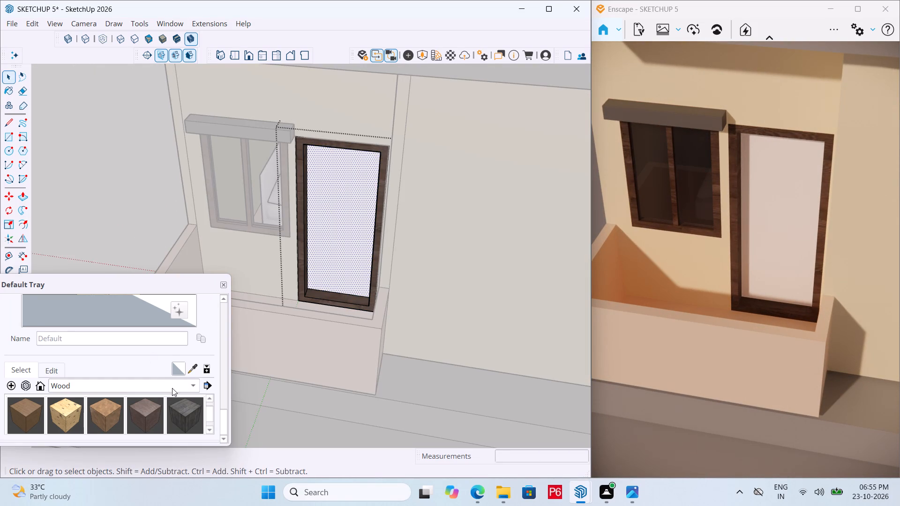
key(p)
click(339, 283)
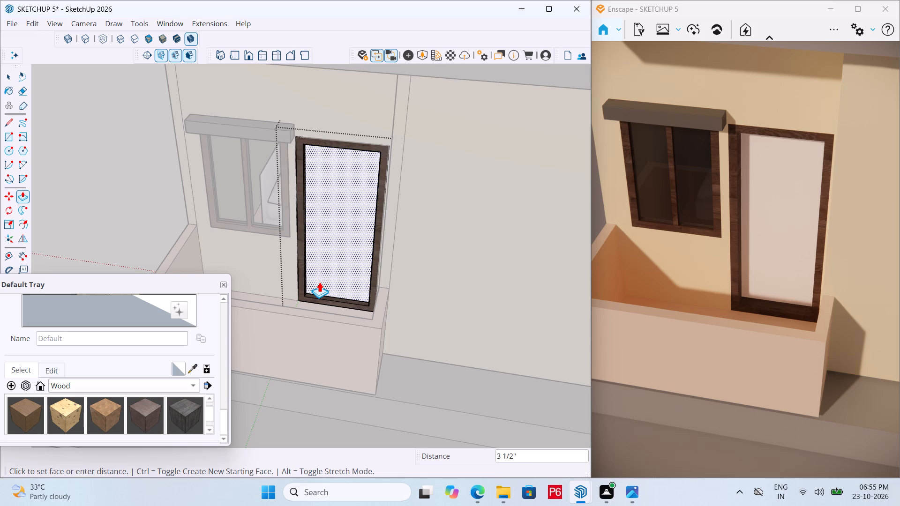
scroll(319, 282, up, 6)
click(321, 283)
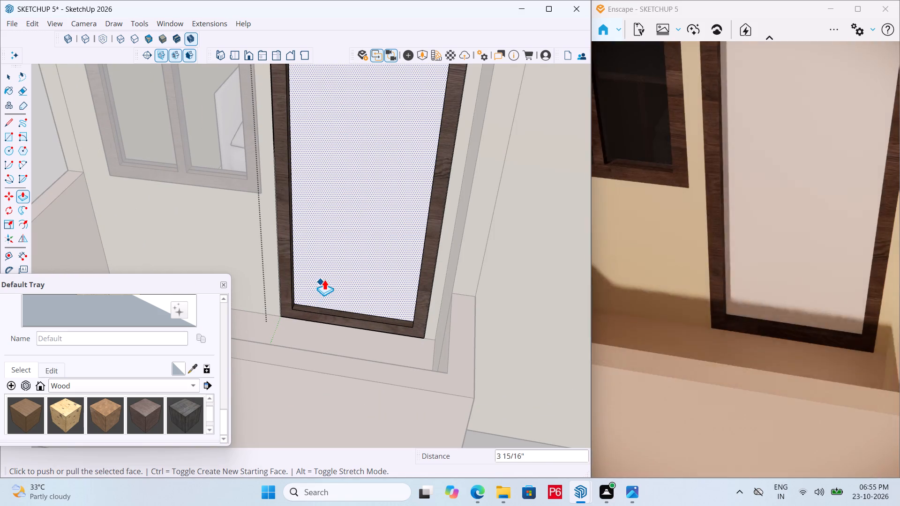
key(space)
Examine the door's panel and frame from several angles and distances.
scroll(335, 256, down, 6)
middle_drag(328, 263, 300, 203)
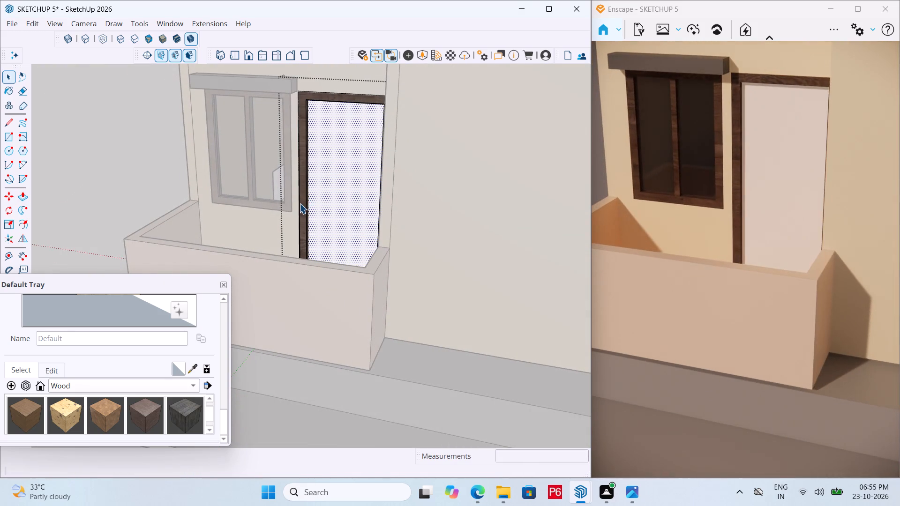
scroll(326, 271, down, 6)
middle_drag(324, 260, 294, 285)
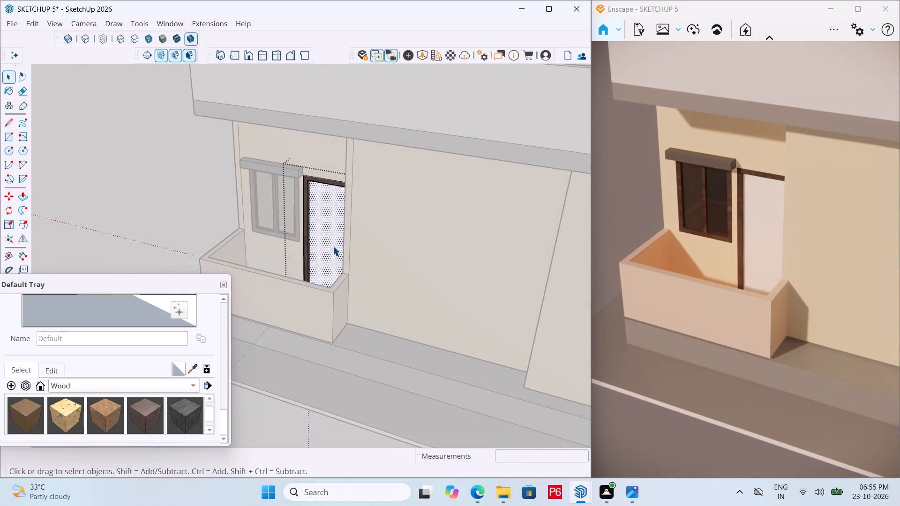
scroll(299, 290, down, 11)
middle_drag(313, 270, 322, 277)
scroll(322, 277, up, 6)
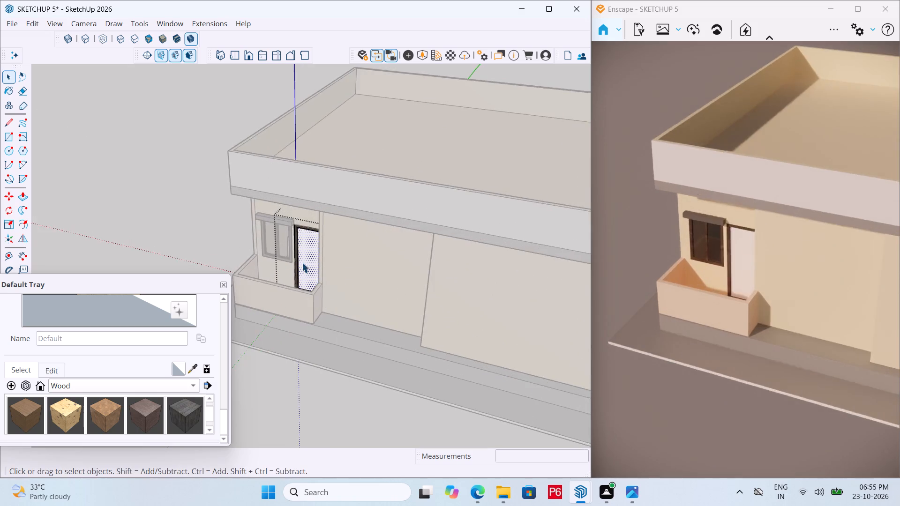
scroll(302, 262, up, 8)
middle_drag(316, 254, 361, 261)
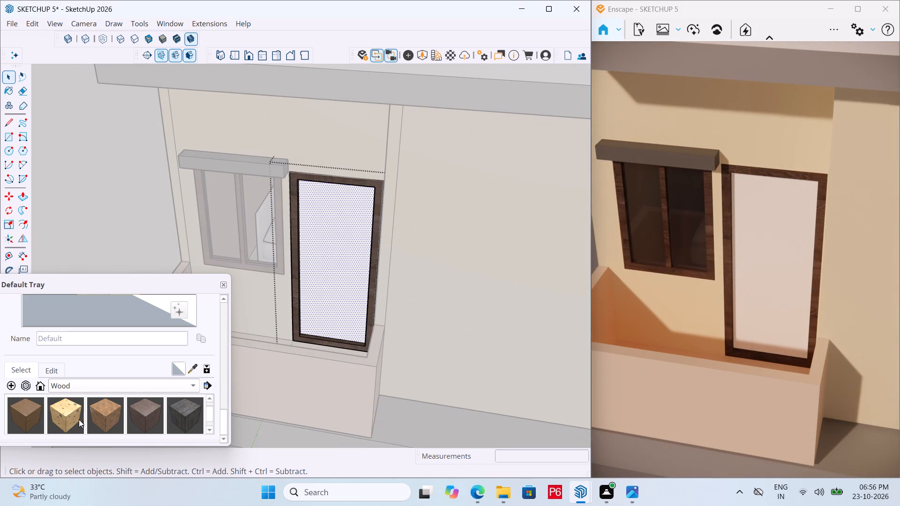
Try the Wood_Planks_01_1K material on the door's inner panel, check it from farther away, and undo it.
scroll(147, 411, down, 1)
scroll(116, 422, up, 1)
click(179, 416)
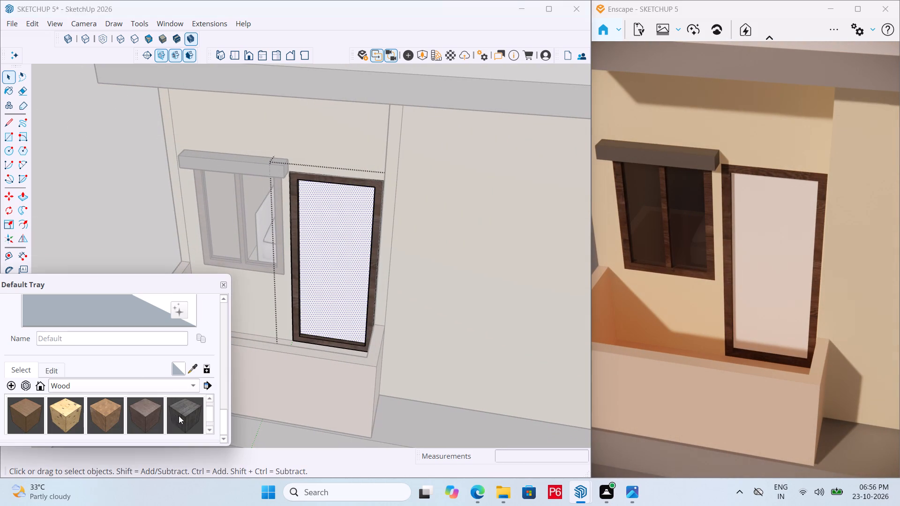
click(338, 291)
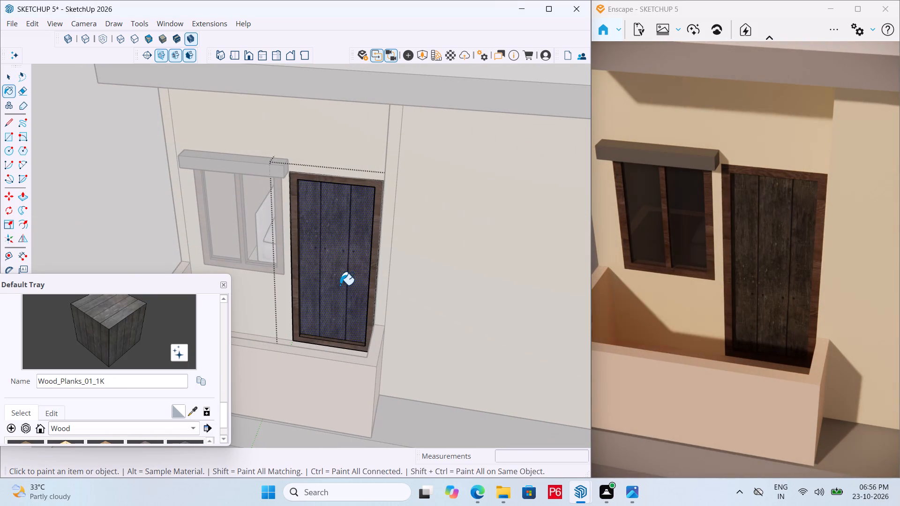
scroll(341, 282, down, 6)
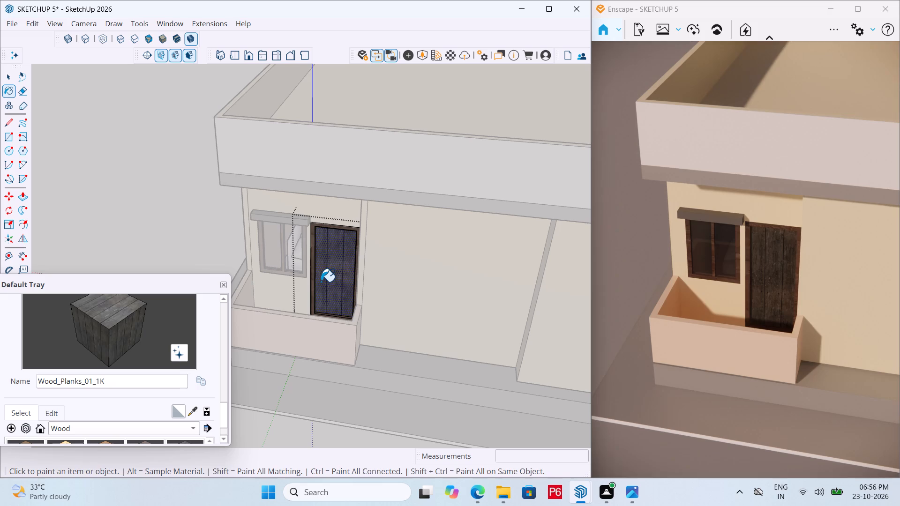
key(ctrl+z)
Paint the door's inner panel with the Plywood_01_1K wood material.
scroll(152, 386, down, 5)
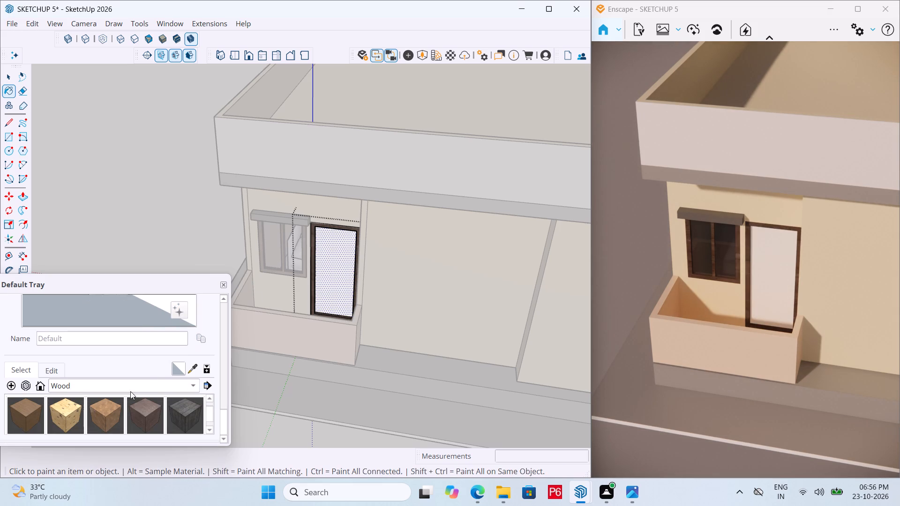
click(16, 416)
click(338, 276)
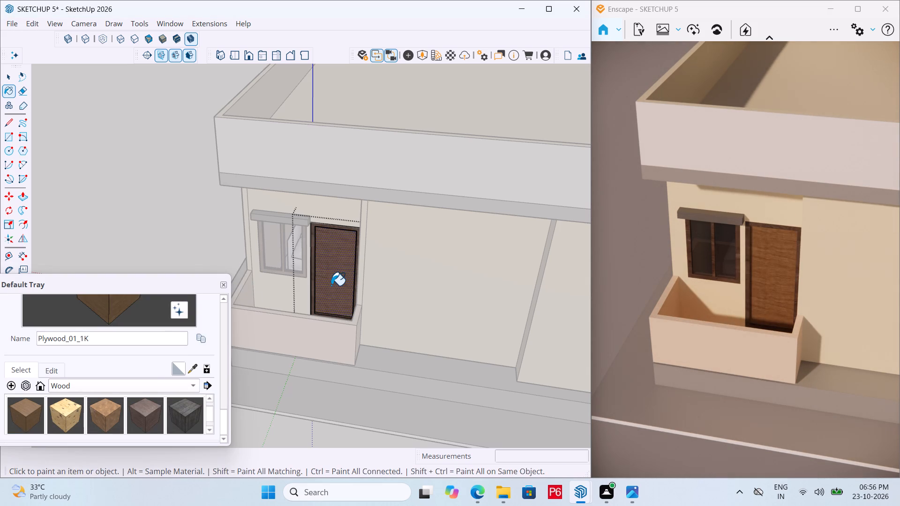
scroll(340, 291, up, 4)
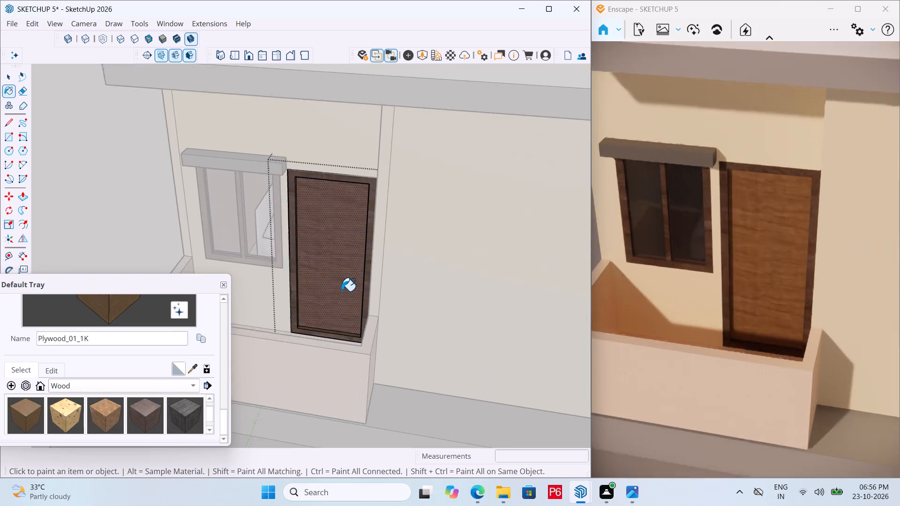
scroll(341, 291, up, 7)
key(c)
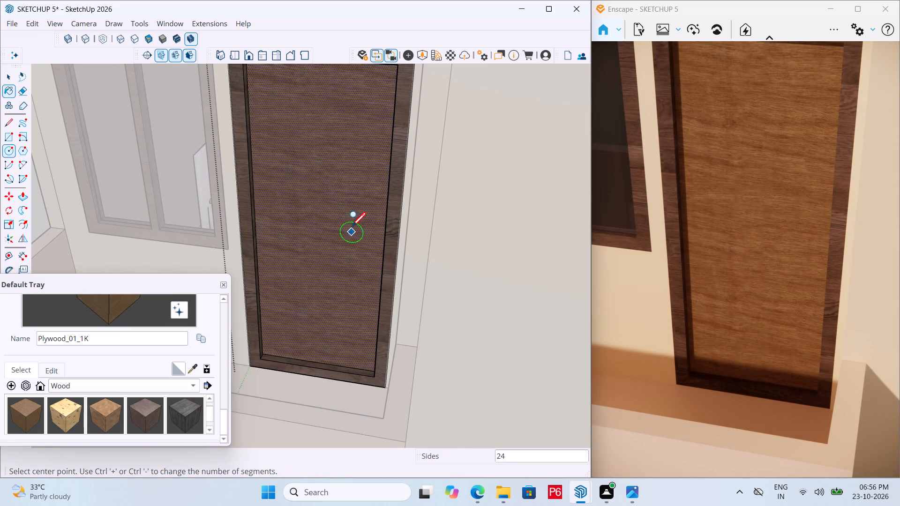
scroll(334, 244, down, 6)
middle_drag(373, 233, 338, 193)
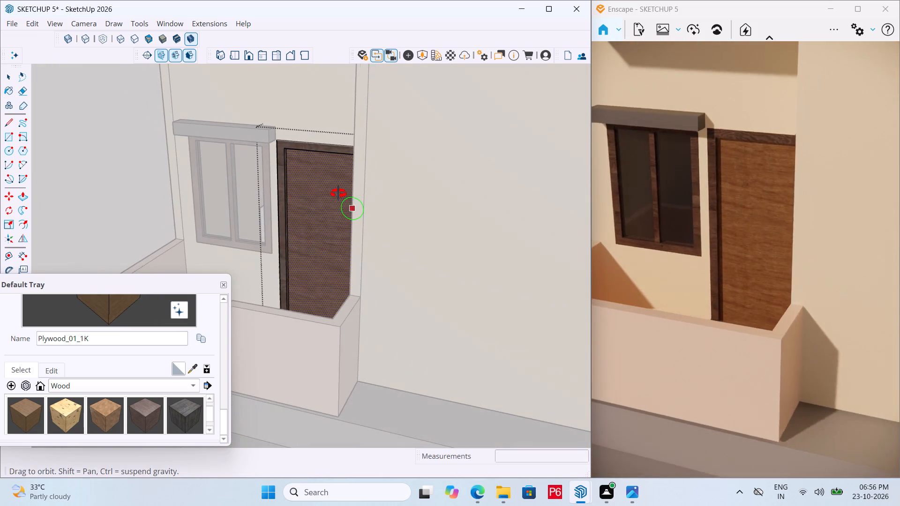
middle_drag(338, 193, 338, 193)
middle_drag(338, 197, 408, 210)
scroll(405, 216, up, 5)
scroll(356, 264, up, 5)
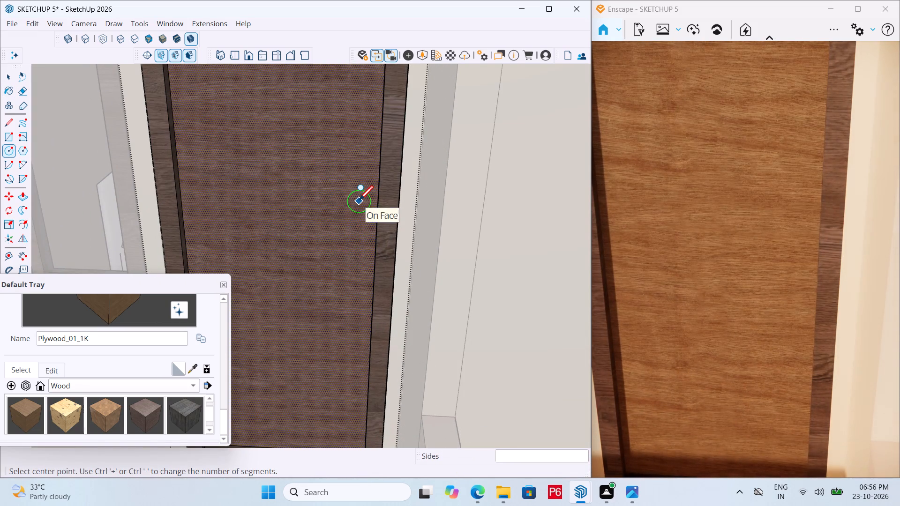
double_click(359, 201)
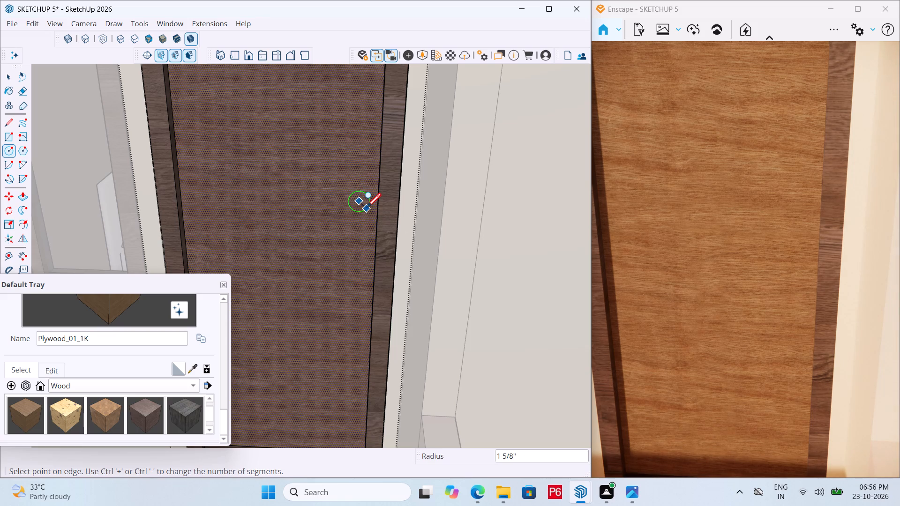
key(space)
Draw a small knob circle, just over 1" in radius, on the door panel near its window-side edge at about mid-height.
key(c)
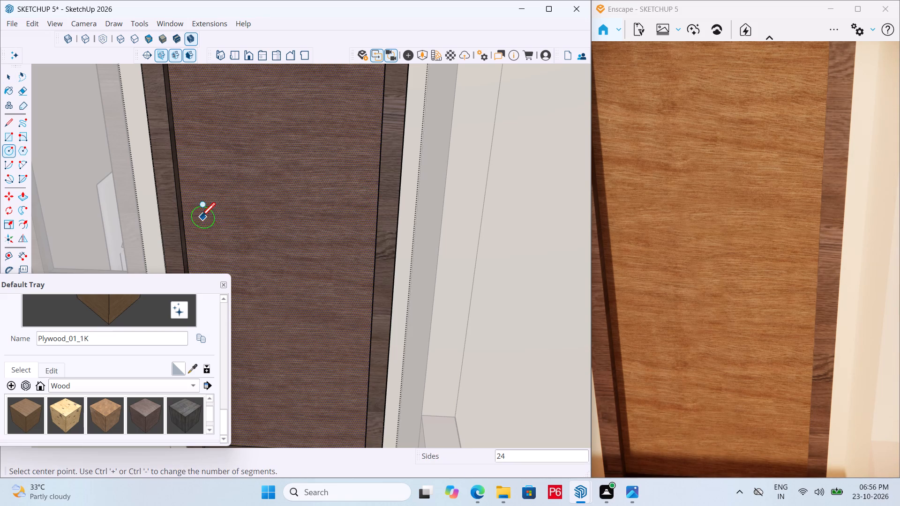
scroll(287, 219, down, 6)
scroll(246, 233, up, 2)
scroll(334, 206, down, 5)
middle_drag(295, 223, 287, 255)
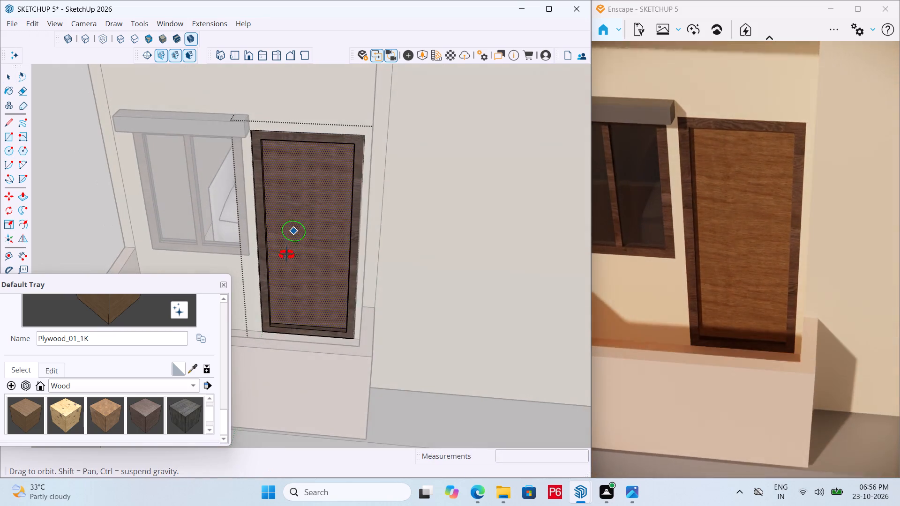
middle_drag(287, 255, 285, 258)
scroll(282, 253, up, 4)
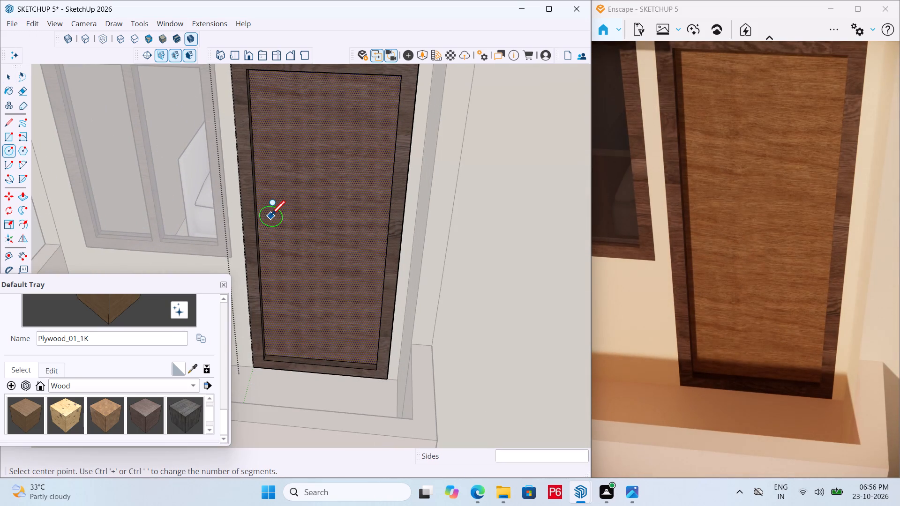
click(271, 216)
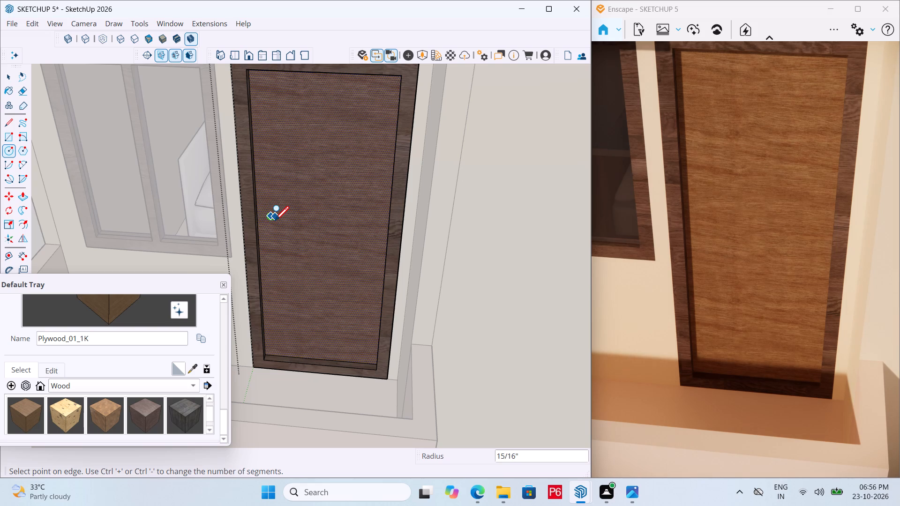
scroll(276, 223, up, 5)
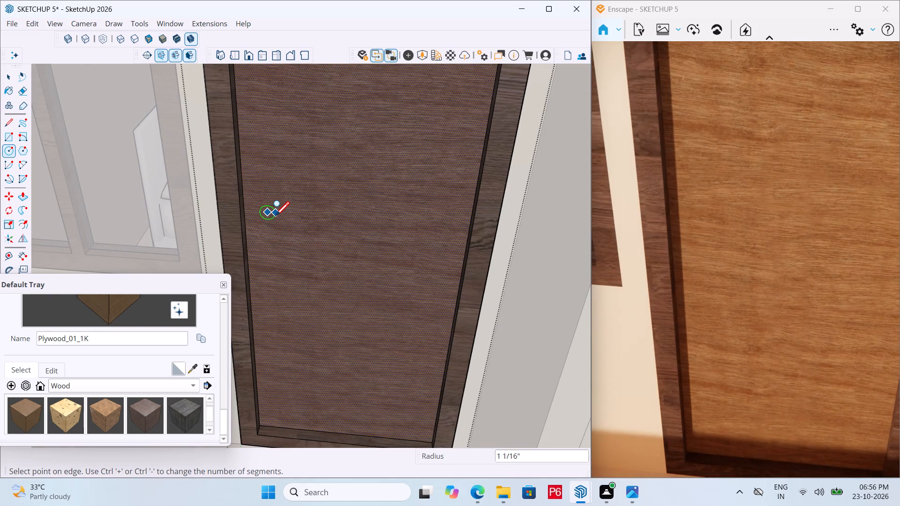
click(277, 219)
Make the knob circle's face and edge into a group.
key(space)
click(270, 217)
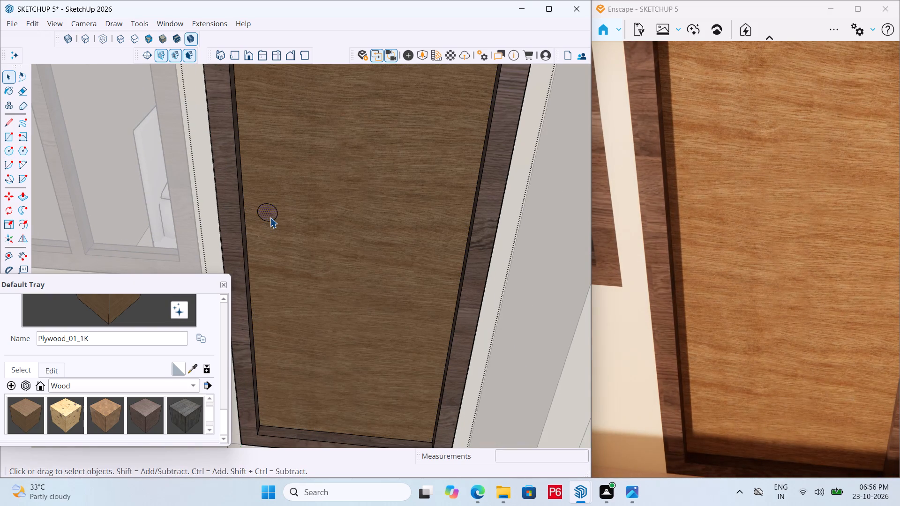
double_click(269, 215)
right_click(269, 215)
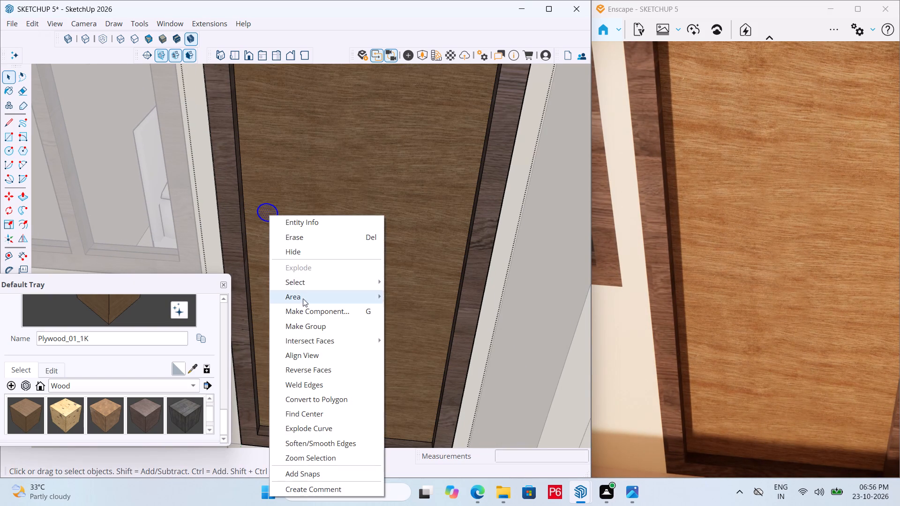
click(333, 328)
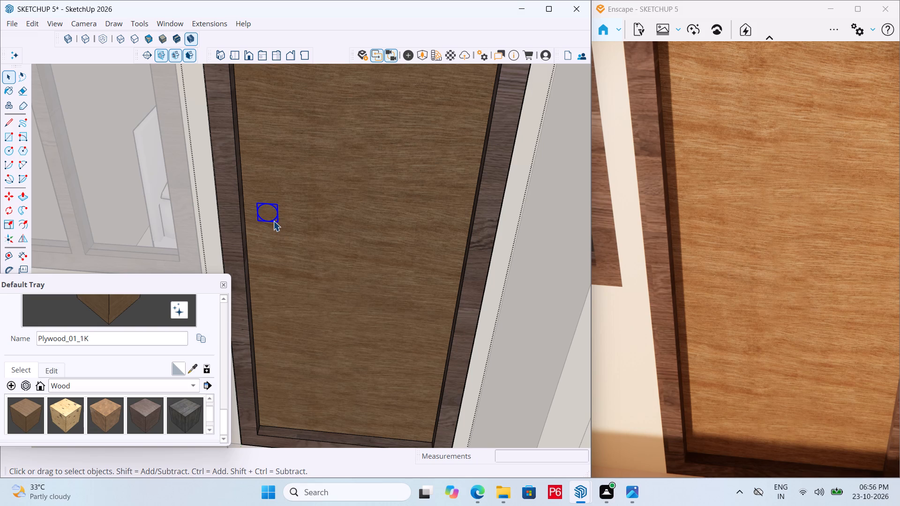
Open the knob group and paint its circular face with the Metal_06_1K material from the Metal collection.
double_click(270, 215)
click(269, 213)
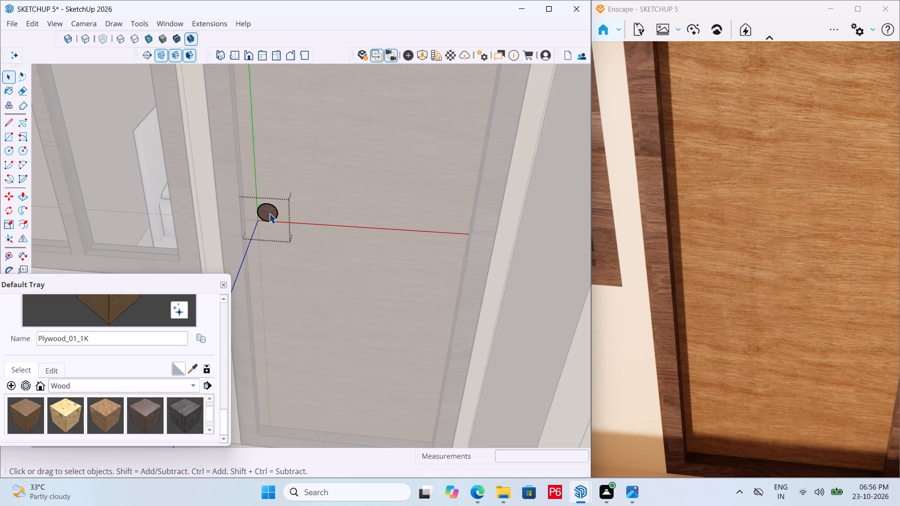
click(143, 388)
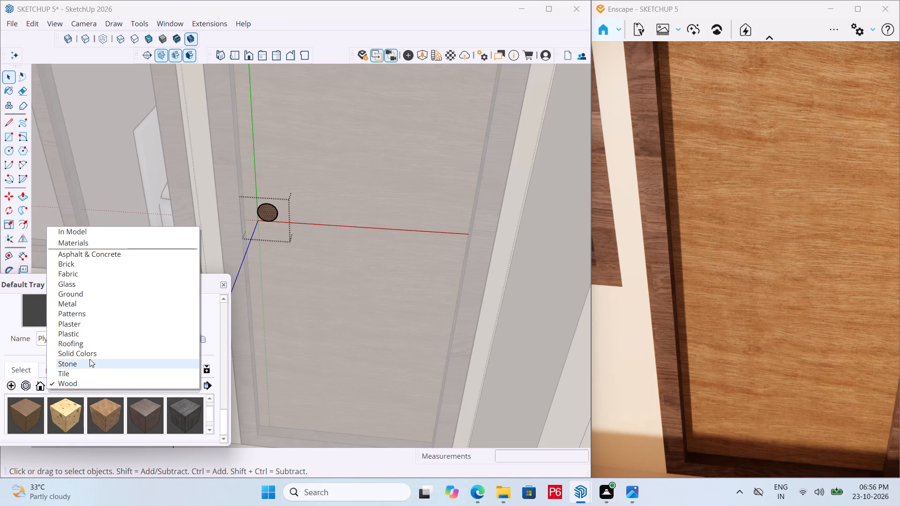
click(89, 305)
drag(29, 414, 30, 409)
click(27, 412)
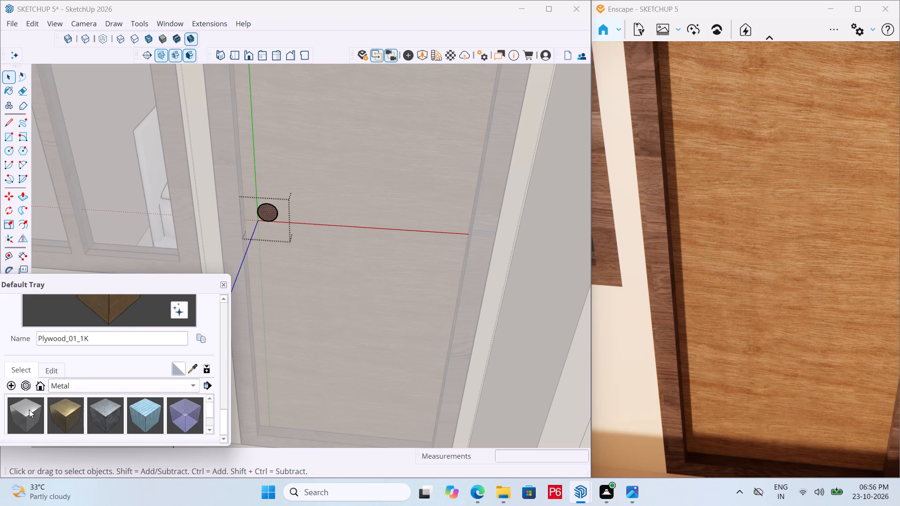
click(265, 213)
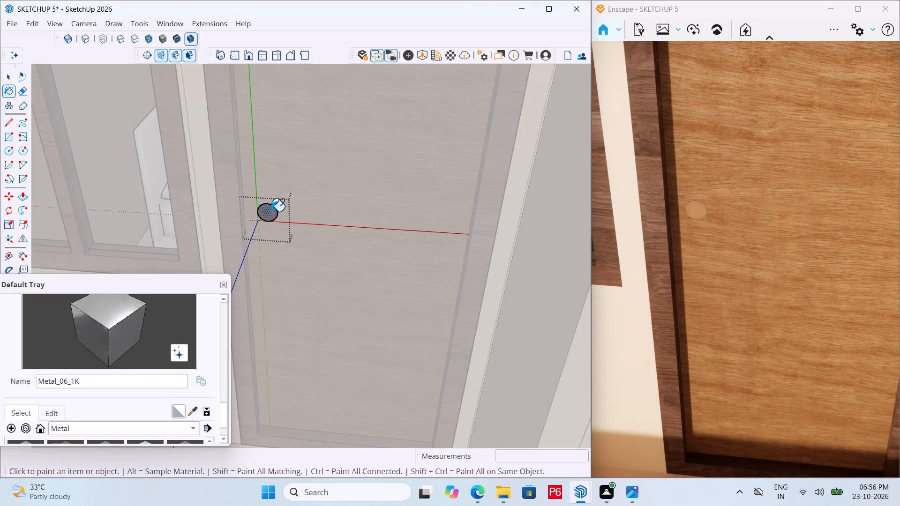
Push/Pull the knob's circular face outward by 1".
key(p)
click(270, 215)
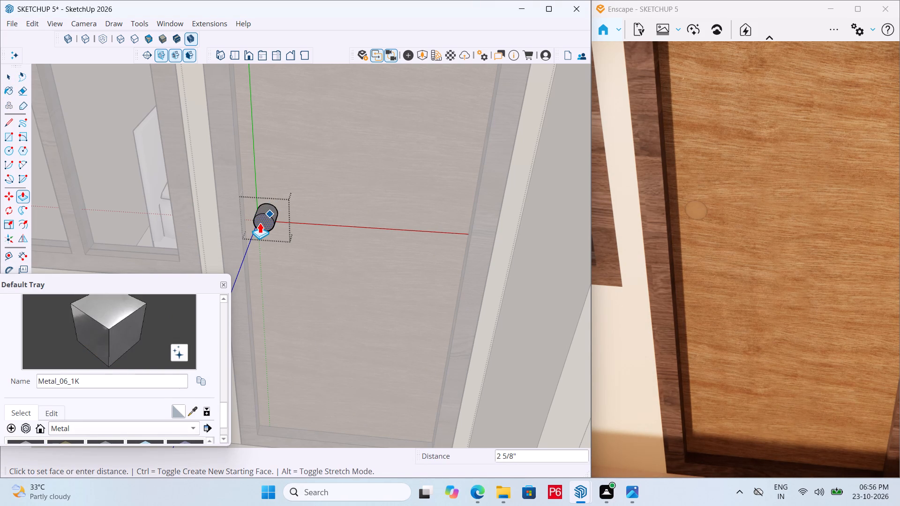
text(1")
key(Return)
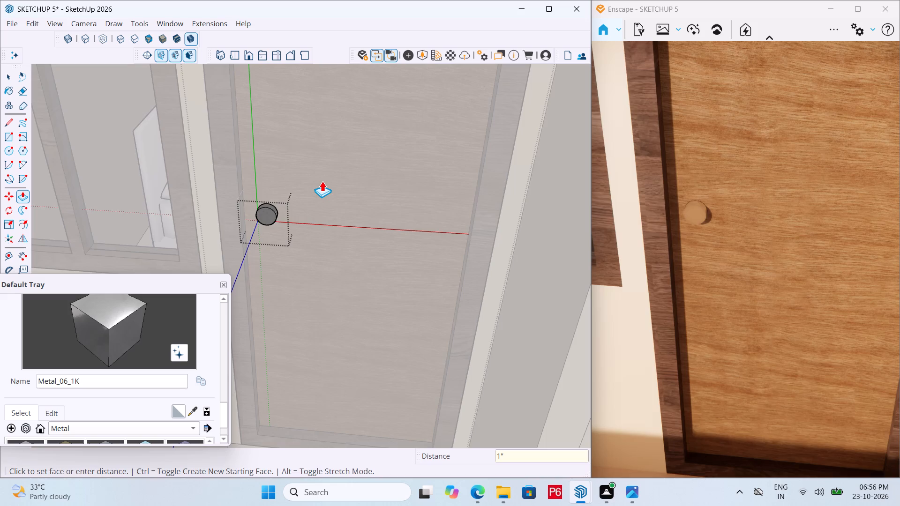
Paint the extruded knob's front and side faces with the Metal_06_1K material and leave the knob group.
scroll(319, 180, down, 5)
middle_drag(300, 200, 286, 186)
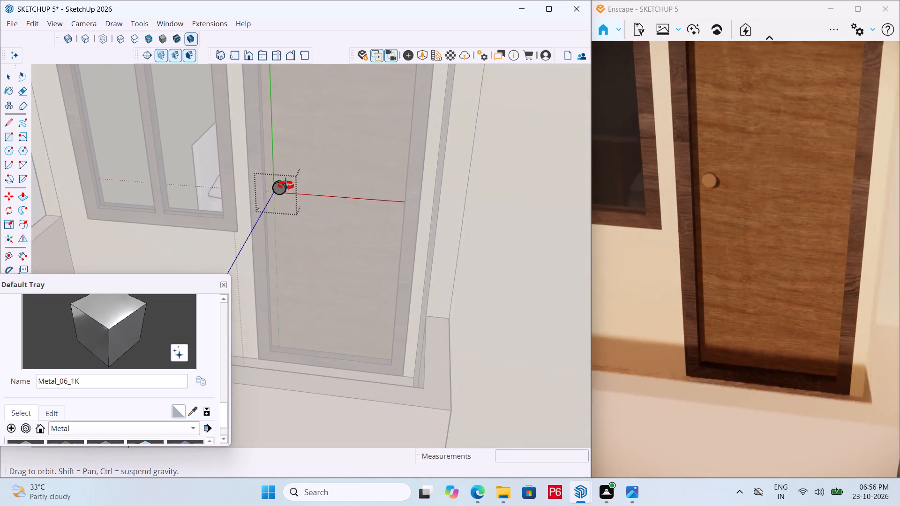
middle_drag(286, 186, 286, 219)
scroll(286, 219, up, 19)
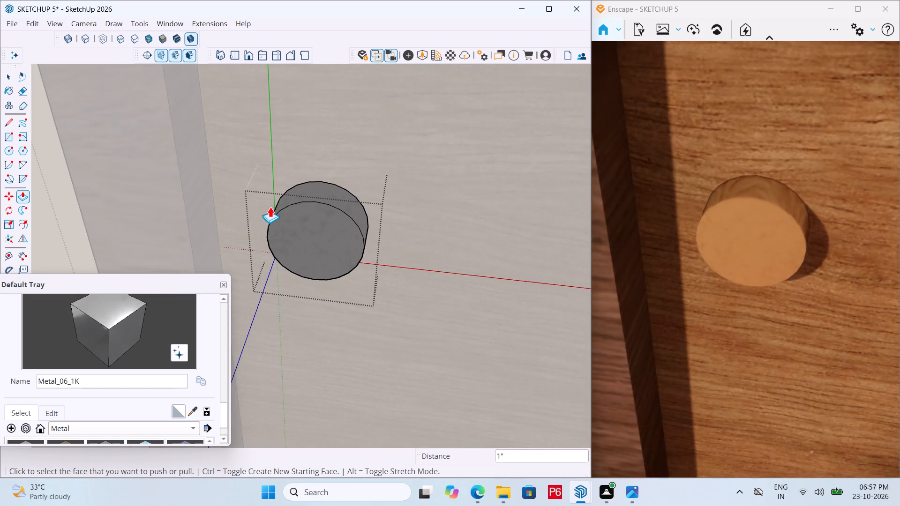
click(191, 413)
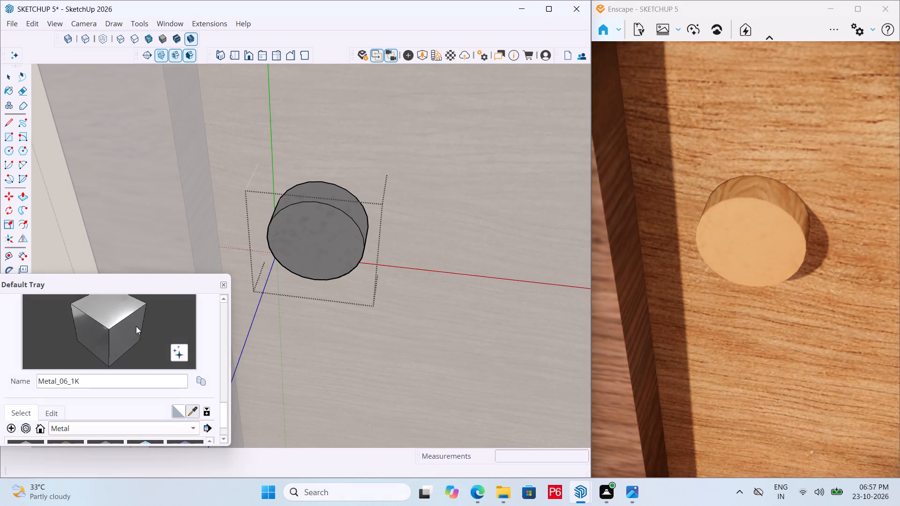
scroll(80, 388, down, 2)
double_click(33, 411)
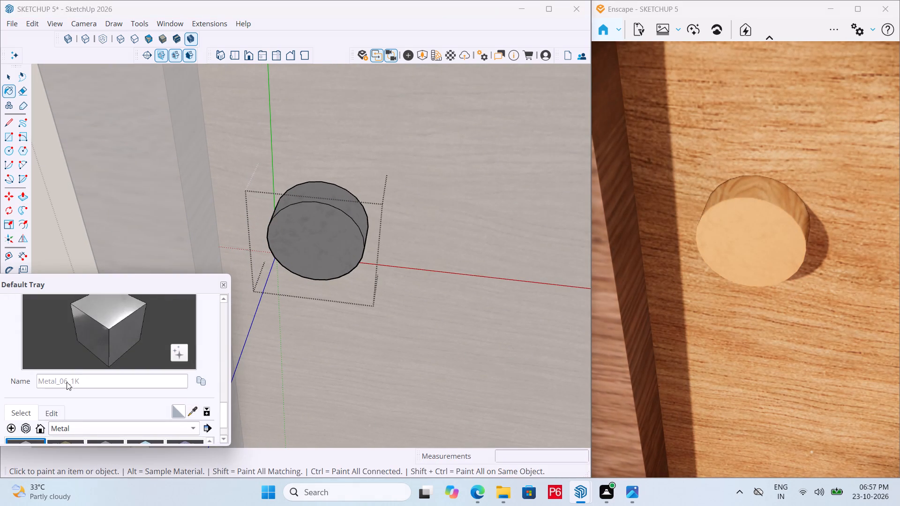
click(338, 230)
click(338, 227)
click(322, 230)
drag(318, 223, 322, 218)
click(339, 197)
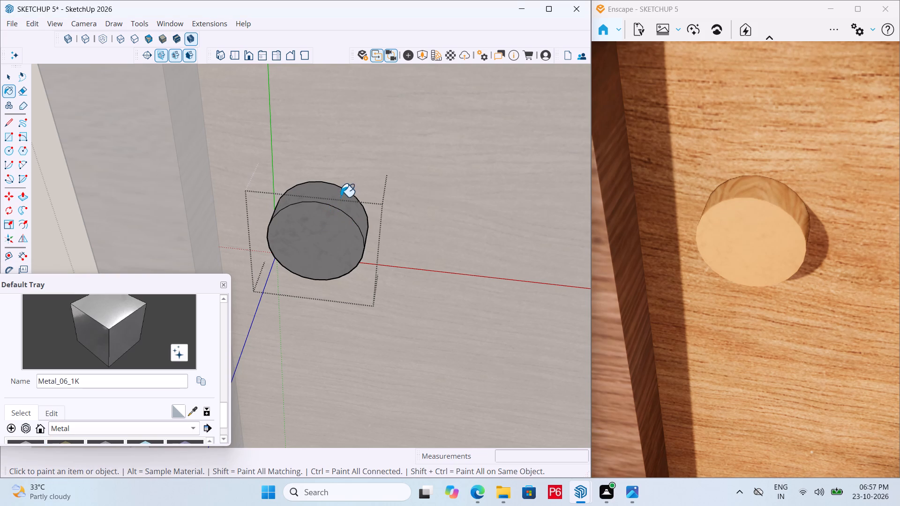
click(332, 202)
click(316, 218)
scroll(339, 191, down, 13)
middle_drag(314, 232, 302, 112)
scroll(318, 171, down, 8)
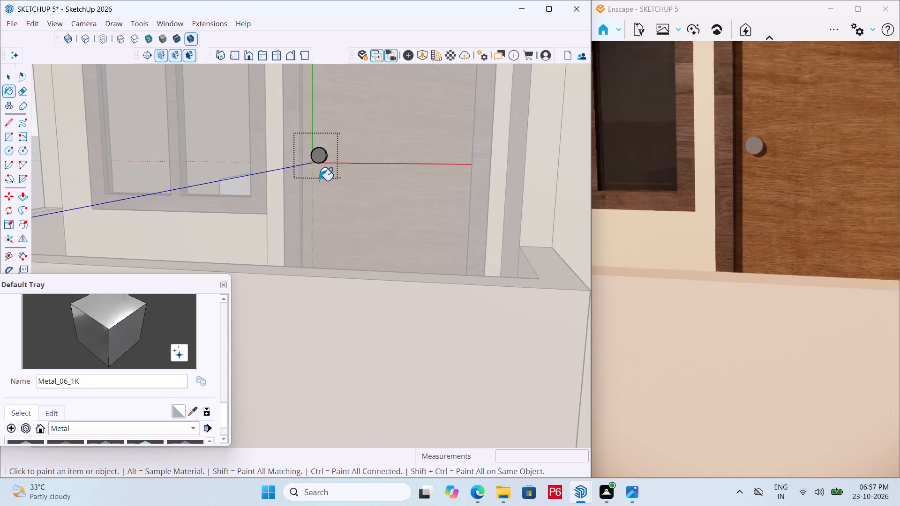
scroll(319, 180, down, 10)
key(space)
triple_click(213, 161)
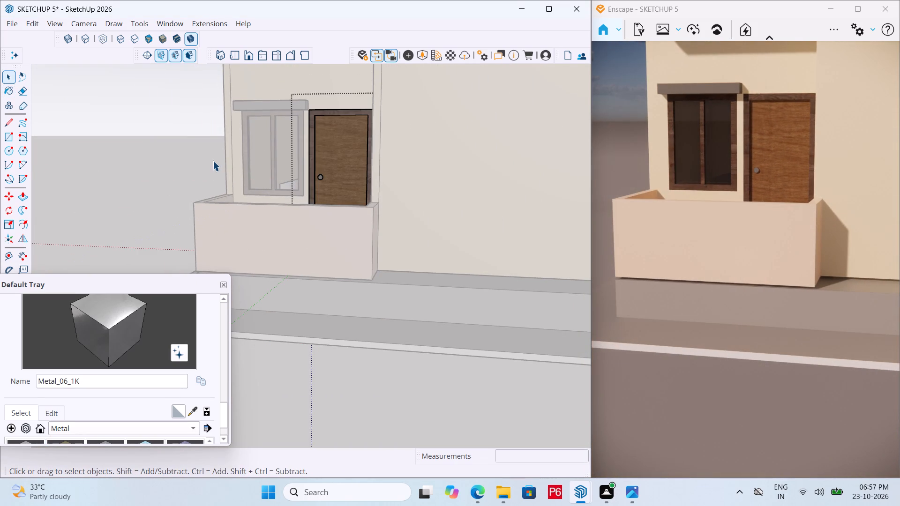
Save the model.
key(ctrl+s)
key(ctrl+s)
key(ctrl+s)
key(ctrl+s)
key(ctrl+s)
key(ctrl+s)
key(ctrl+s)
Draw a 7' by 3' 6" rectangle filling the ground-floor entrance doorway above the steps beside the staircase.
scroll(304, 237, down, 4)
scroll(270, 264, down, 4)
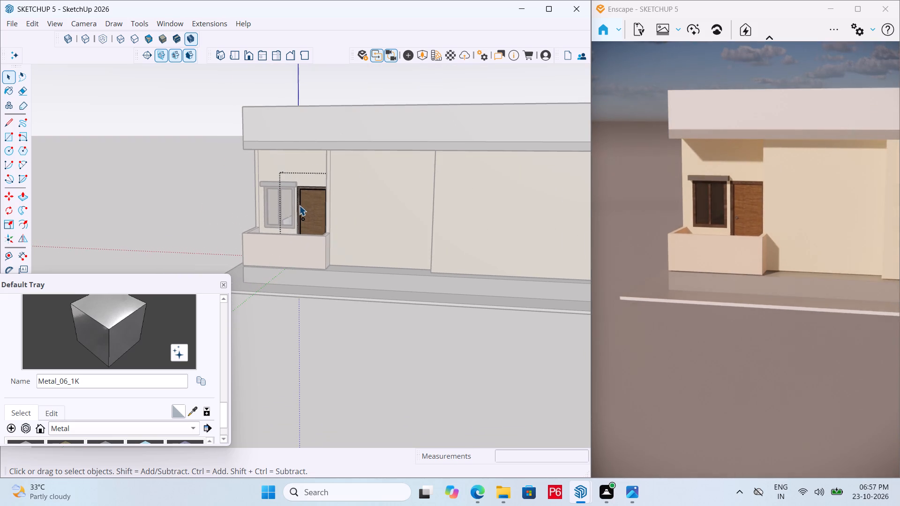
scroll(299, 205, down, 7)
middle_drag(502, 232, 89, 230)
middle_drag(283, 233, 387, 232)
scroll(318, 231, up, 6)
middle_drag(324, 241, 311, 250)
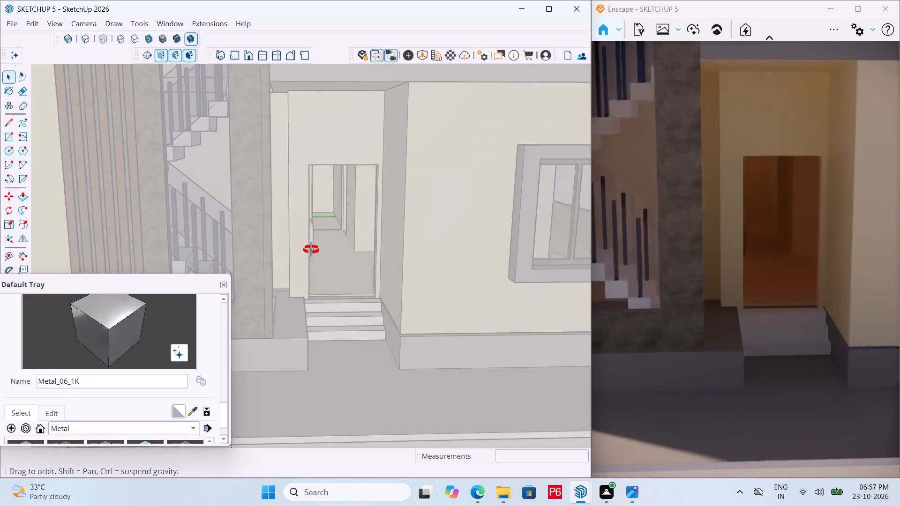
middle_drag(311, 250, 329, 242)
scroll(327, 155, up, 3)
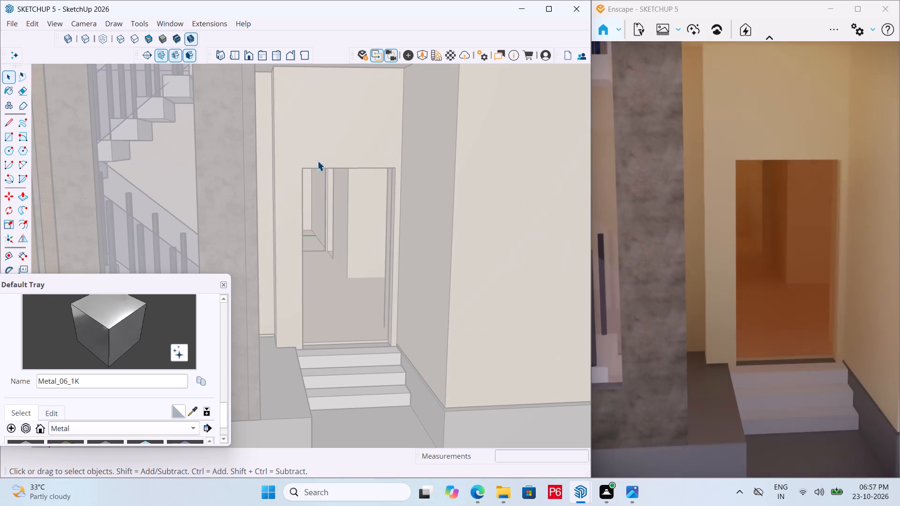
middle_drag(285, 168, 277, 176)
scroll(286, 180, up, 5)
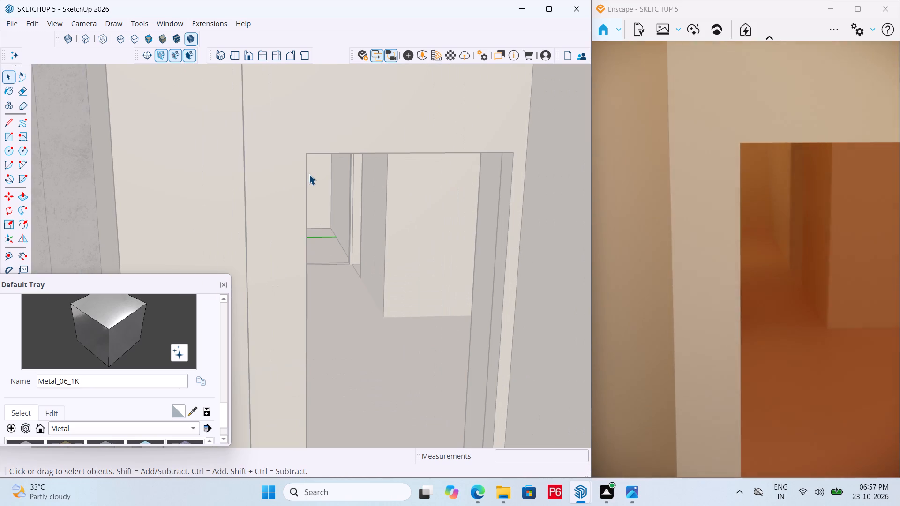
scroll(316, 145, down, 12)
double_click(124, 182)
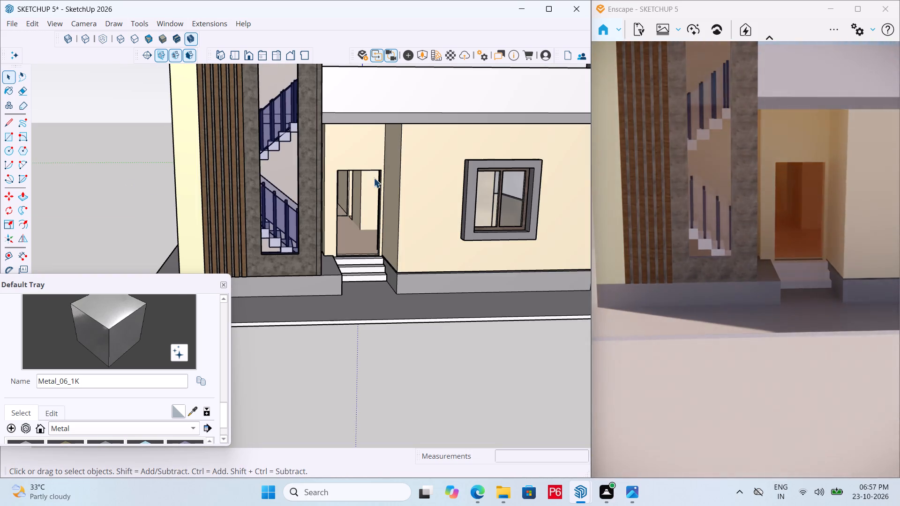
scroll(375, 177, up, 6)
scroll(307, 160, up, 1)
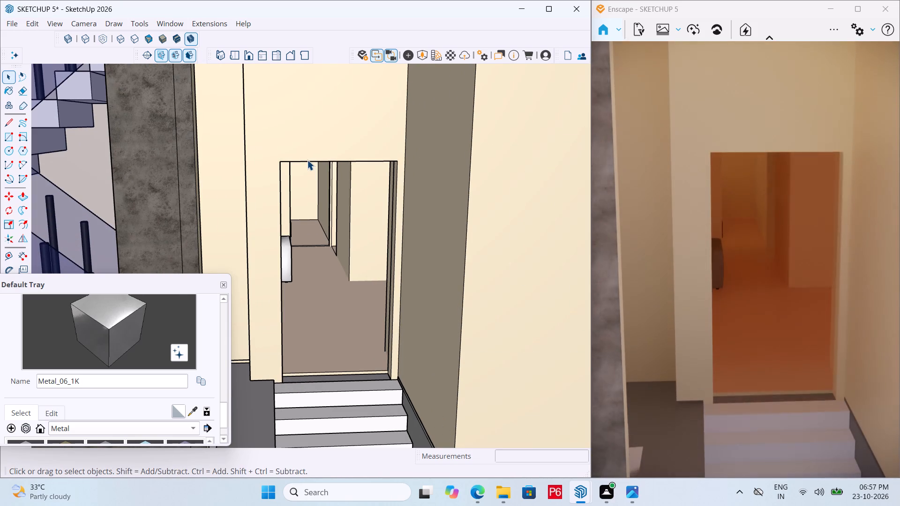
key(r)
click(282, 162)
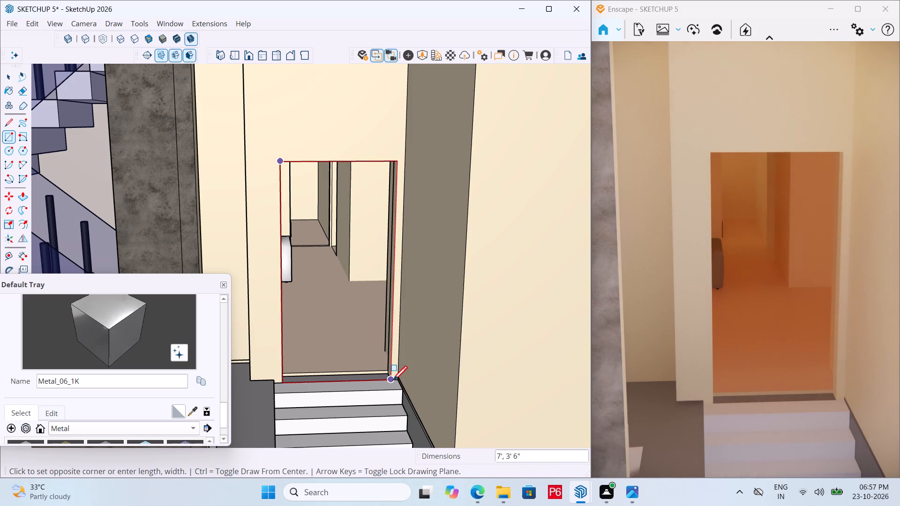
click(393, 382)
Make the entrance doorway rectangle's face and edges into a group.
key(space)
click(338, 221)
triple_click(338, 221)
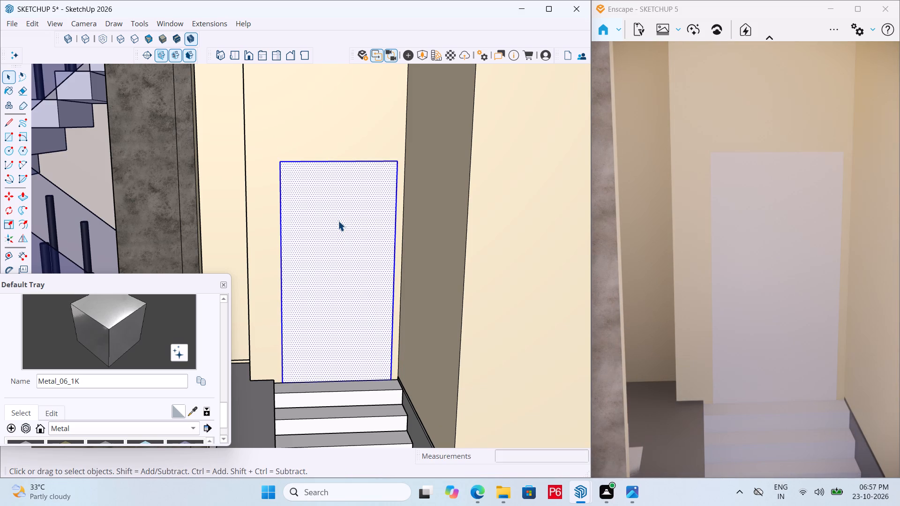
right_click(338, 221)
click(377, 334)
Open the entrance door group and offset its face outline inward by 3" to form a frame border.
double_click(330, 241)
click(329, 237)
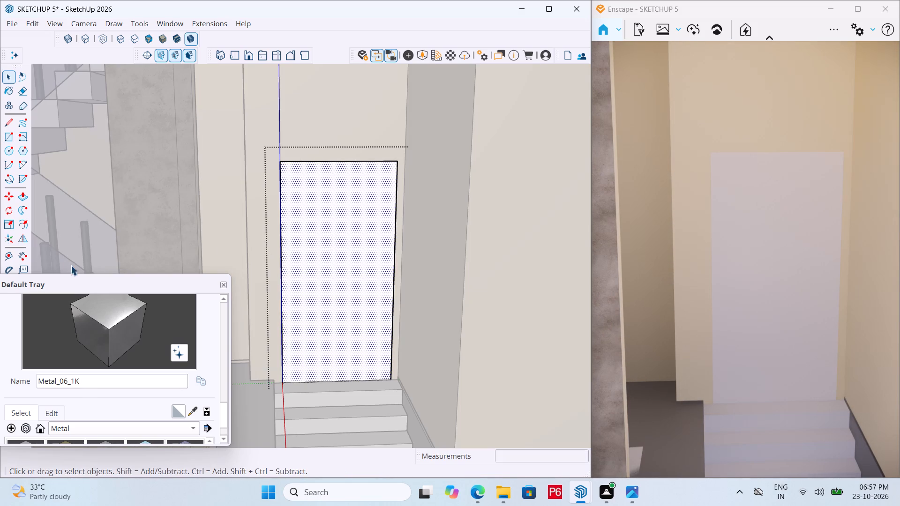
click(22, 221)
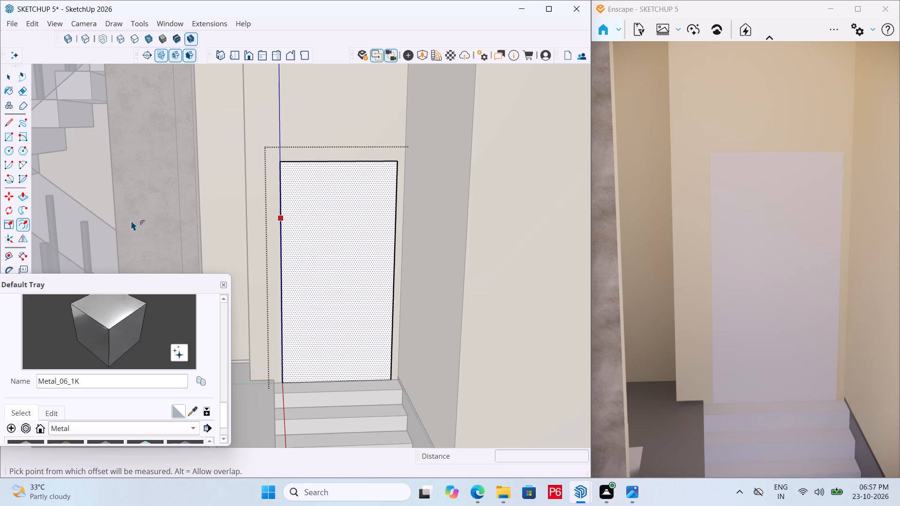
click(296, 217)
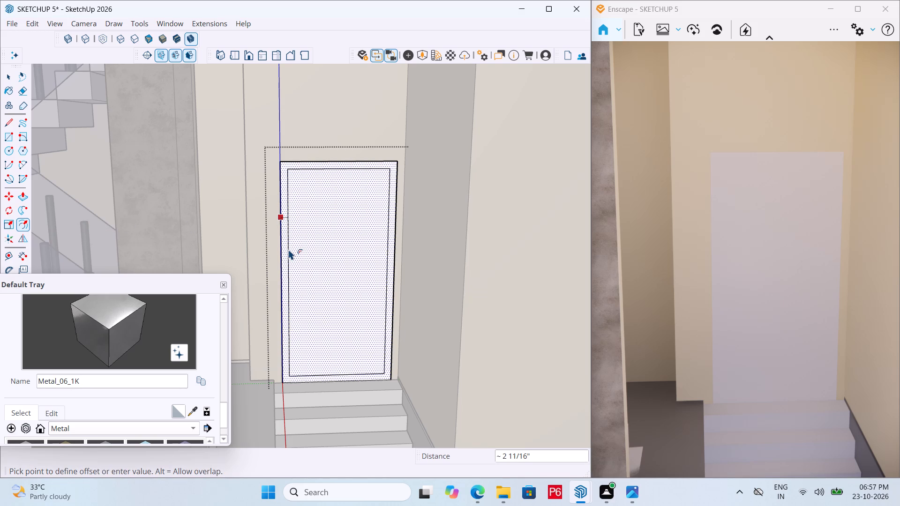
text(3")
key(Return)
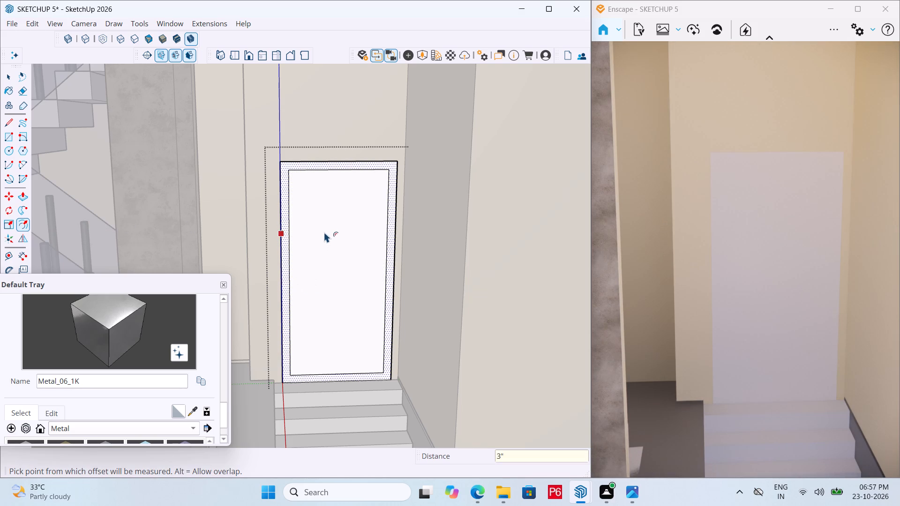
Paint the entrance door's frame border with Wood_Veneer_15_1K from the Wood collection.
scroll(146, 399, down, 3)
click(142, 388)
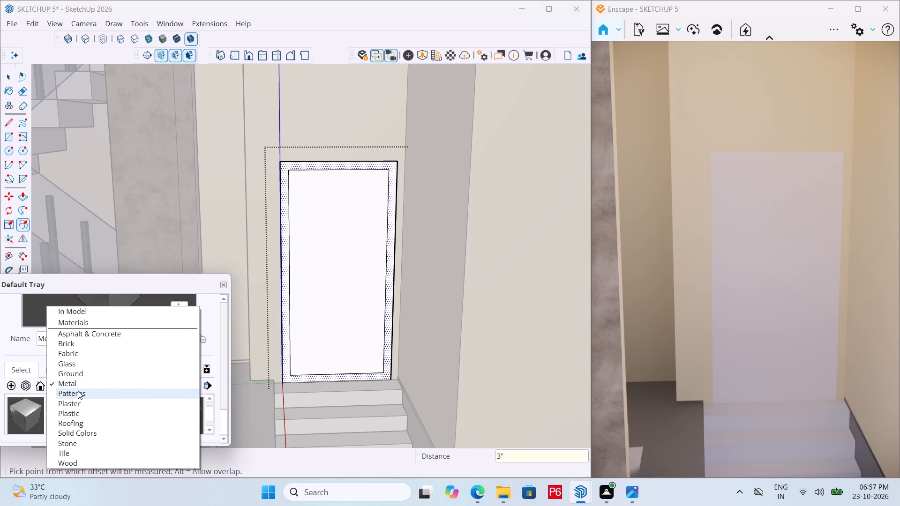
click(78, 462)
scroll(138, 395, down, 3)
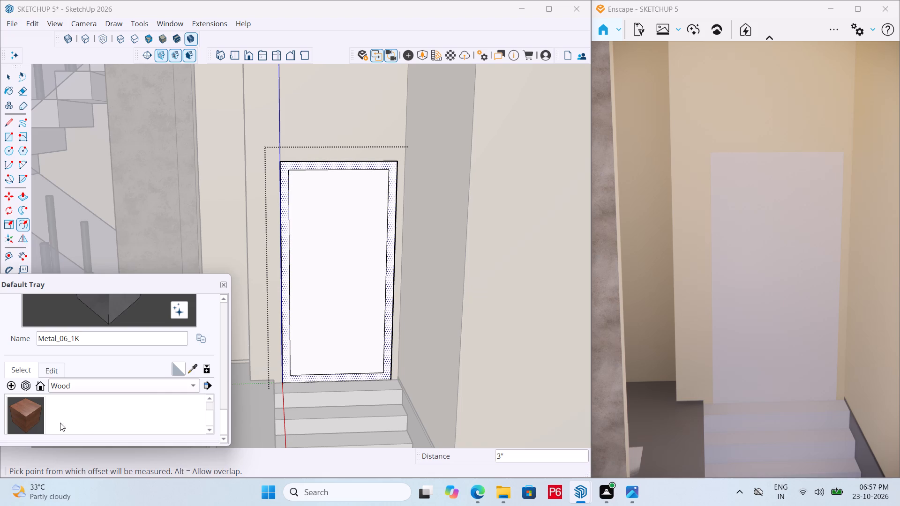
click(30, 413)
click(286, 289)
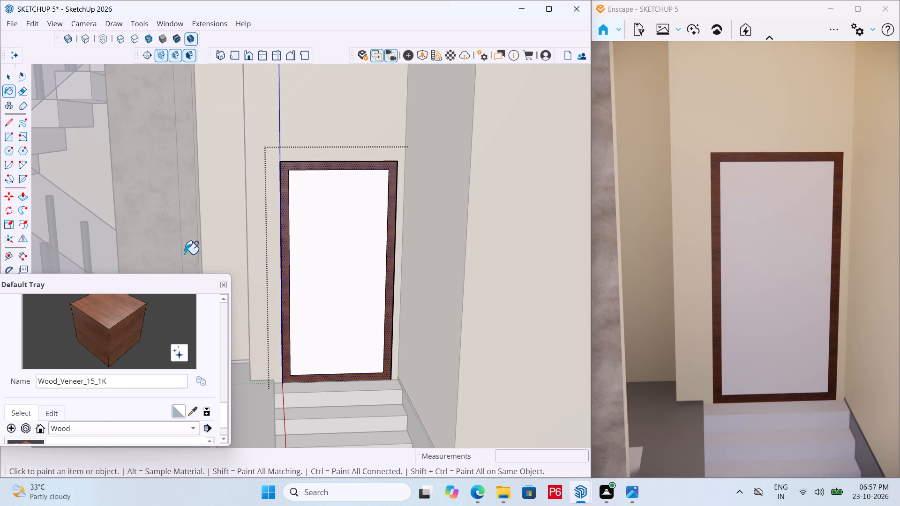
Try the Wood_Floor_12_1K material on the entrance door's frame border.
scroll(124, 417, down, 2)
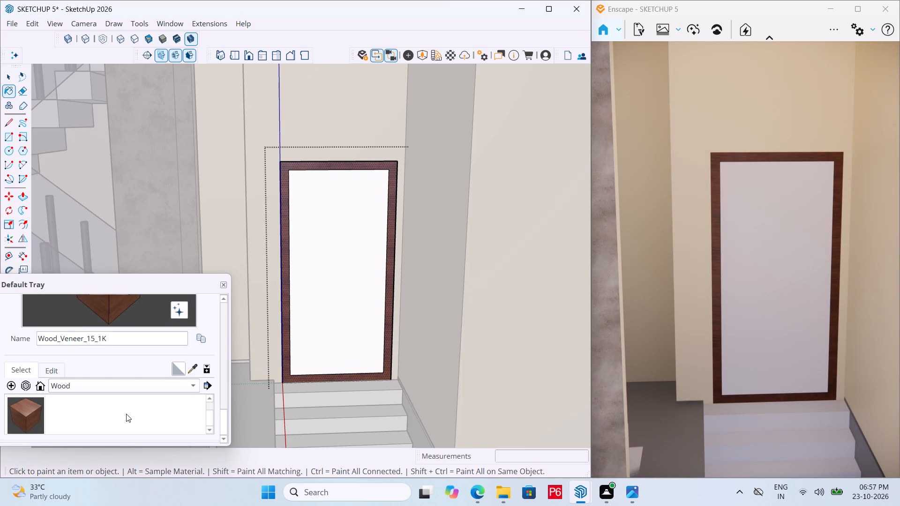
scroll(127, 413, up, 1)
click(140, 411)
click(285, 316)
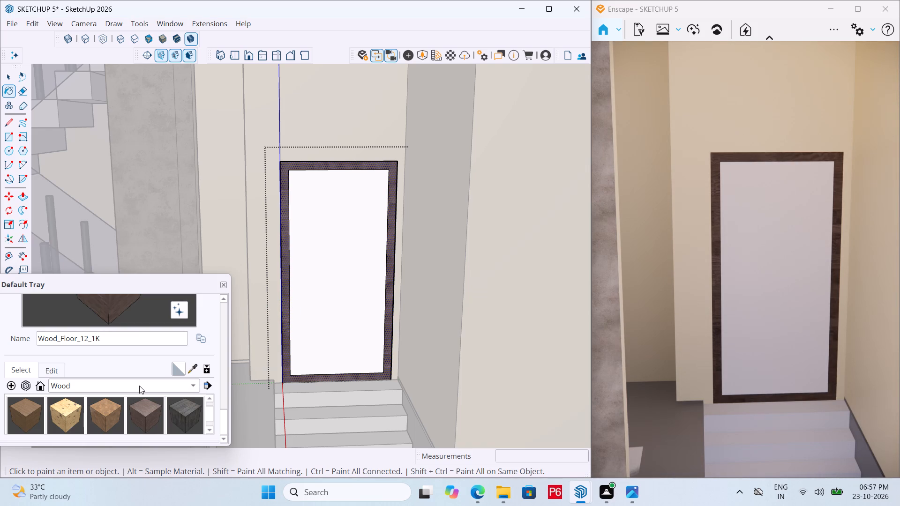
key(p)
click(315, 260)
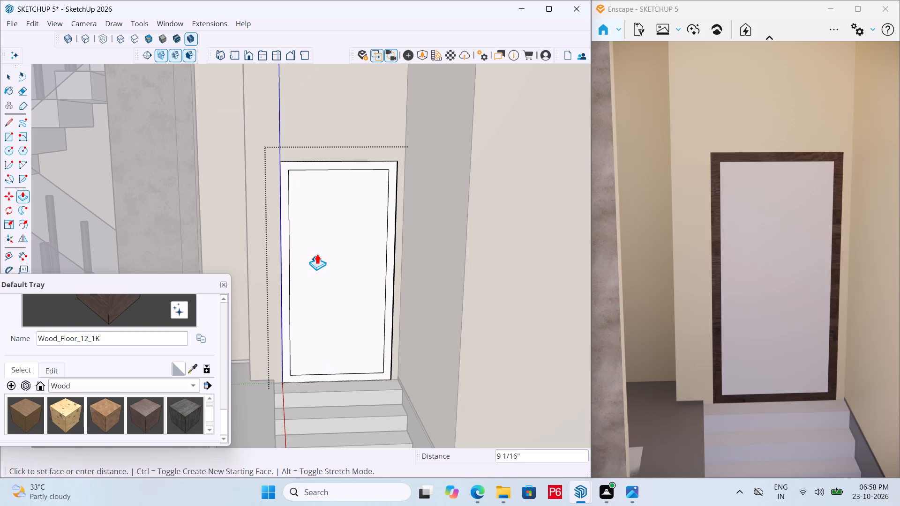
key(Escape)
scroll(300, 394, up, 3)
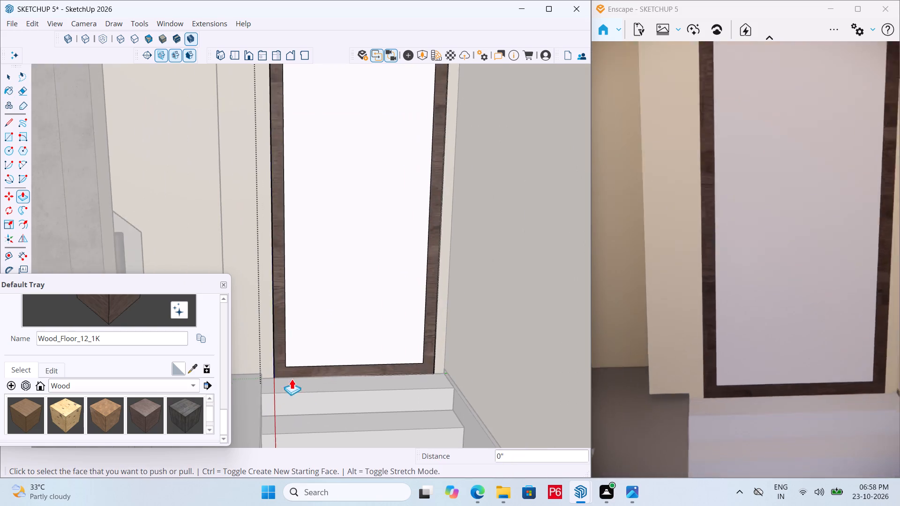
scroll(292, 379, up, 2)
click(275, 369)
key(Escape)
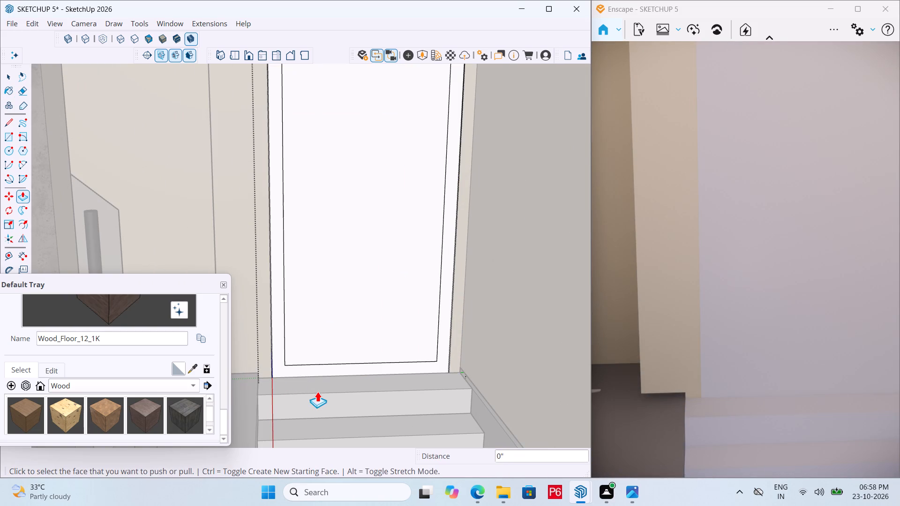
Save the model.
key(ctrl+s)
key(ctrl+s)
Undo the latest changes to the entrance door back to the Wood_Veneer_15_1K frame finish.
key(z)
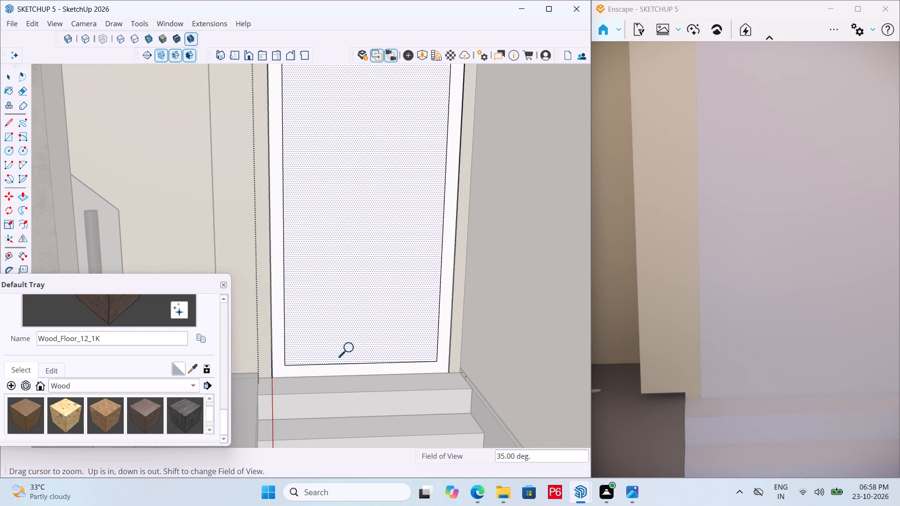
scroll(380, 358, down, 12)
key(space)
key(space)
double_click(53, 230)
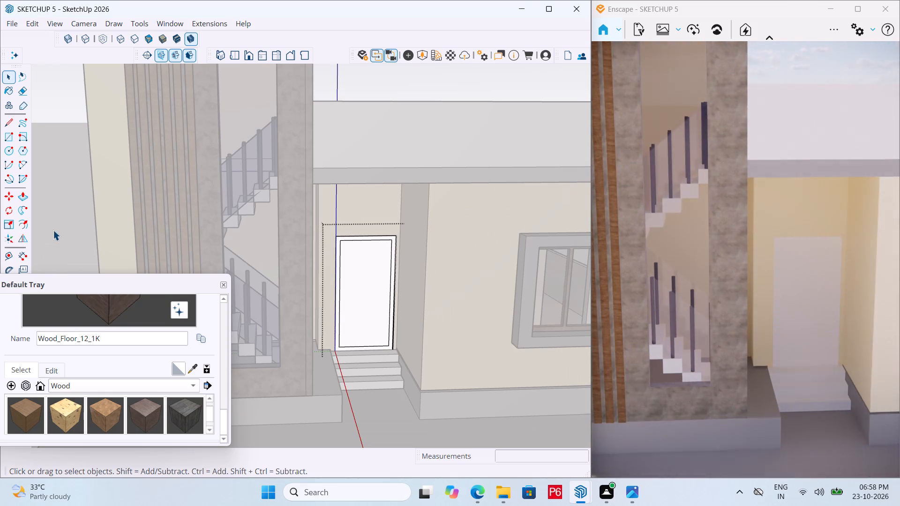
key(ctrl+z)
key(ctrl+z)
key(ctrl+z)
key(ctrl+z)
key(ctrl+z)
Push/Pull the entrance door's wood frame border by 4".
scroll(343, 266, up, 4)
click(331, 260)
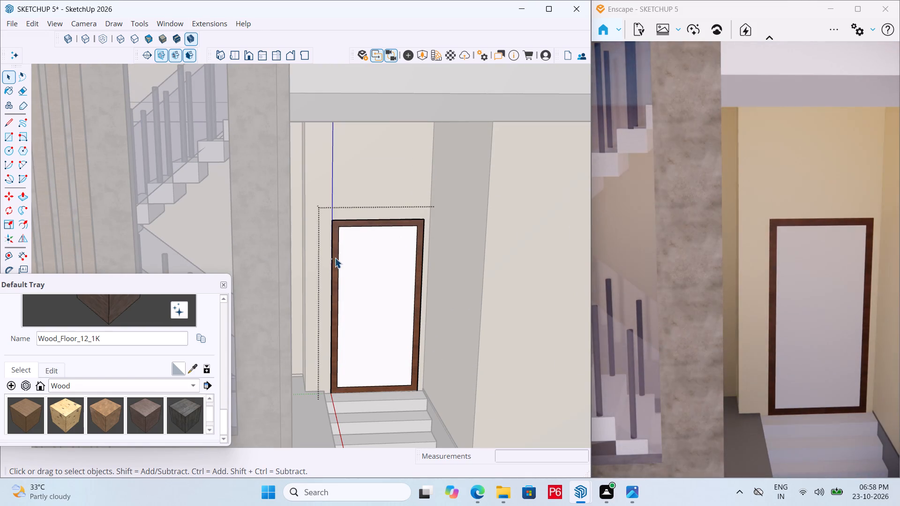
double_click(336, 255)
click(335, 243)
click(336, 242)
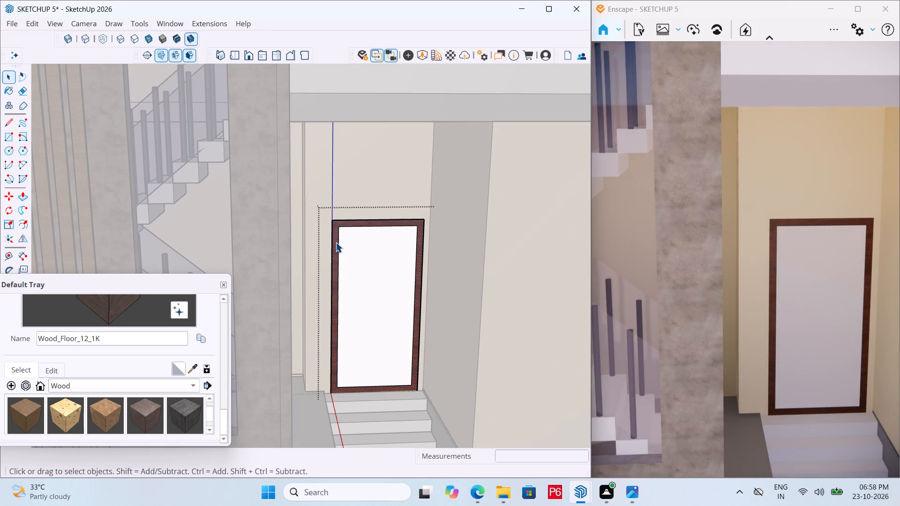
scroll(336, 242, up, 5)
key(p)
click(335, 243)
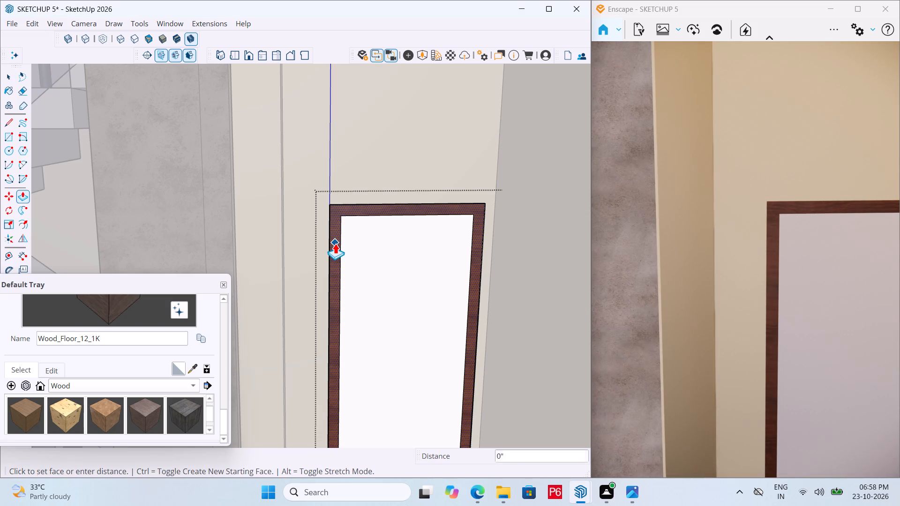
text(4")
key(Return)
middle_drag(350, 253, 310, 268)
scroll(387, 189, down, 9)
middle_drag(403, 289, 417, 301)
key(space)
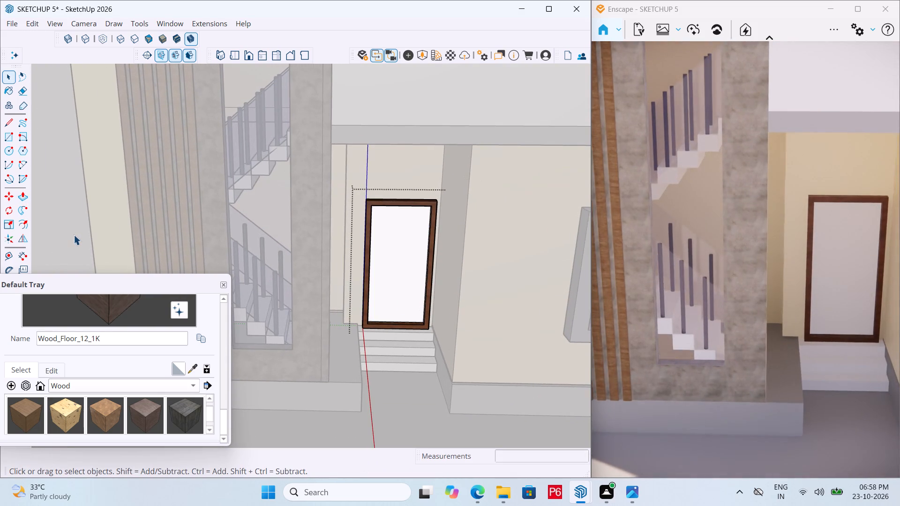
Move the entrance door's wood frame so its lower corner aligns with the top step at the doorway.
double_click(76, 232)
scroll(322, 306, up, 5)
click(455, 333)
scroll(465, 335, up, 3)
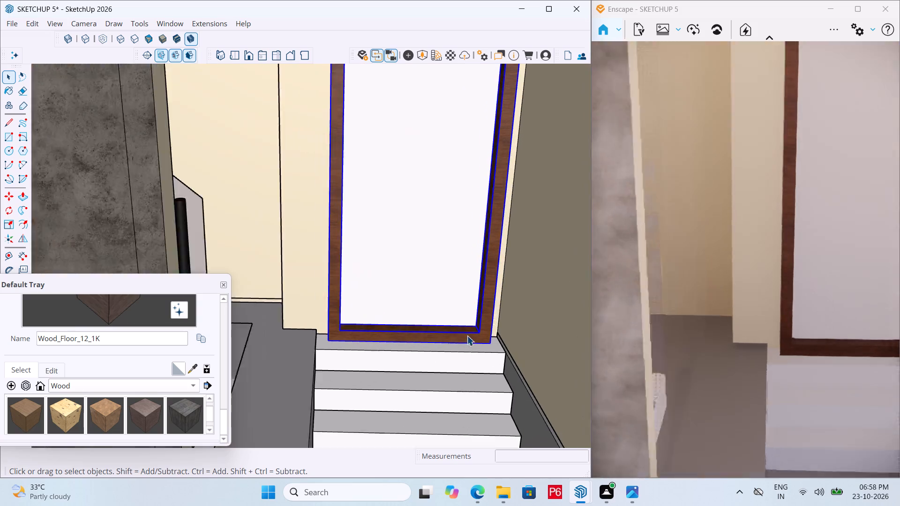
scroll(467, 335, up, 8)
key(m)
click(505, 349)
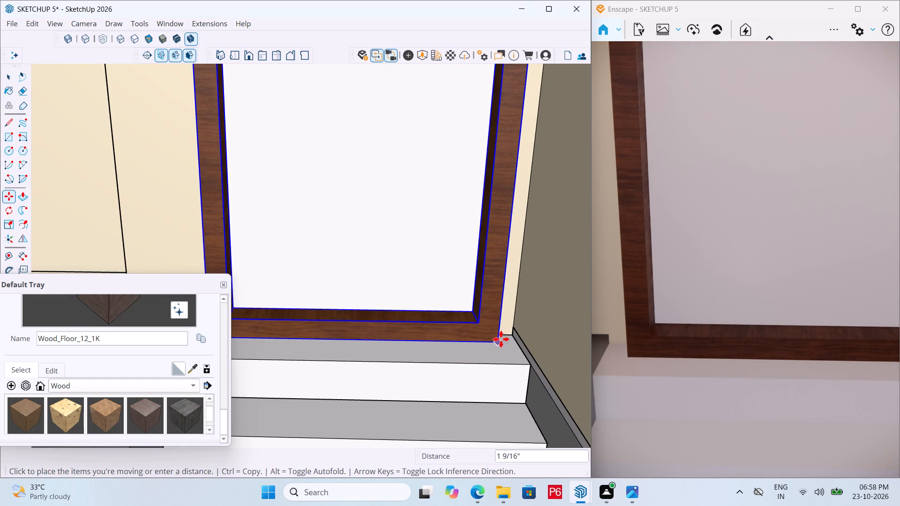
click(496, 334)
Save the model.
scroll(527, 346, down, 6)
middle_drag(427, 331, 332, 317)
scroll(418, 329, down, 1)
scroll(346, 333, down, 4)
middle_drag(370, 354, 385, 362)
key(ctrl+s)
key(ctrl+s)
key(ctrl+s)
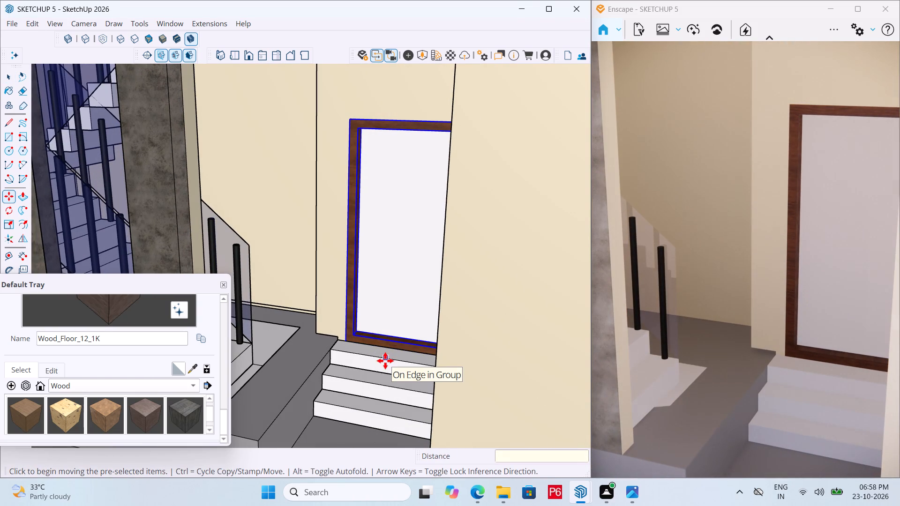
key(ctrl+s)
Push/Pull the entrance door's white panel face inside the frame by about 2 5/16".
key(space)
double_click(399, 255)
click(393, 241)
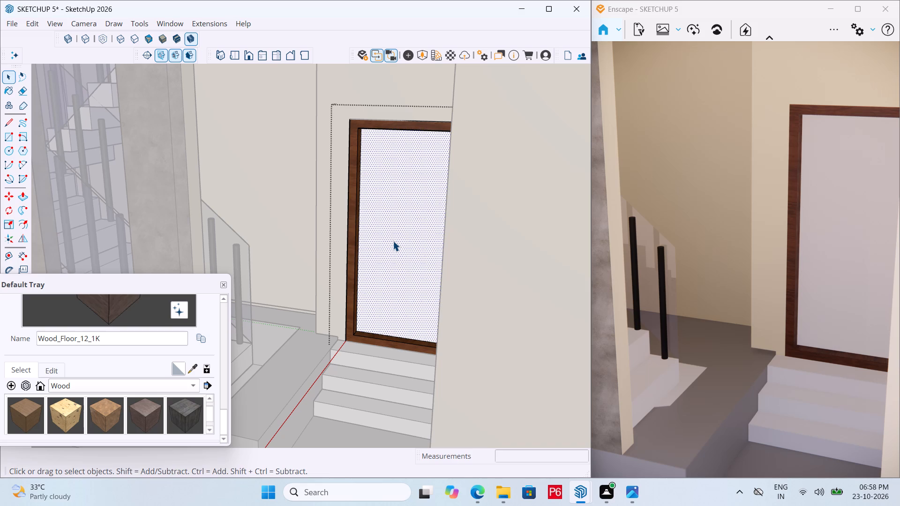
key(p)
click(393, 241)
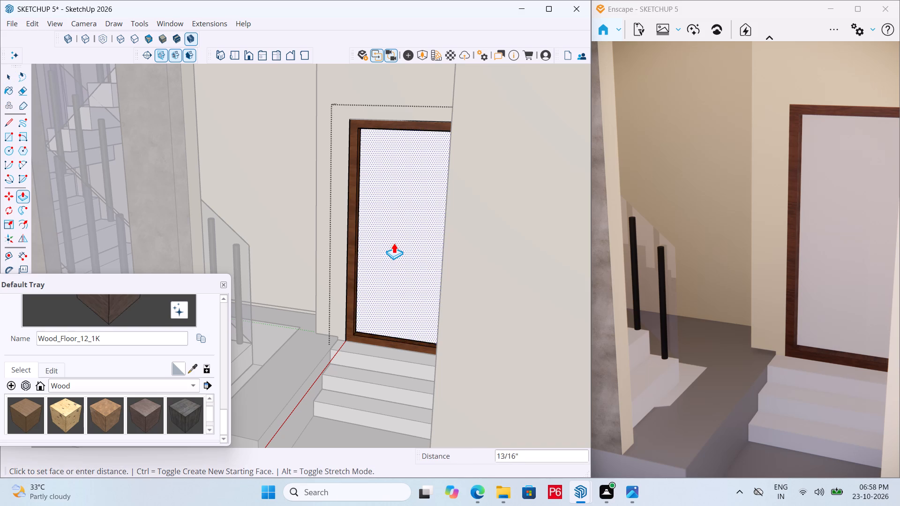
scroll(392, 245, up, 7)
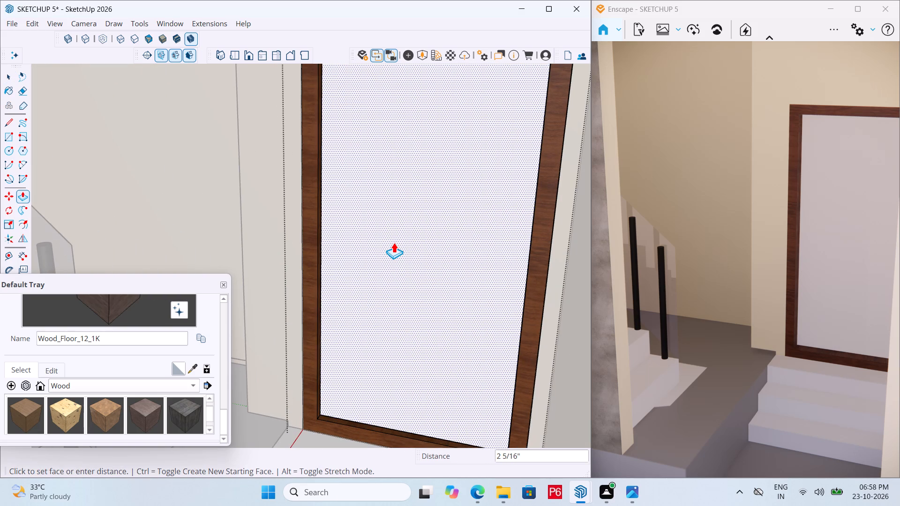
click(394, 242)
key(space)
Save the model with the adjusted entrance door panel.
scroll(393, 244, down, 10)
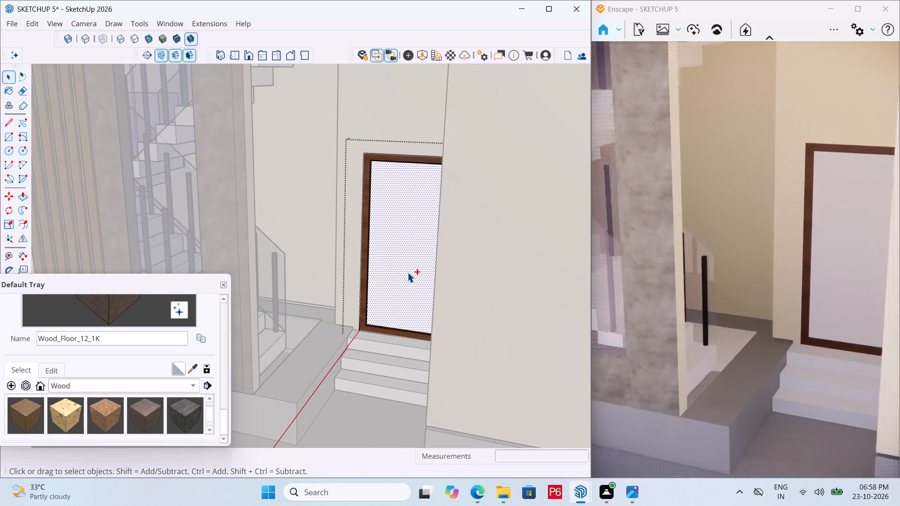
key(ctrl+s)
key(ctrl+s)
key(ctrl+s)
key(ctrl+s)
key(ctrl+s)
Examine the finished balcony door and window on the other side of the house as a reference for the entrance door.
scroll(384, 321, down, 2)
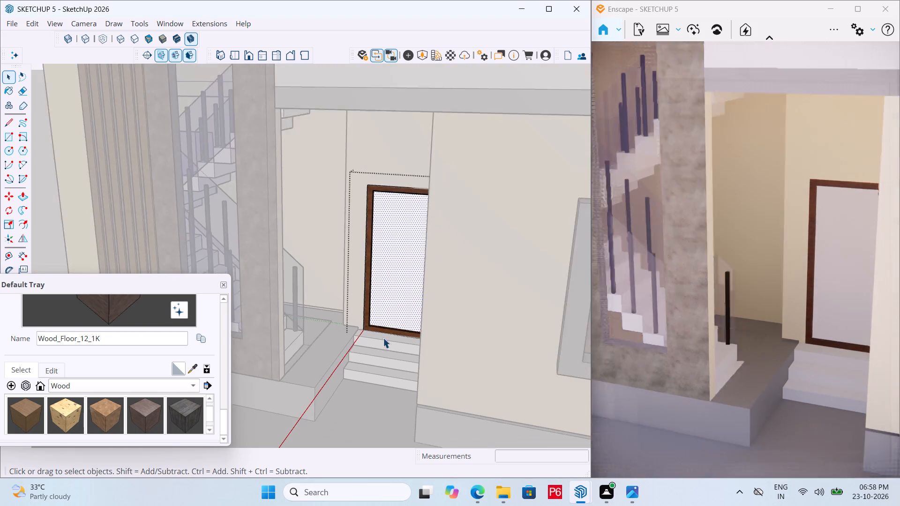
scroll(383, 338, down, 2)
middle_drag(382, 339, 478, 338)
scroll(197, 284, down, 6)
scroll(351, 298, down, 5)
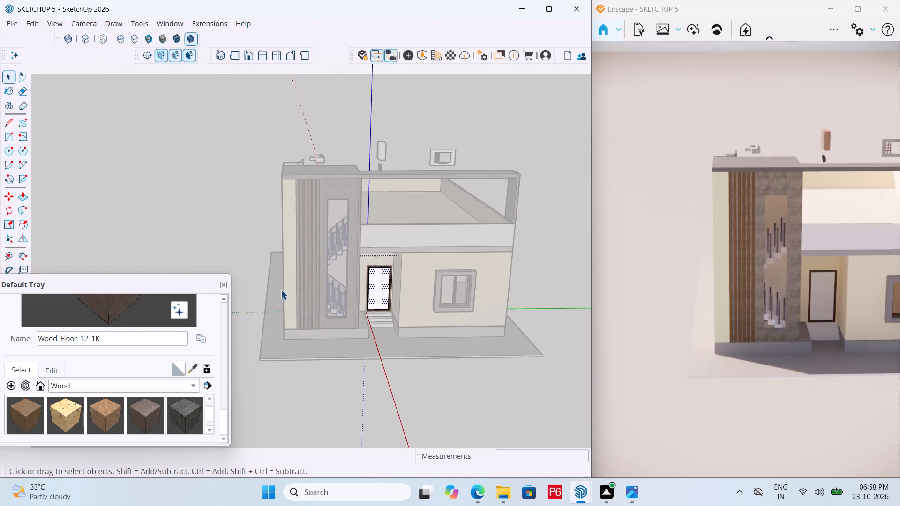
middle_drag(304, 290, 562, 274)
middle_drag(287, 275, 591, 275)
scroll(454, 250, down, 6)
middle_drag(260, 278, 285, 289)
scroll(260, 279, up, 3)
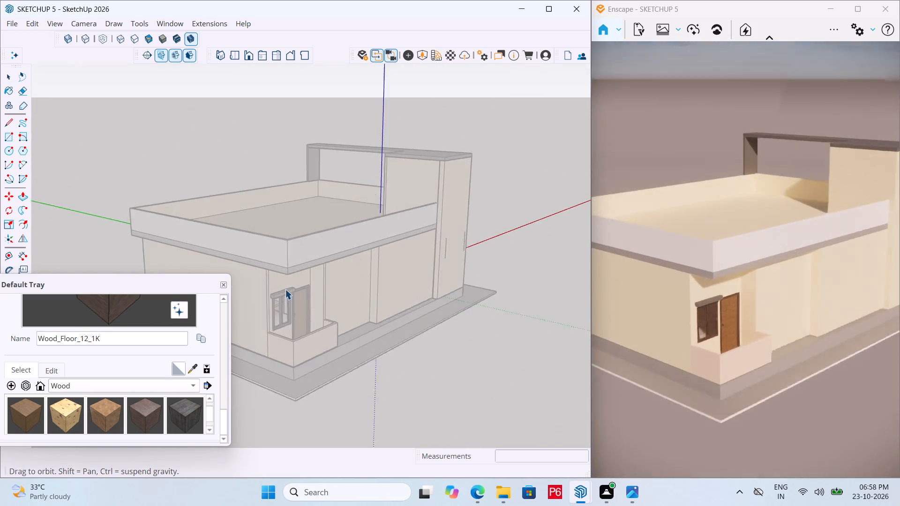
middle_drag(285, 289, 284, 288)
scroll(285, 289, up, 14)
scroll(277, 329, up, 6)
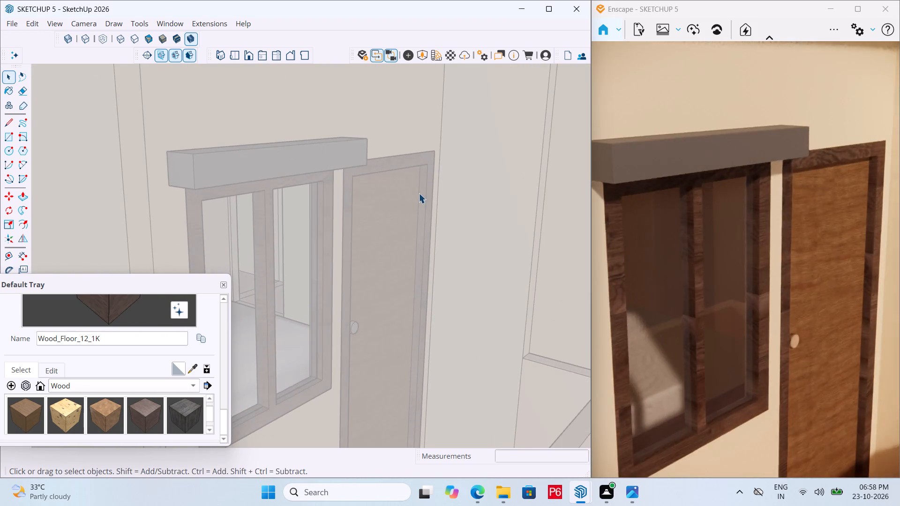
scroll(419, 193, down, 6)
middle_drag(357, 246, 331, 311)
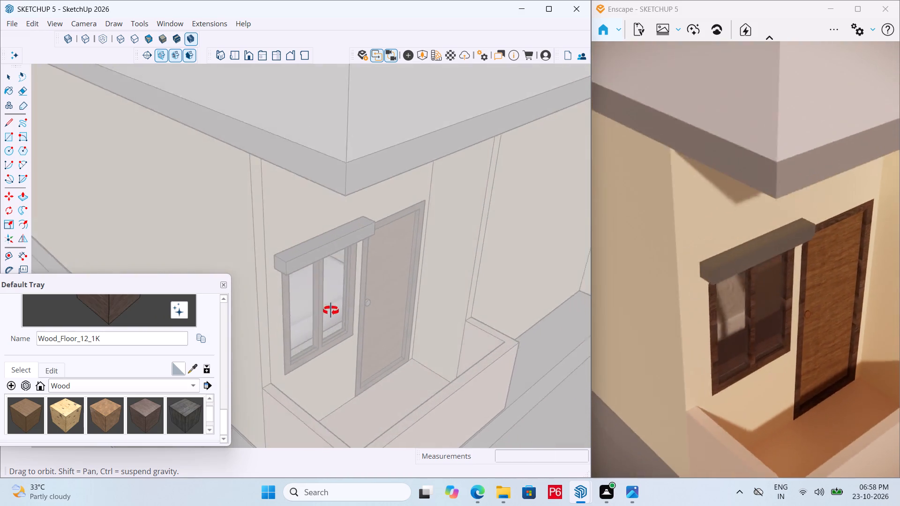
middle_drag(331, 311, 170, 281)
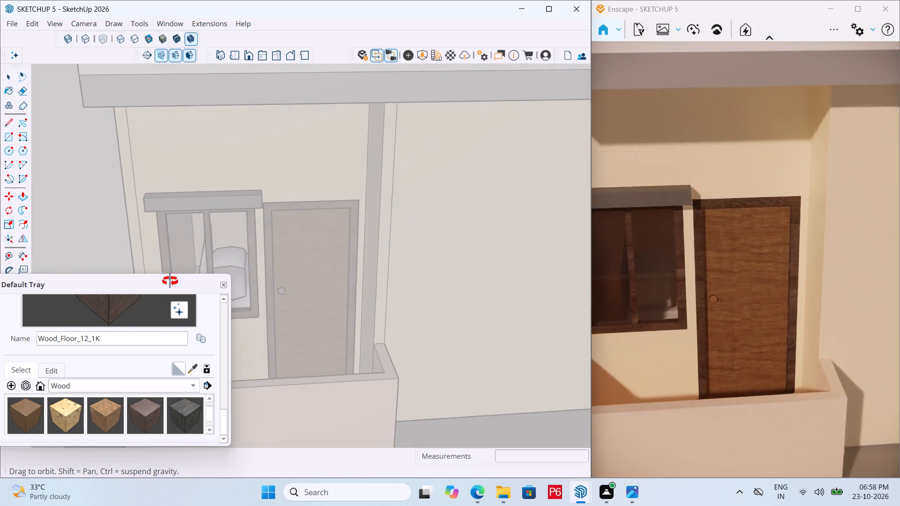
middle_drag(170, 281, 211, 279)
scroll(240, 234, down, 7)
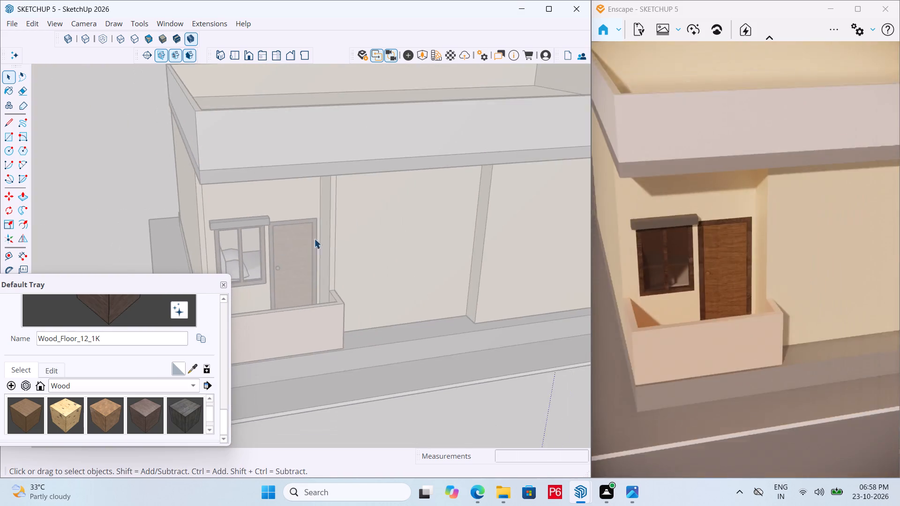
scroll(314, 238, down, 20)
scroll(314, 238, down, 1)
Select the entrance door's blank panel face and look through the Wood materials for a suitable finish.
middle_drag(455, 269, 56, 303)
middle_drag(260, 345, 143, 307)
scroll(466, 281, down, 5)
scroll(360, 332, up, 8)
middle_drag(360, 332, 353, 332)
middle_drag(328, 325, 313, 307)
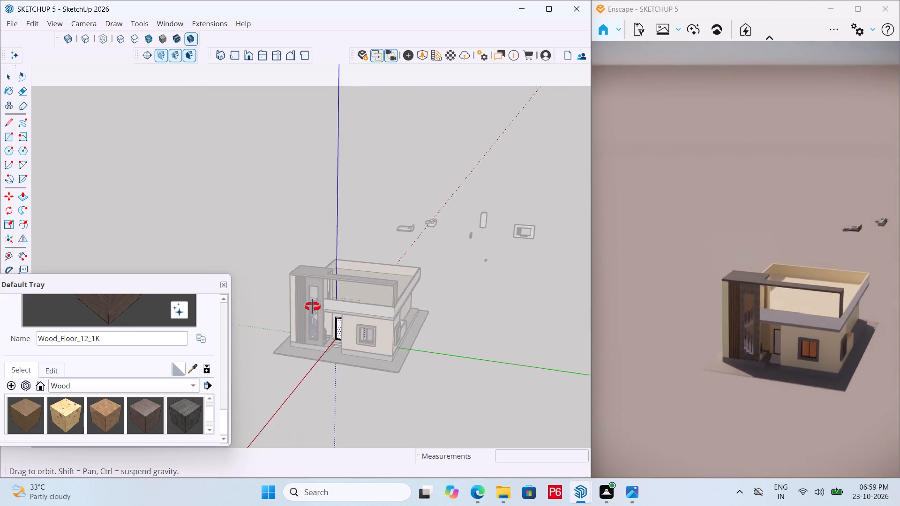
middle_drag(313, 307, 307, 307)
scroll(313, 307, up, 8)
middle_drag(310, 329, 320, 329)
middle_drag(357, 325, 391, 311)
scroll(371, 325, up, 3)
scroll(421, 351, up, 5)
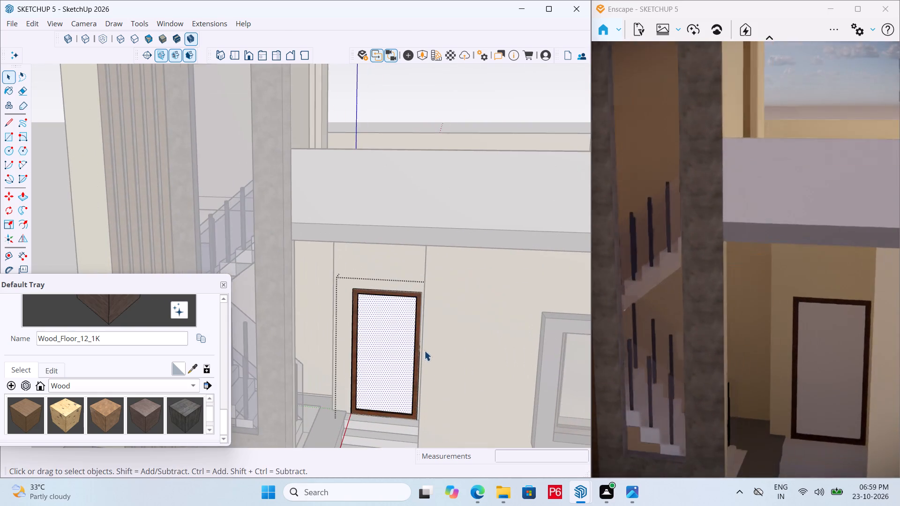
middle_drag(375, 347, 406, 343)
scroll(402, 347, up, 4)
click(392, 313)
double_click(392, 313)
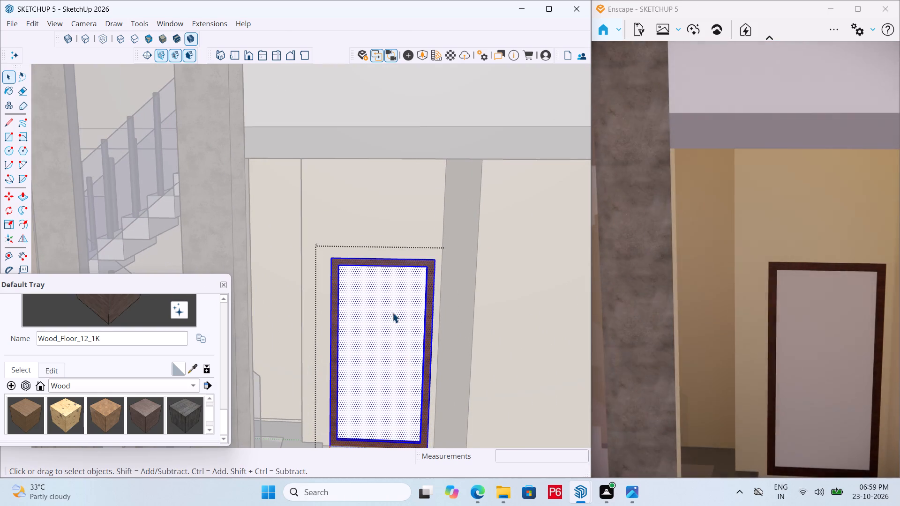
click(376, 291)
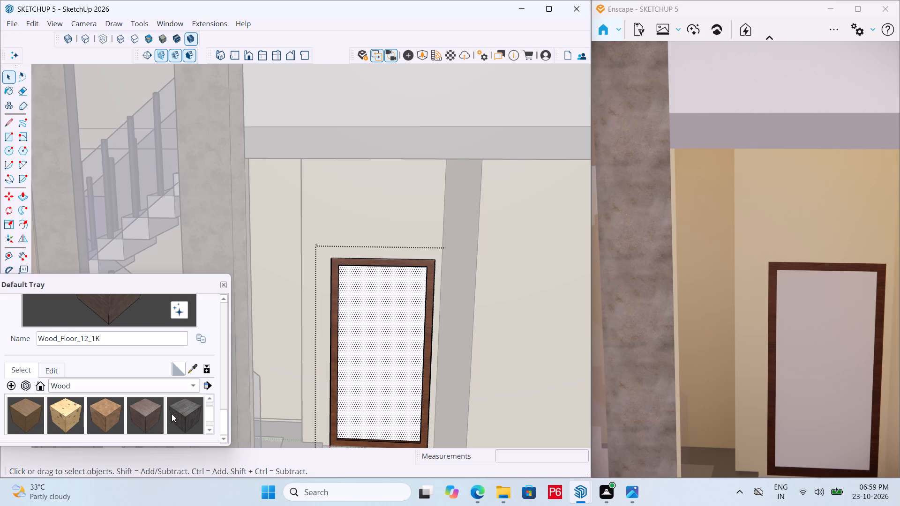
scroll(172, 414, down, 1)
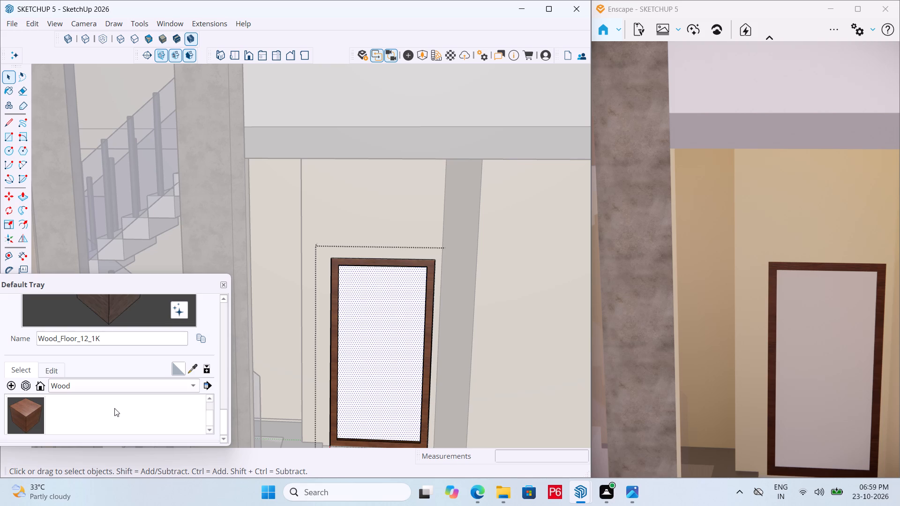
scroll(58, 417, down, 1)
scroll(360, 318, up, 1)
scroll(311, 308, down, 4)
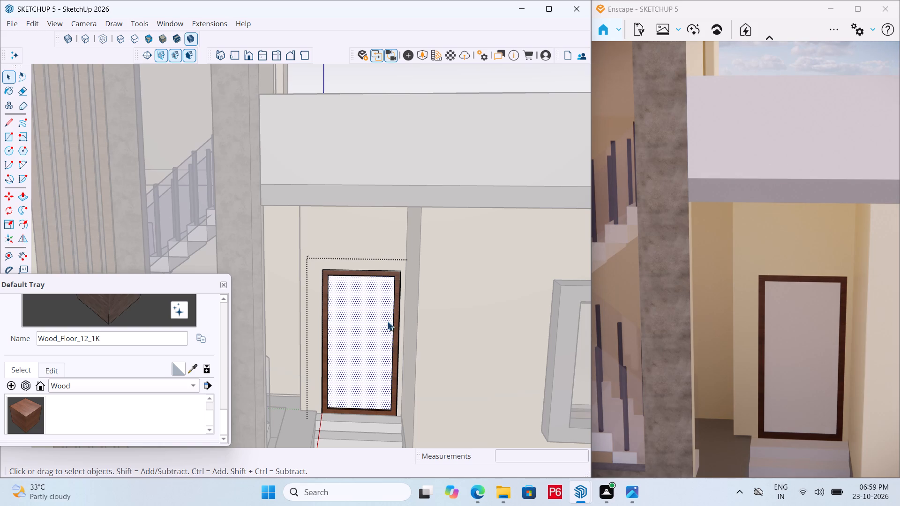
scroll(423, 320, down, 7)
Open the Enscape Asset Library and look through the downloaded Furniture categories, from outdoor furniture to beds.
click(423, 54)
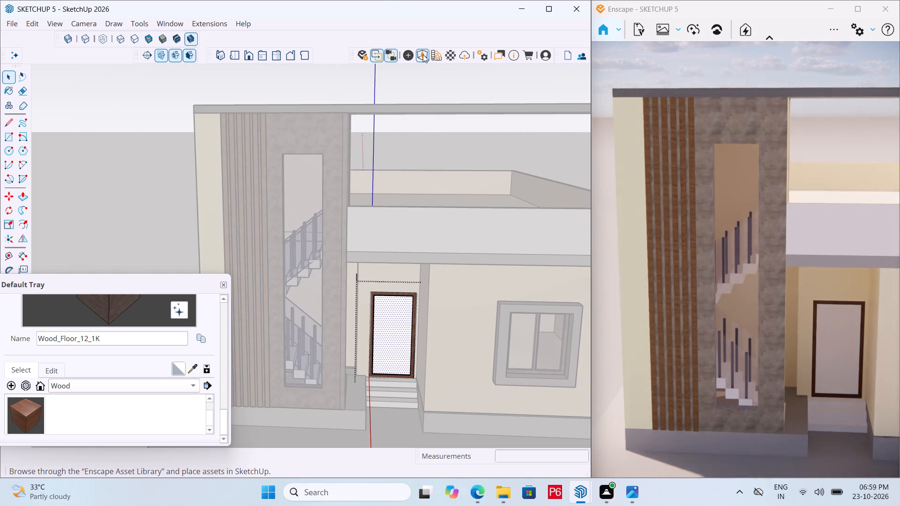
click(395, 230)
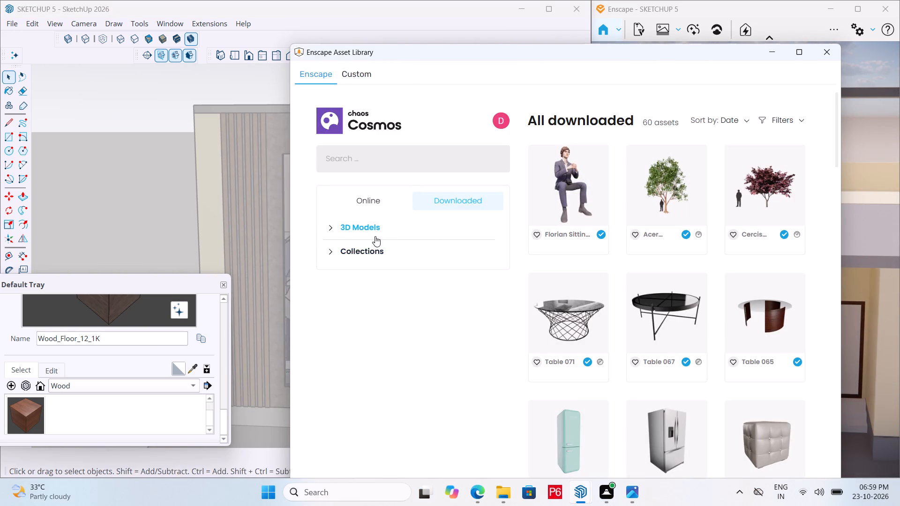
click(382, 264)
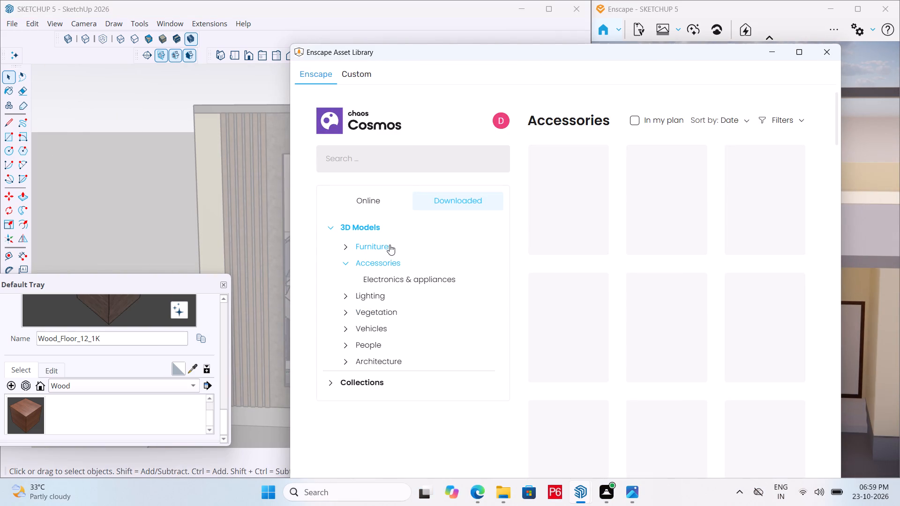
click(390, 246)
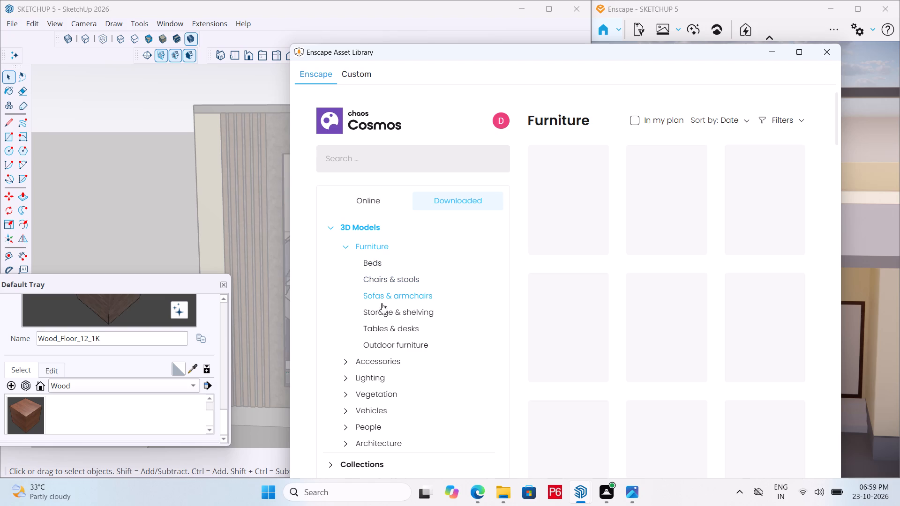
click(390, 347)
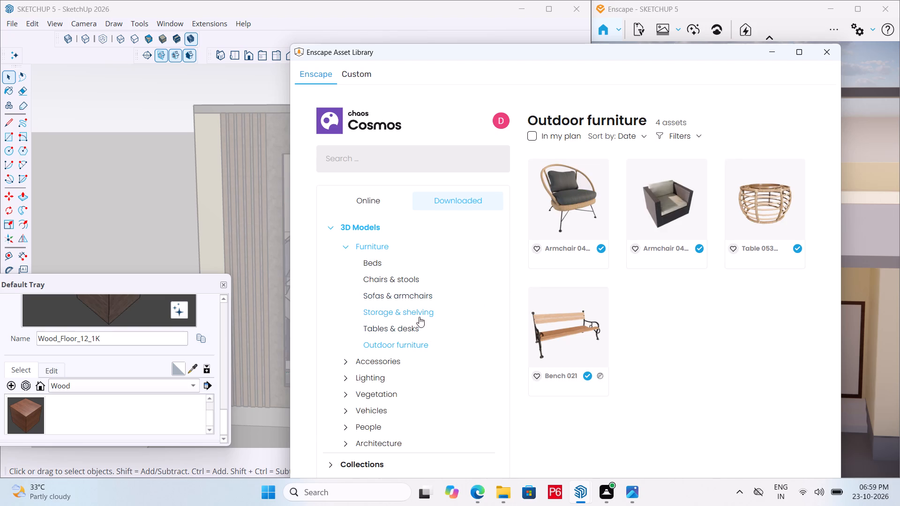
click(414, 324)
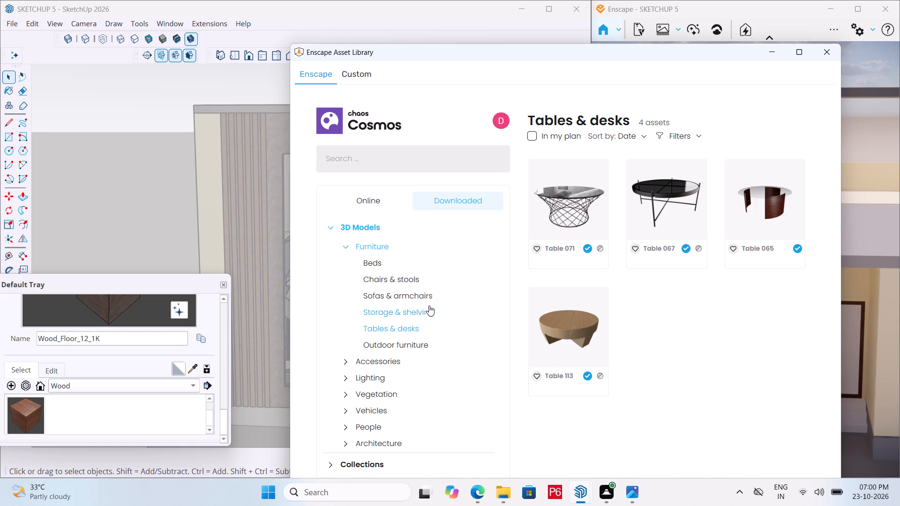
click(401, 314)
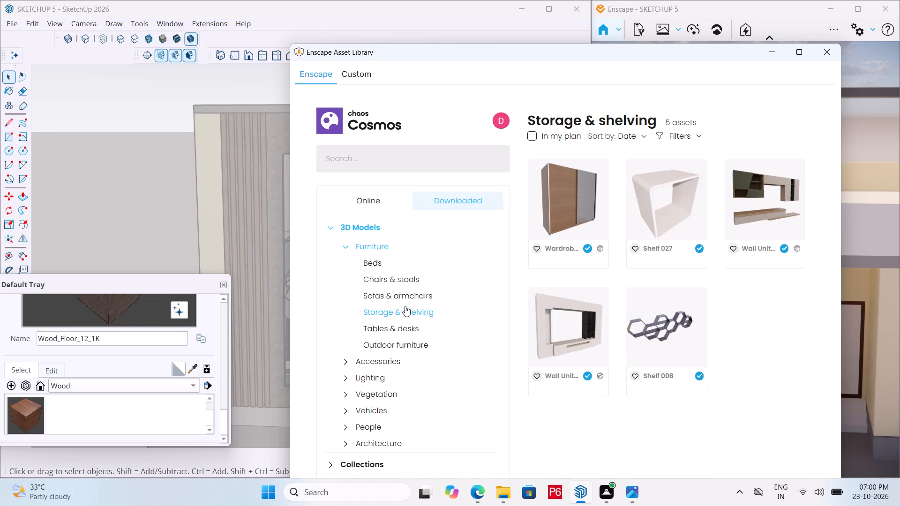
click(411, 298)
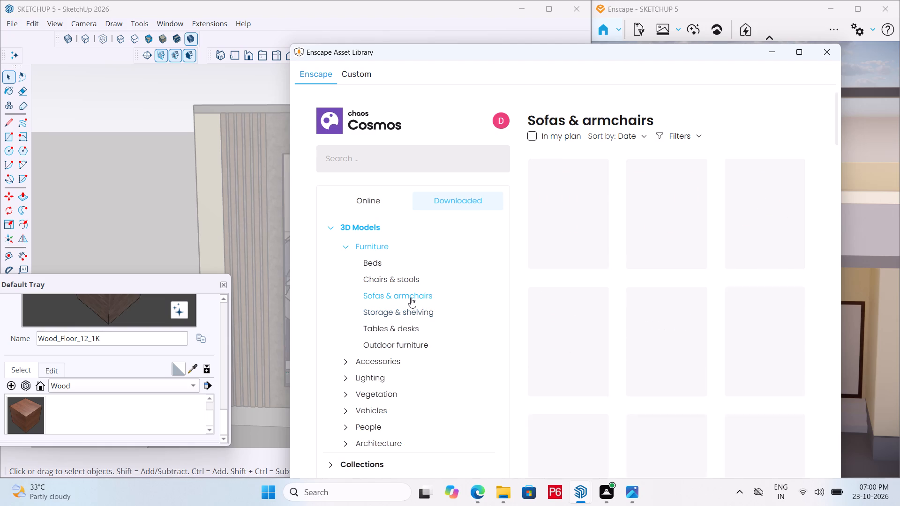
click(413, 286)
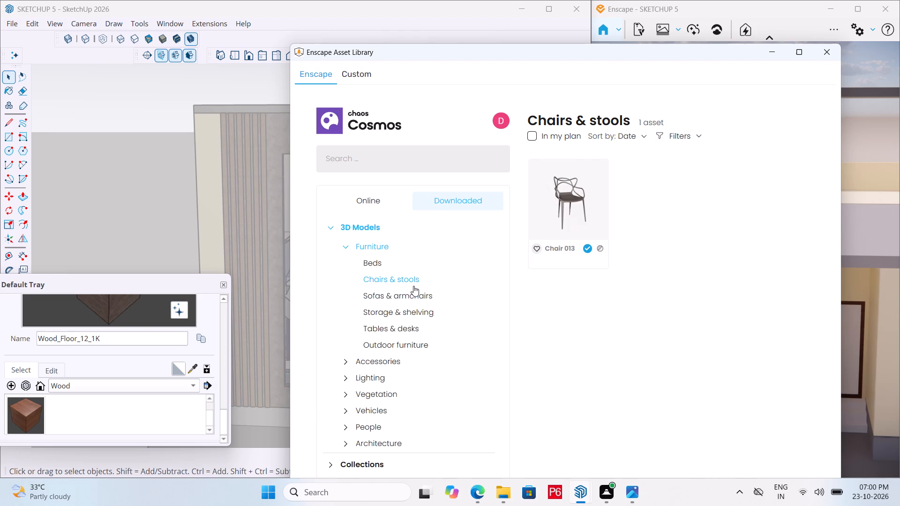
click(395, 268)
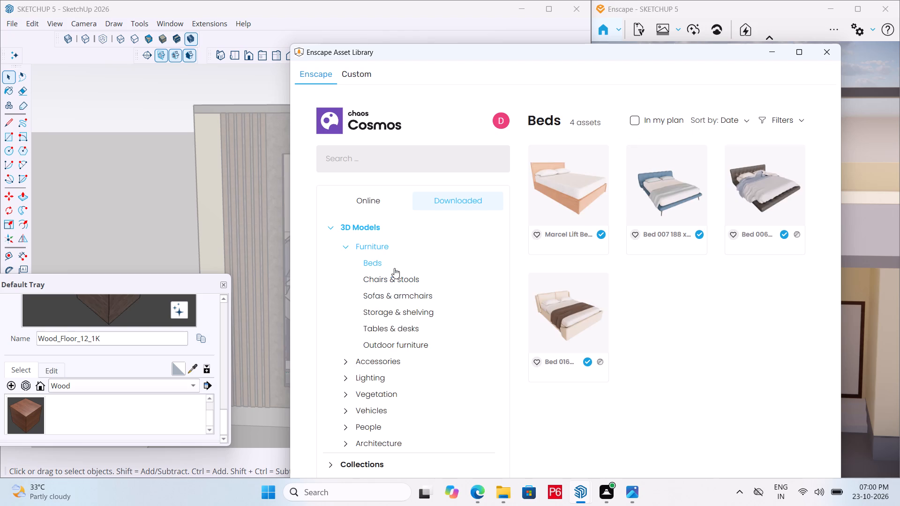
scroll(411, 271, down, 4)
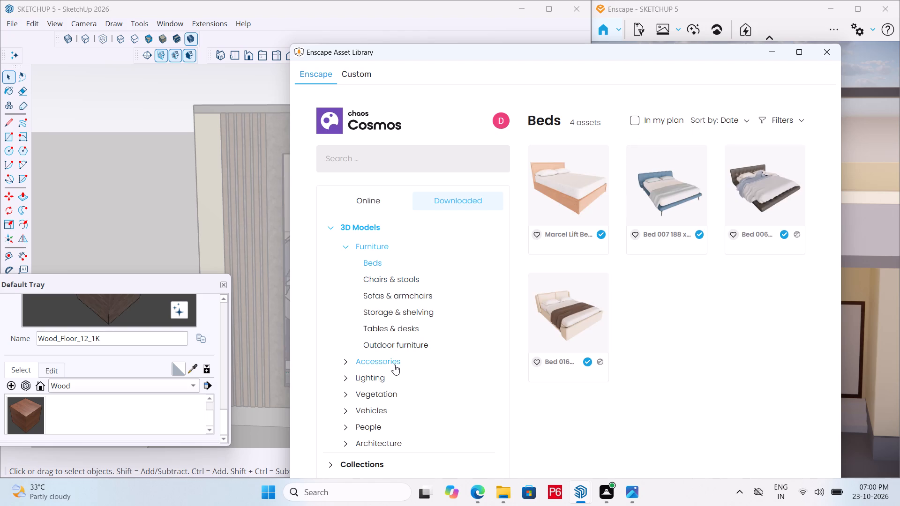
Look through the downloaded Accessories, Lighting and Vegetation assets, including palms, shrubs, trees and creepers.
click(394, 365)
click(403, 279)
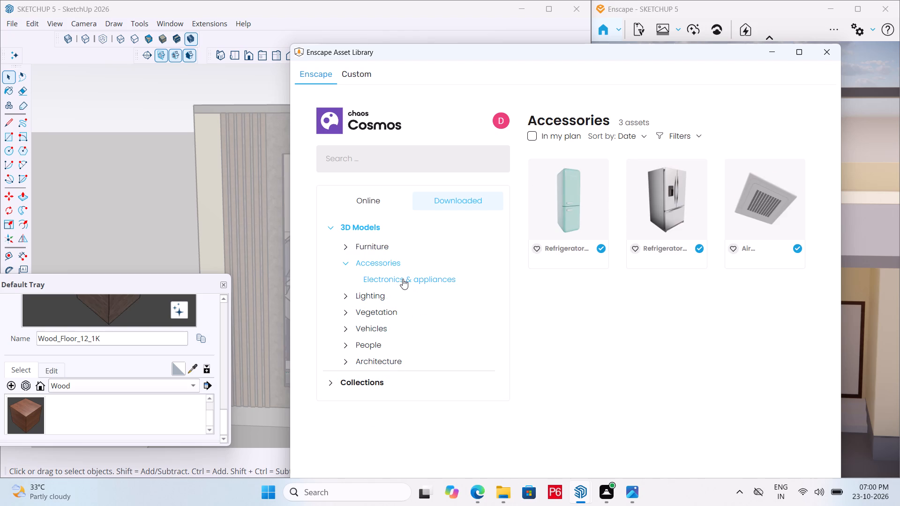
click(384, 296)
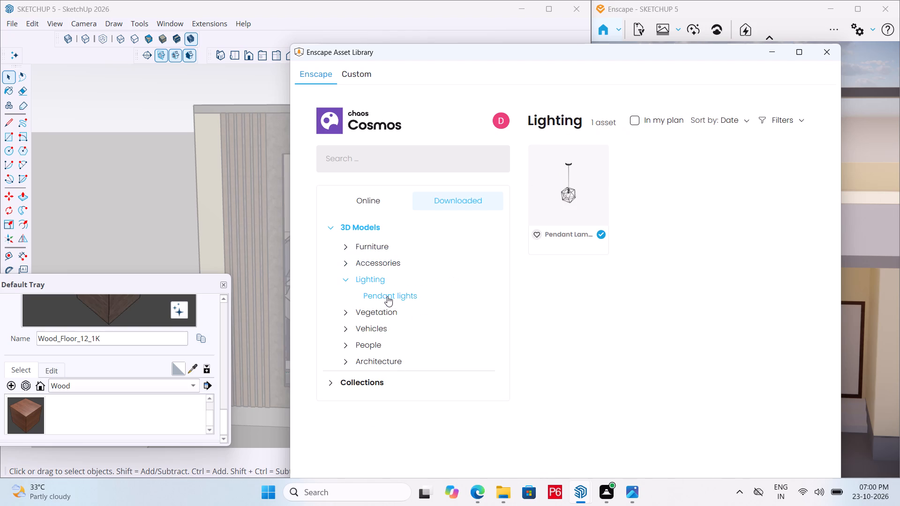
click(388, 296)
click(382, 311)
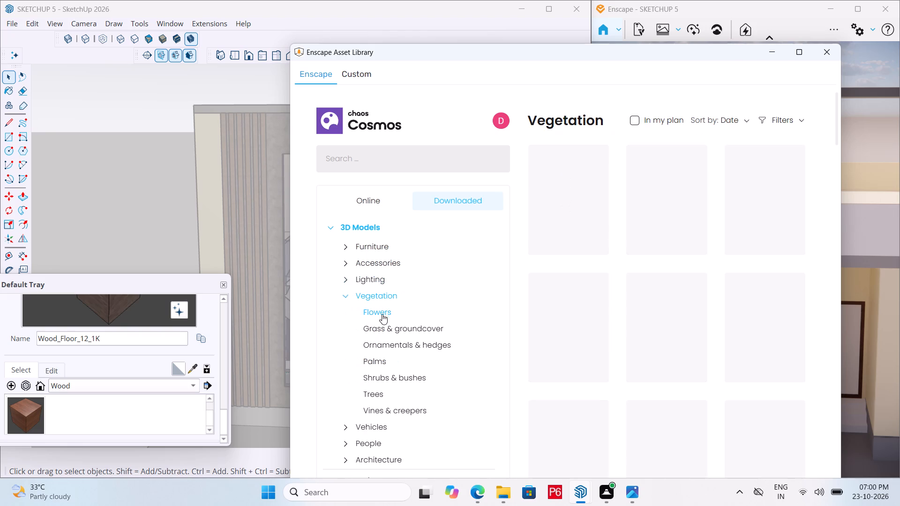
click(391, 330)
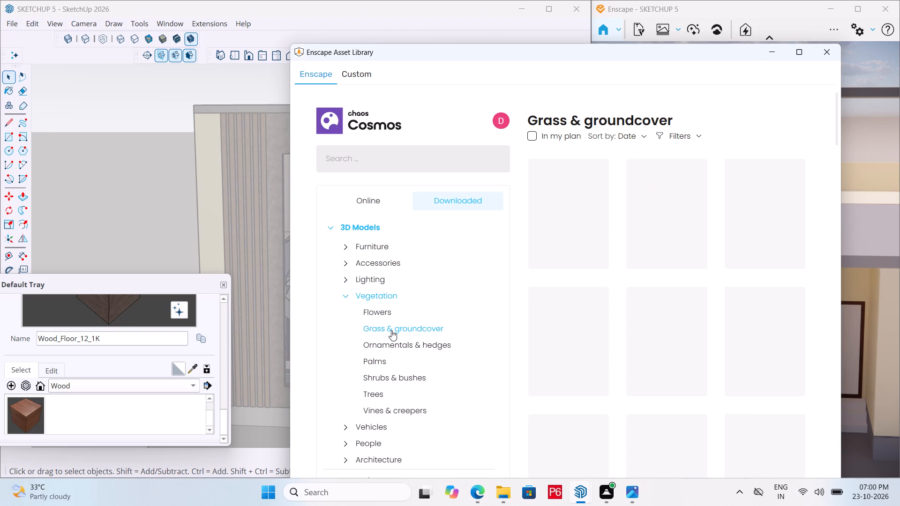
click(382, 359)
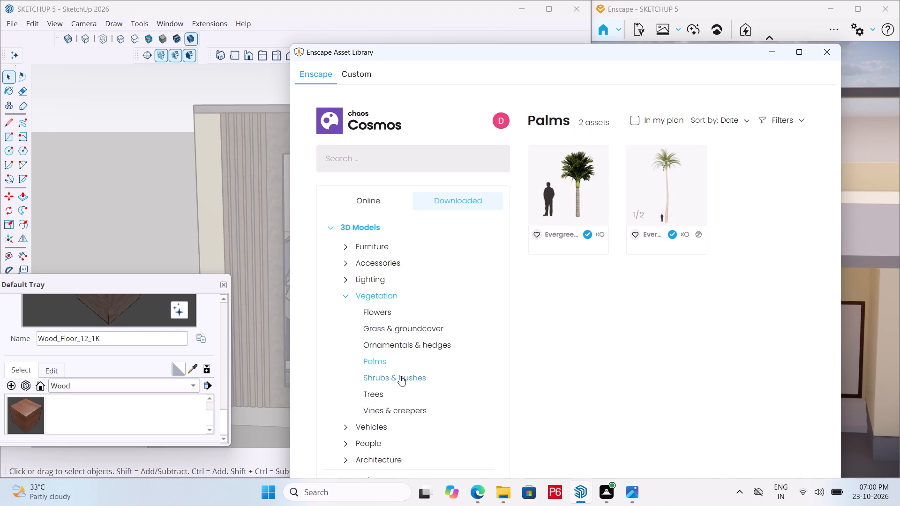
click(401, 377)
click(380, 394)
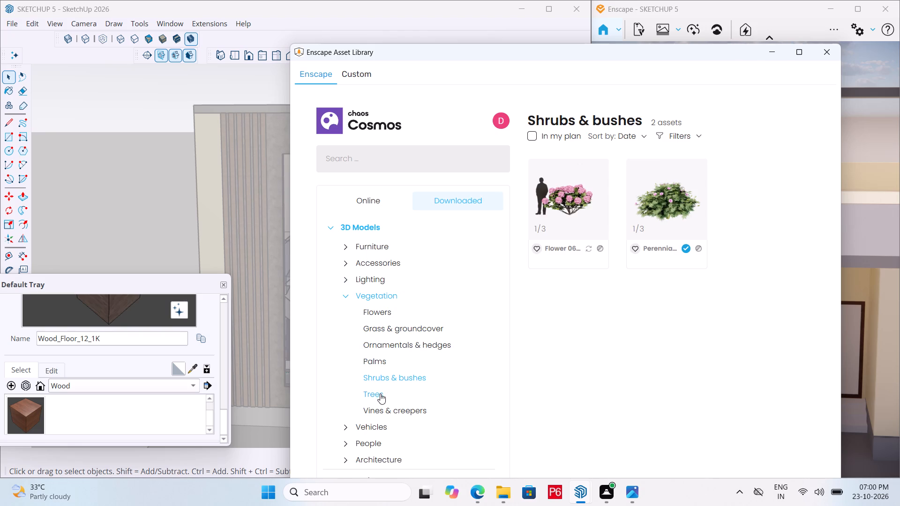
click(387, 411)
scroll(415, 293, down, 3)
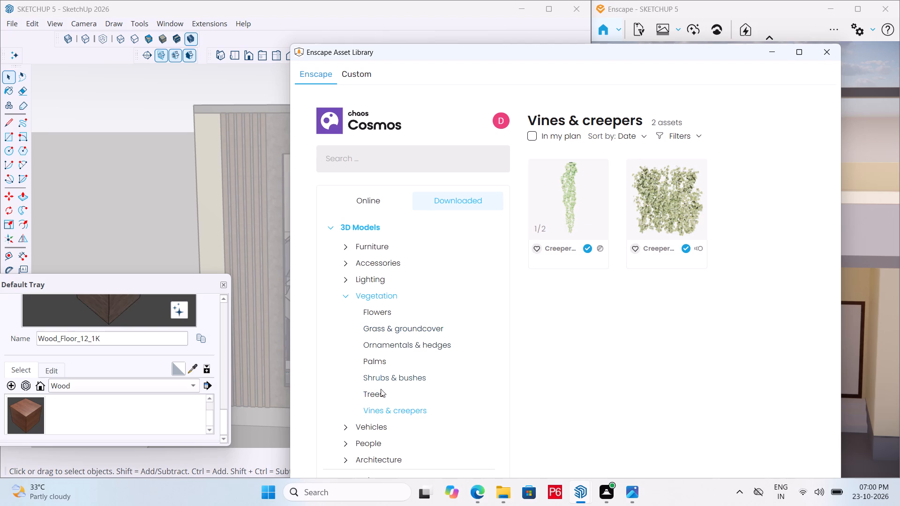
Look through the downloaded Vehicles, People and Architecture assets for something usable on the house.
click(367, 429)
scroll(405, 287, down, 3)
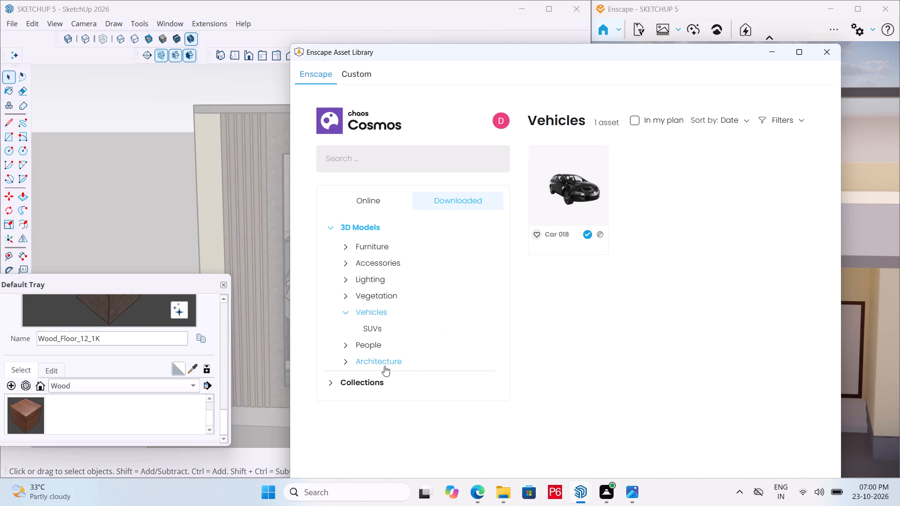
click(375, 329)
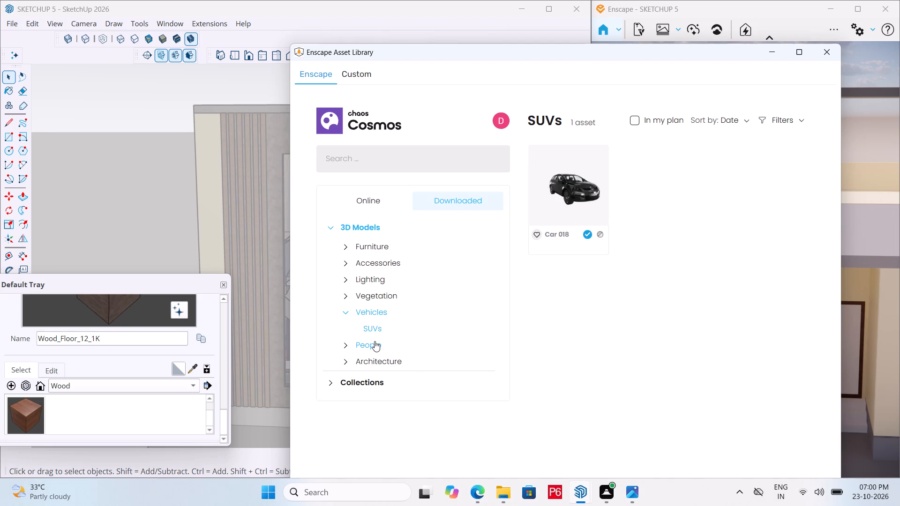
click(375, 341)
click(387, 348)
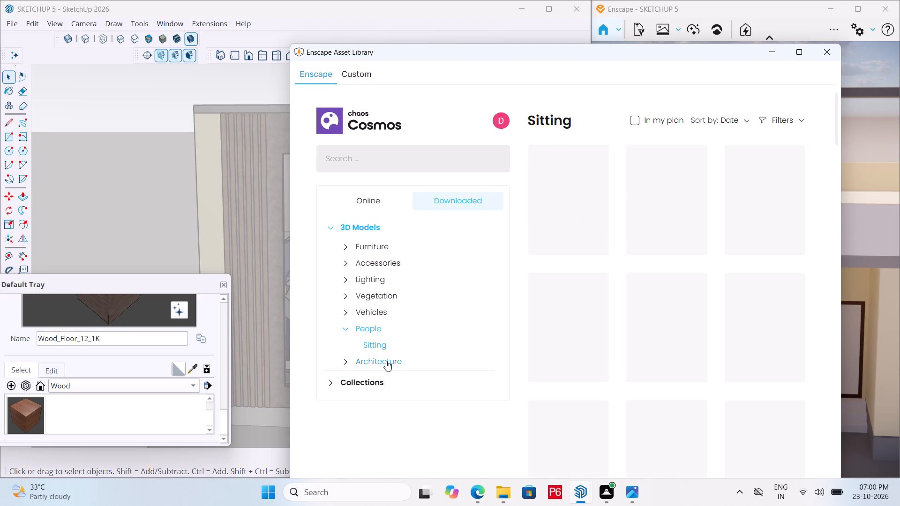
click(387, 361)
scroll(388, 337, down, 3)
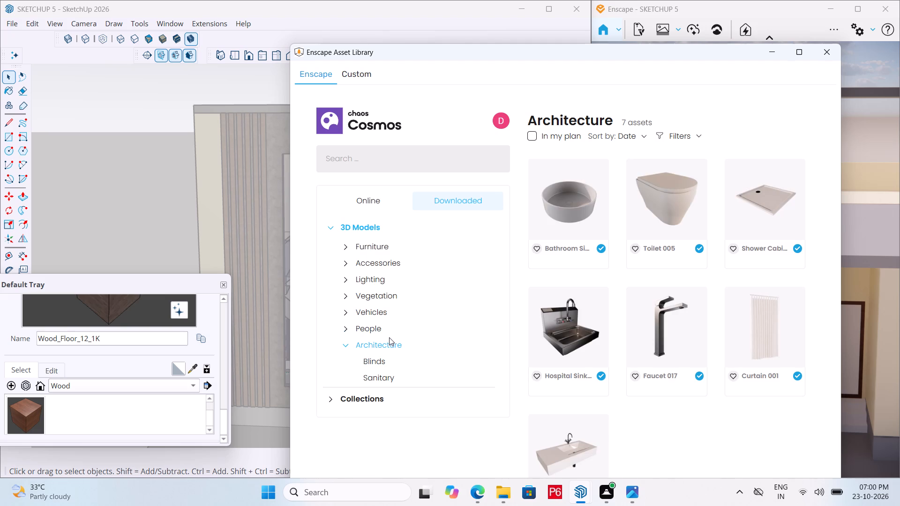
scroll(389, 337, down, 3)
scroll(379, 388, down, 2)
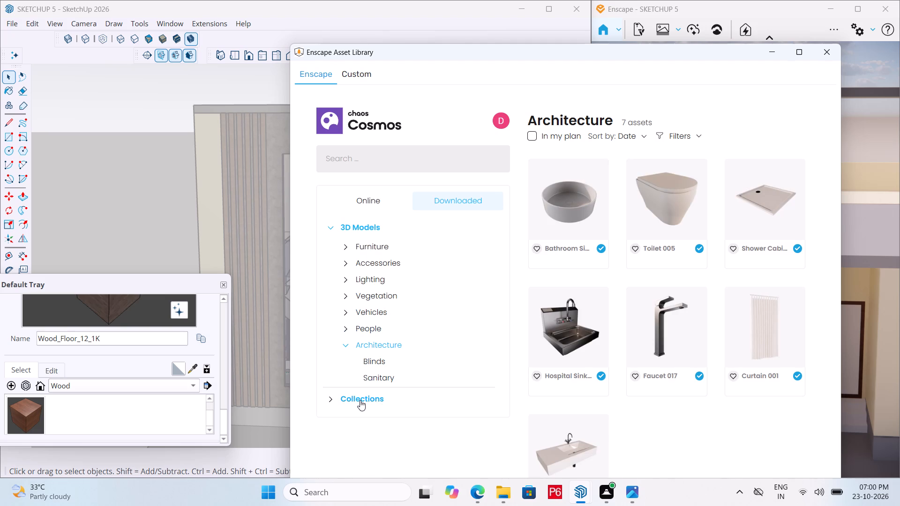
Compare the asset library's downloaded and online Collections, and put the library window away.
click(360, 400)
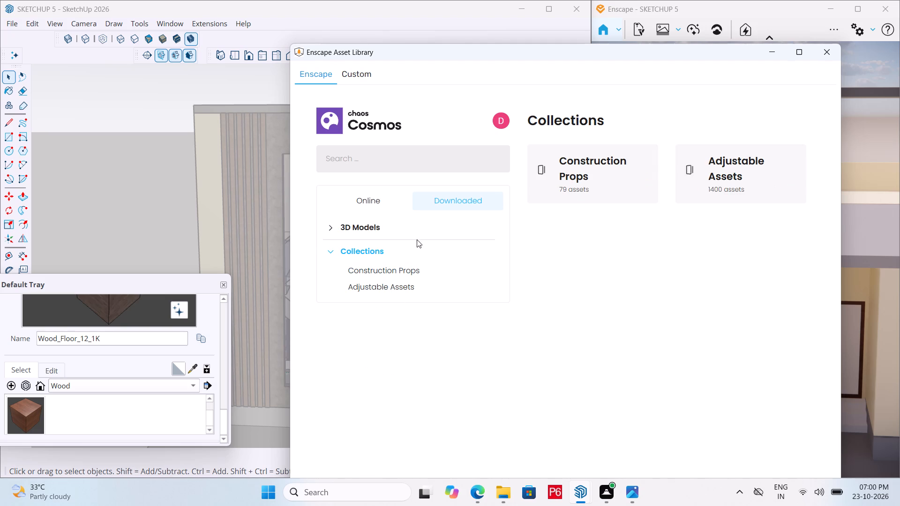
click(331, 227)
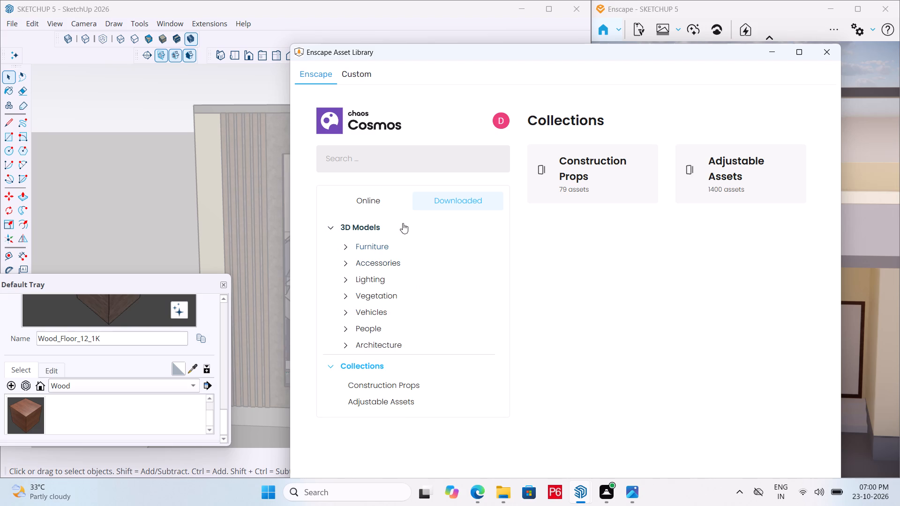
click(364, 206)
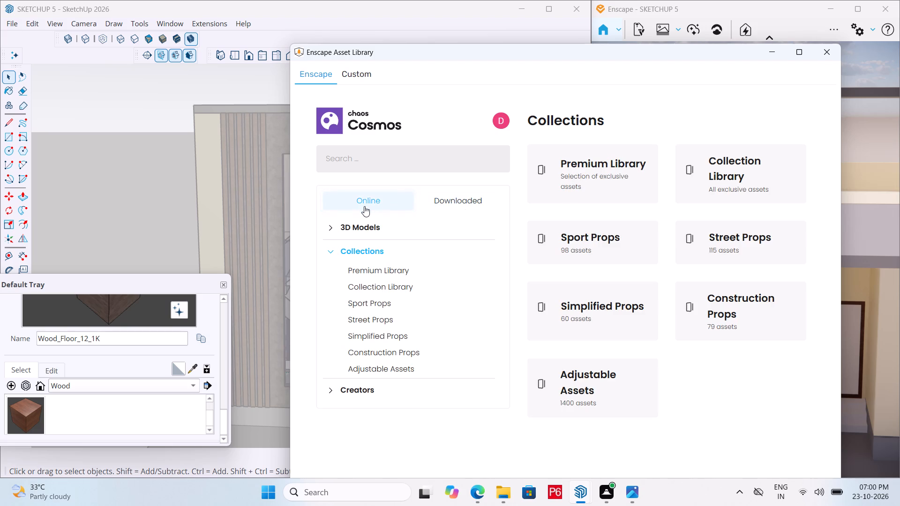
click(473, 191)
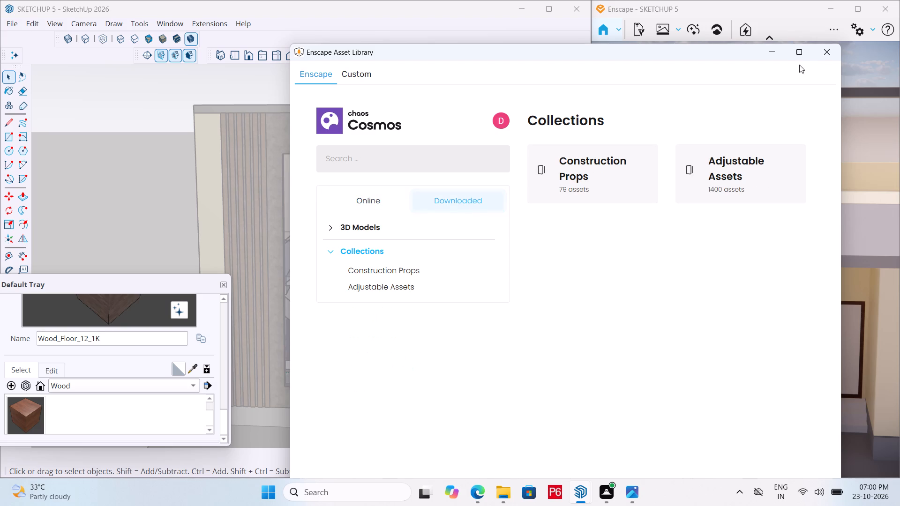
click(766, 50)
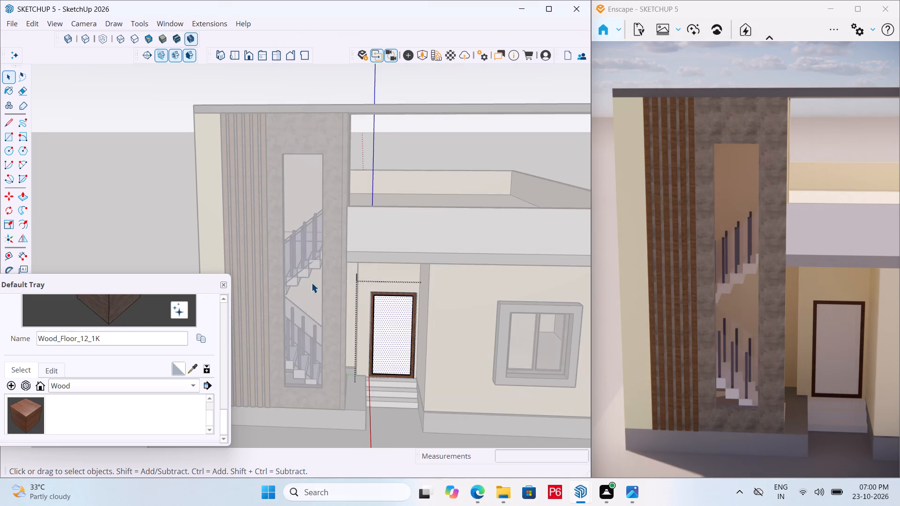
Inspect the house exterior from the front and the window side, ending at the entrance door with its blank panel.
scroll(445, 270, down, 7)
middle_drag(408, 258, 361, 253)
scroll(451, 318, up, 6)
middle_drag(448, 325, 451, 324)
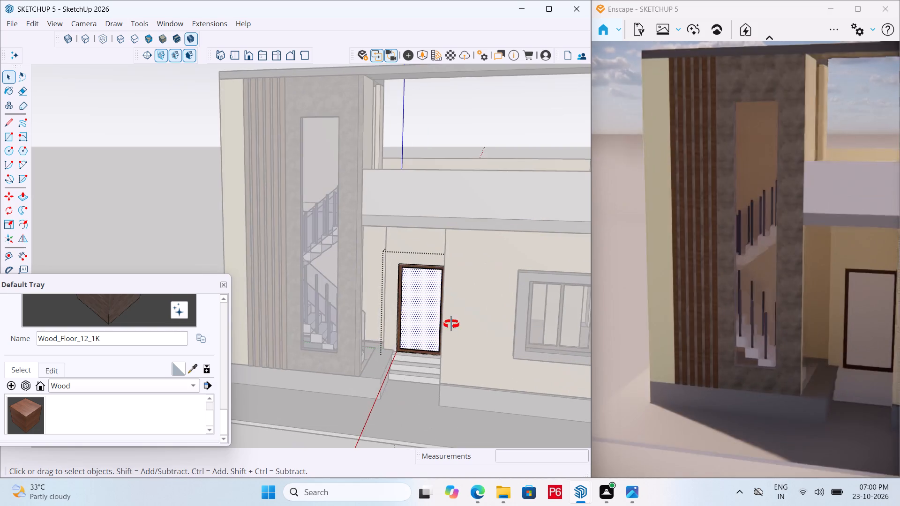
middle_drag(451, 324, 465, 301)
scroll(402, 309, down, 12)
middle_drag(437, 275, 381, 202)
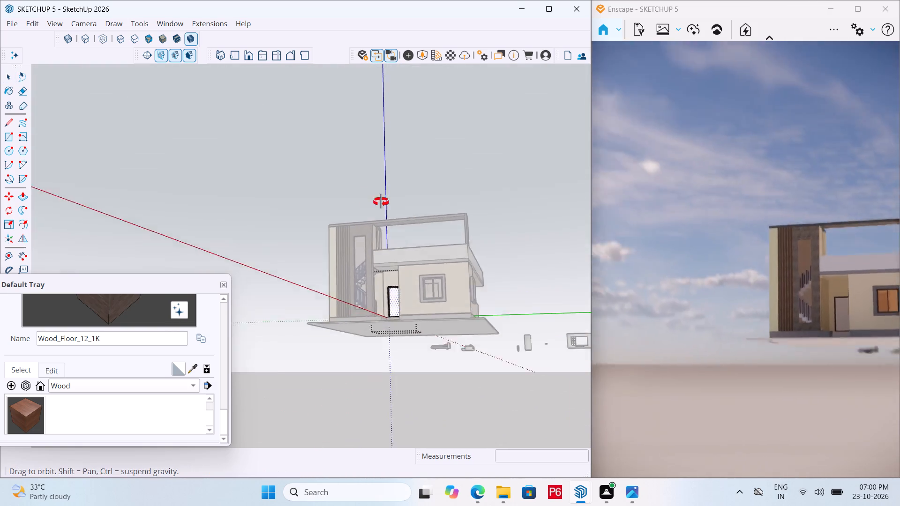
middle_drag(381, 202, 338, 226)
scroll(303, 333, down, 6)
scroll(352, 318, up, 5)
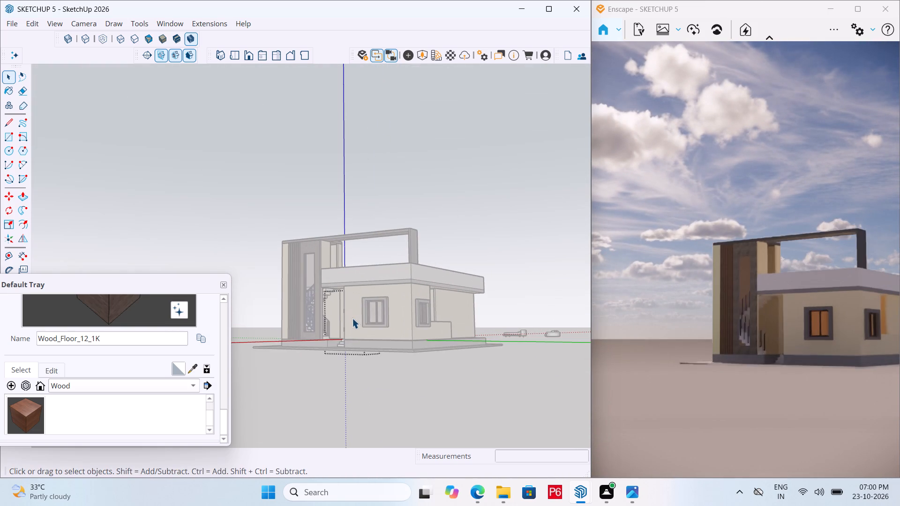
scroll(340, 304, up, 5)
scroll(366, 304, down, 2)
middle_drag(394, 364, 506, 428)
scroll(387, 352, down, 1)
scroll(341, 346, up, 6)
scroll(360, 310, up, 4)
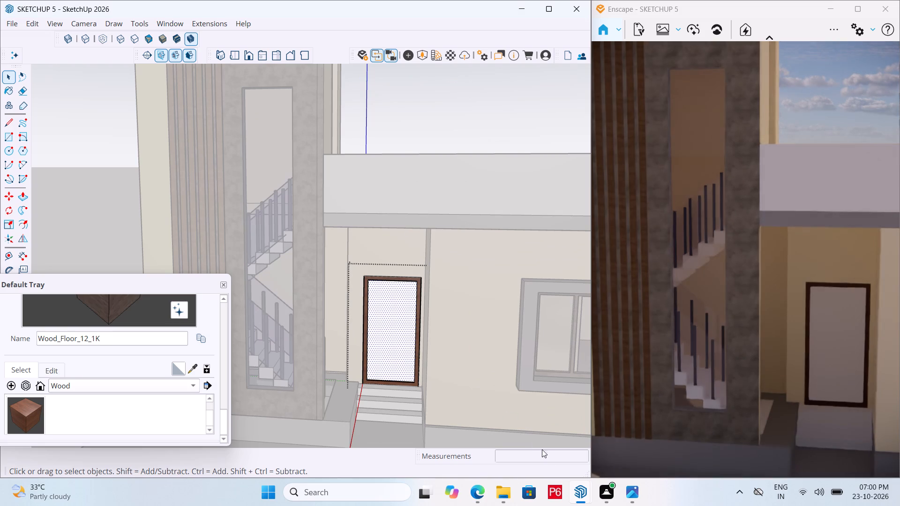
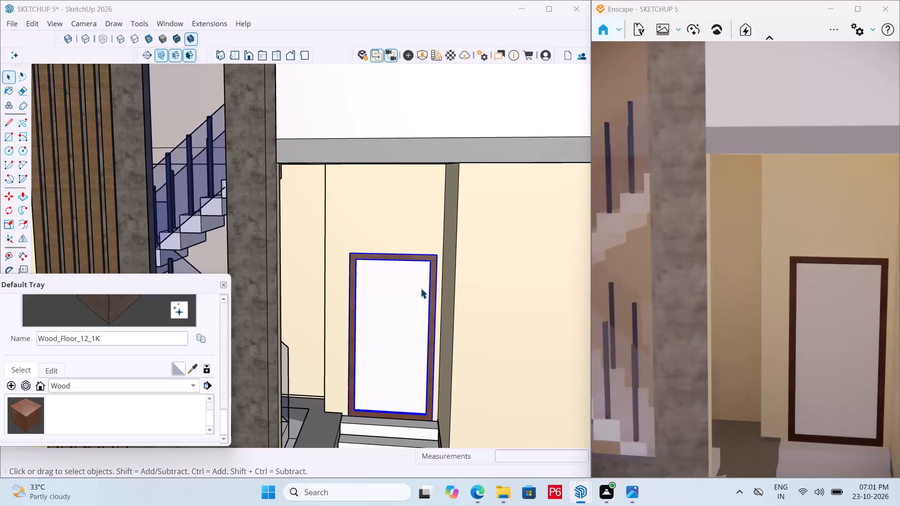
Open the entrance door group for editing and select its white panel face inside the wooden frame.
double_click(391, 309)
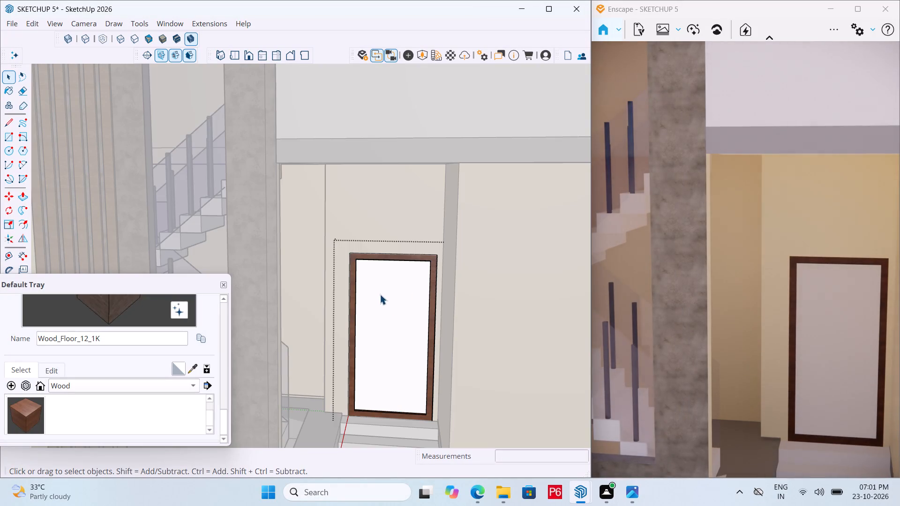
click(380, 294)
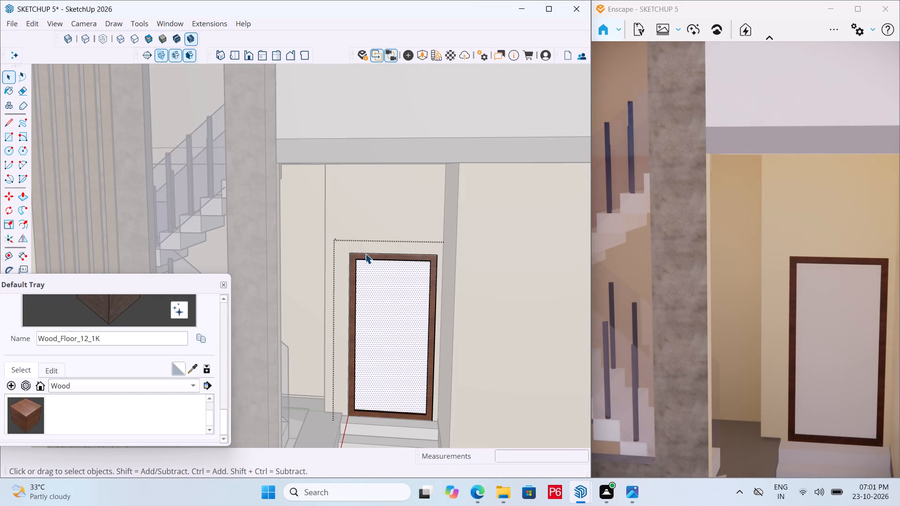
scroll(332, 231, down, 6)
middle_drag(396, 259, 412, 265)
scroll(412, 265, up, 2)
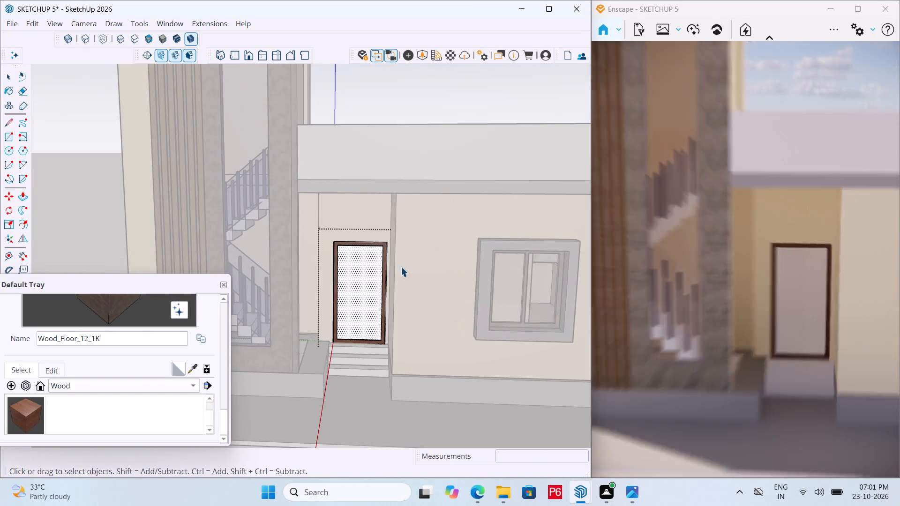
scroll(401, 267, up, 5)
middle_drag(453, 321, 482, 252)
scroll(295, 202, down, 7)
middle_drag(300, 317, 496, 431)
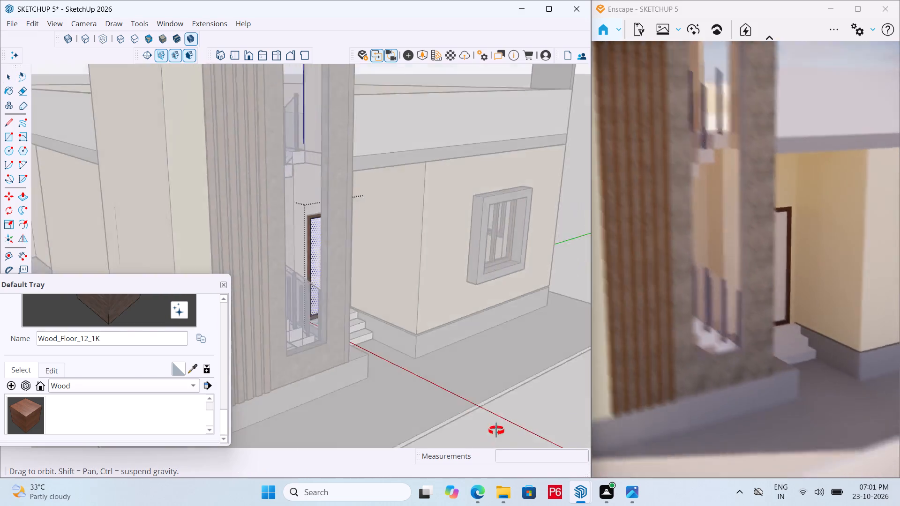
middle_drag(496, 431, 433, 381)
scroll(415, 274, up, 6)
middle_drag(335, 246, 225, 266)
scroll(317, 255, up, 2)
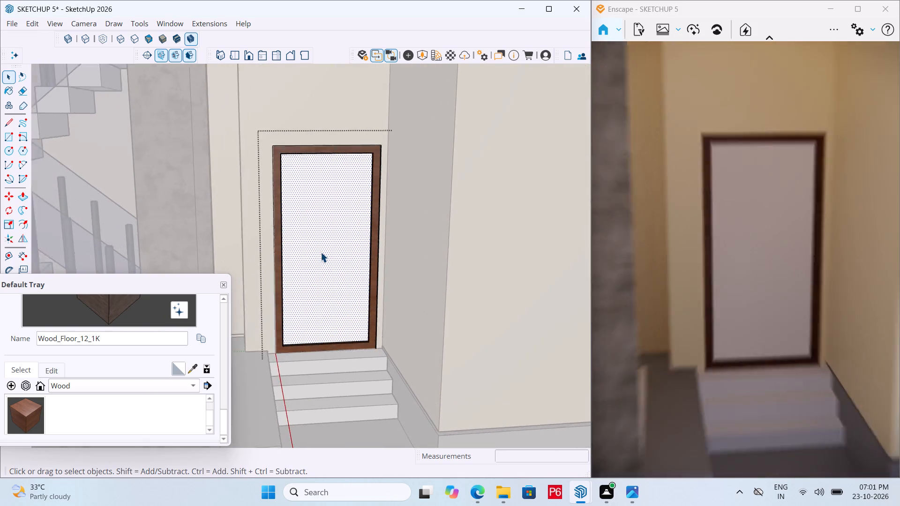
scroll(321, 252, up, 3)
click(322, 245)
click(322, 192)
click(259, 203)
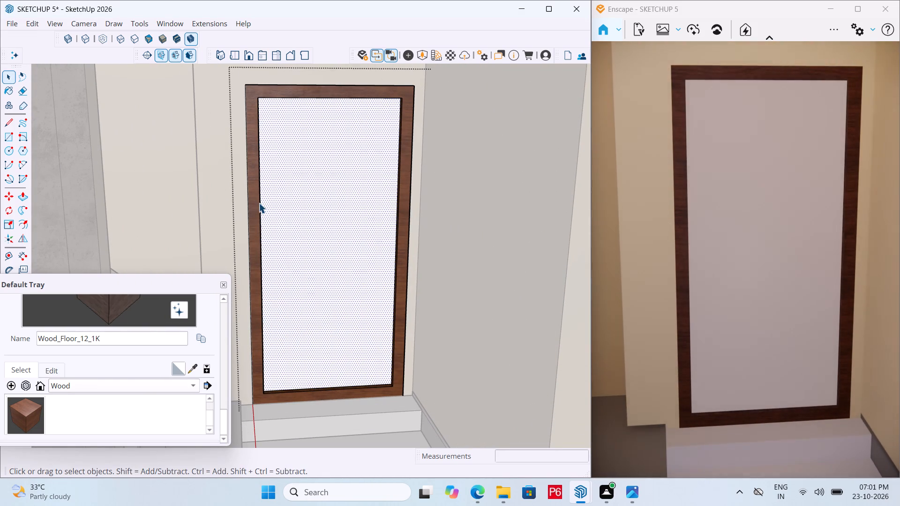
click(255, 202)
click(281, 199)
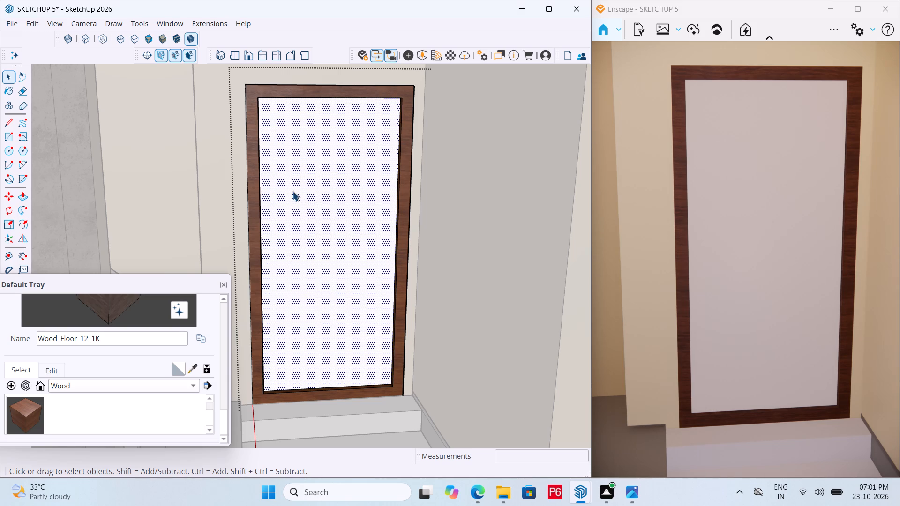
Place two vertical guides on the door panel, one about 7" from the frame's inner edge and another about 2 1/8" beyond it.
middle_drag(251, 193, 213, 229)
scroll(250, 229, up, 2)
scroll(298, 193, up, 2)
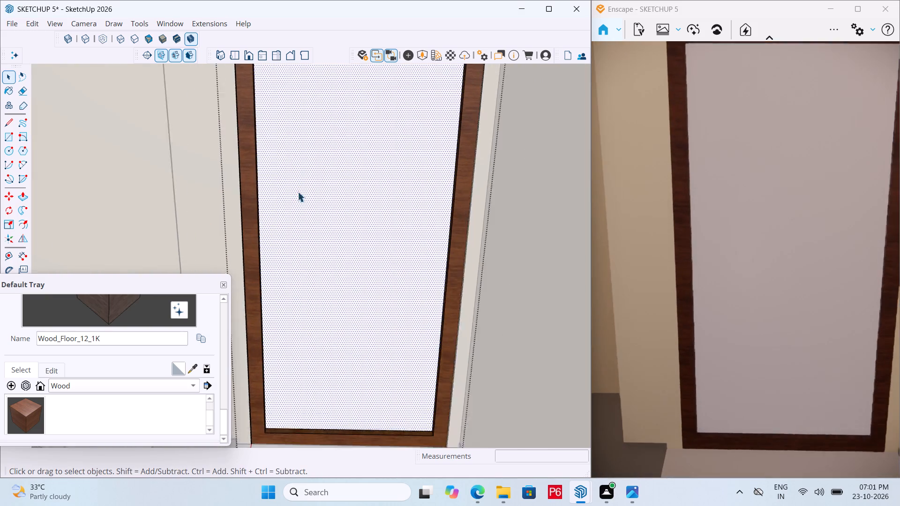
scroll(298, 192, up, 3)
middle_drag(280, 186, 232, 201)
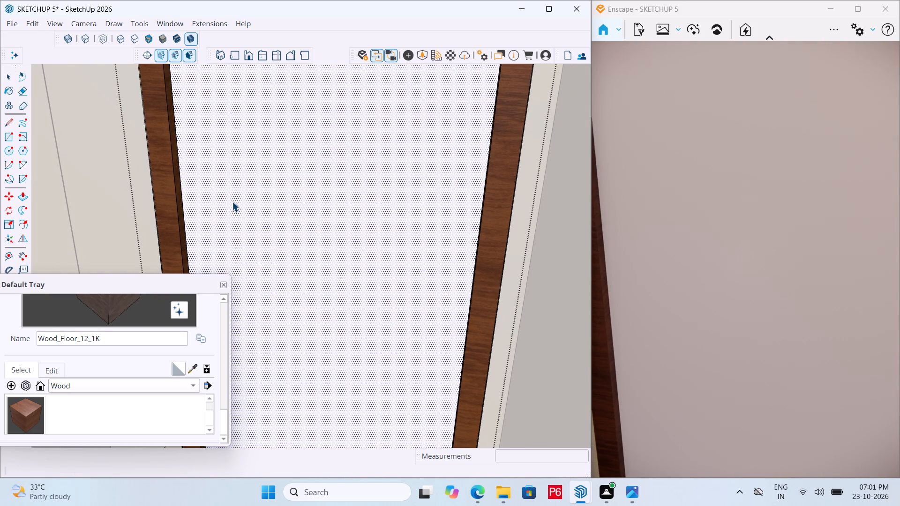
key(t)
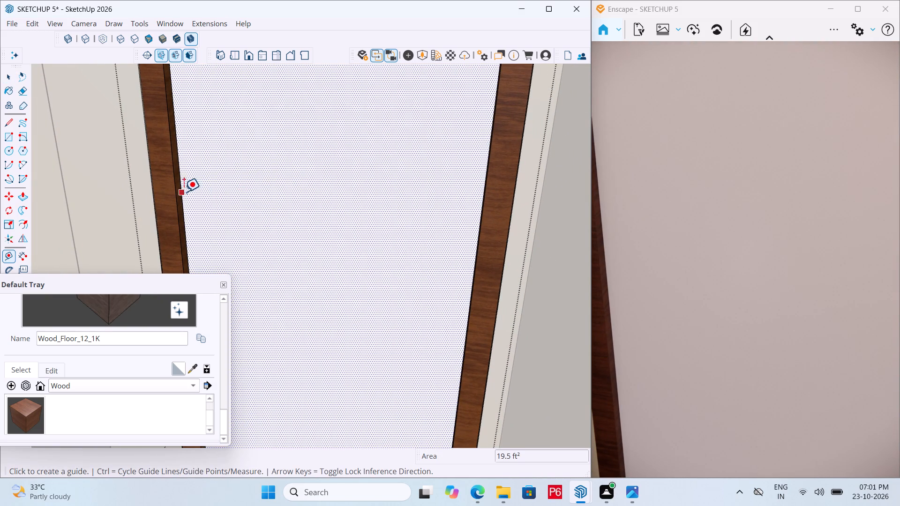
click(182, 191)
scroll(323, 188, down, 4)
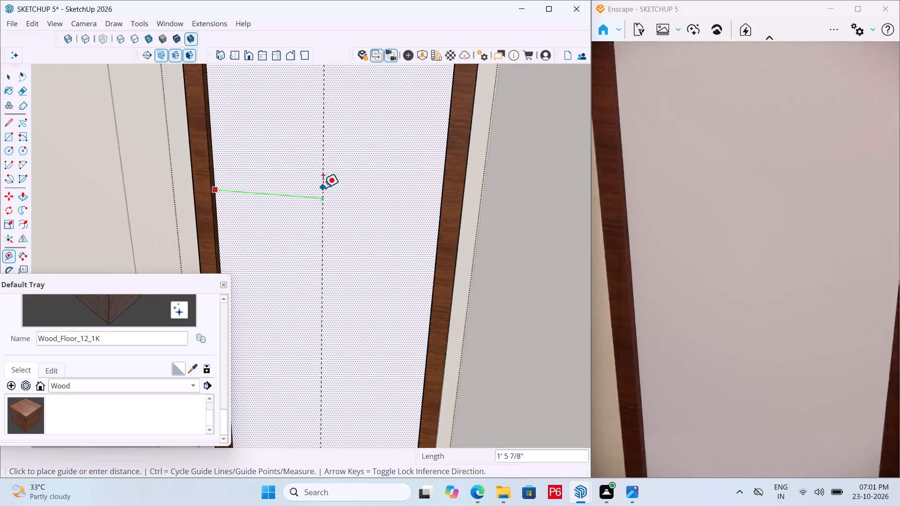
scroll(323, 188, down, 1)
middle_drag(327, 192, 332, 186)
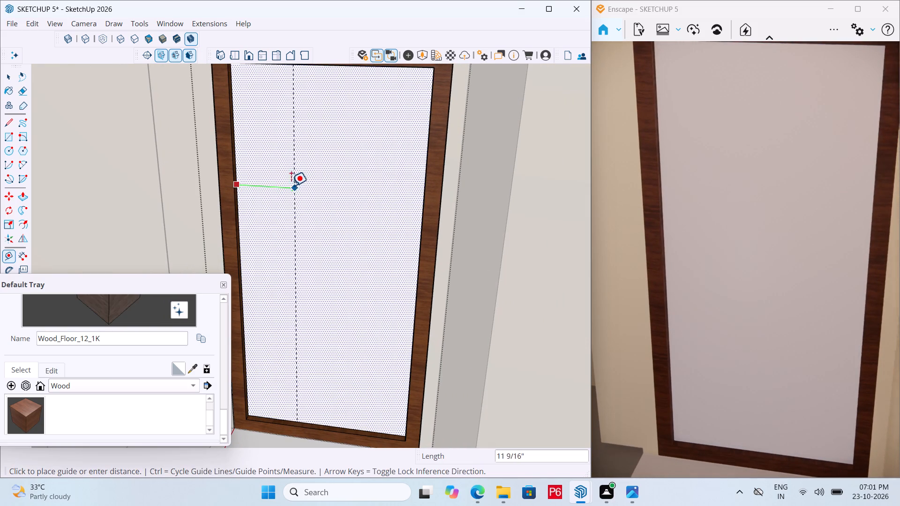
click(271, 188)
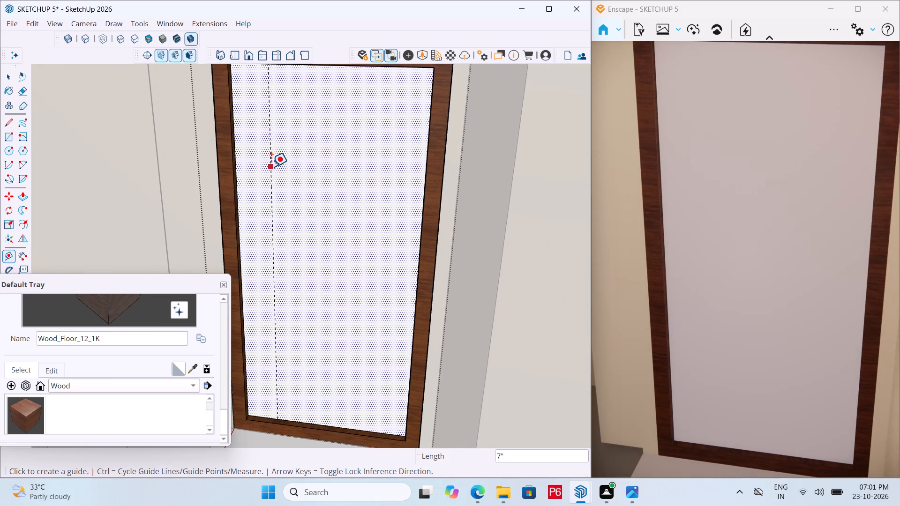
click(271, 166)
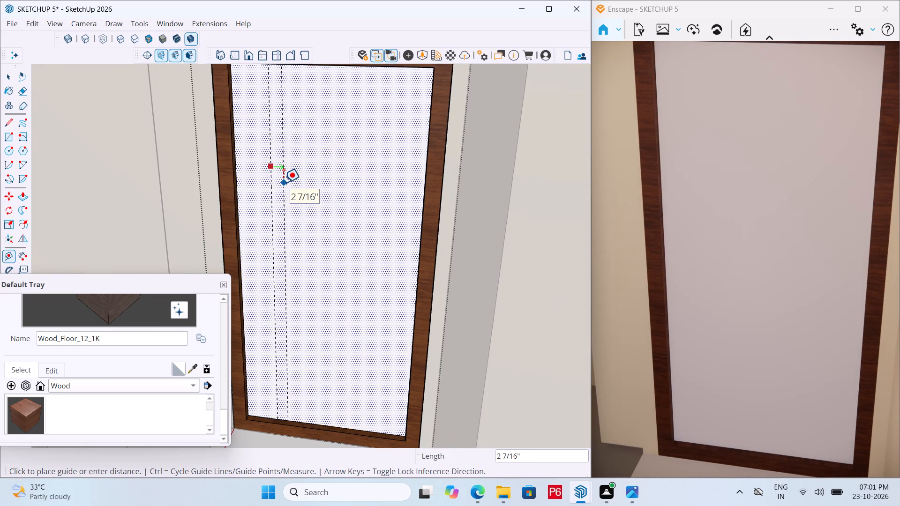
click(282, 184)
middle_drag(300, 211, 313, 188)
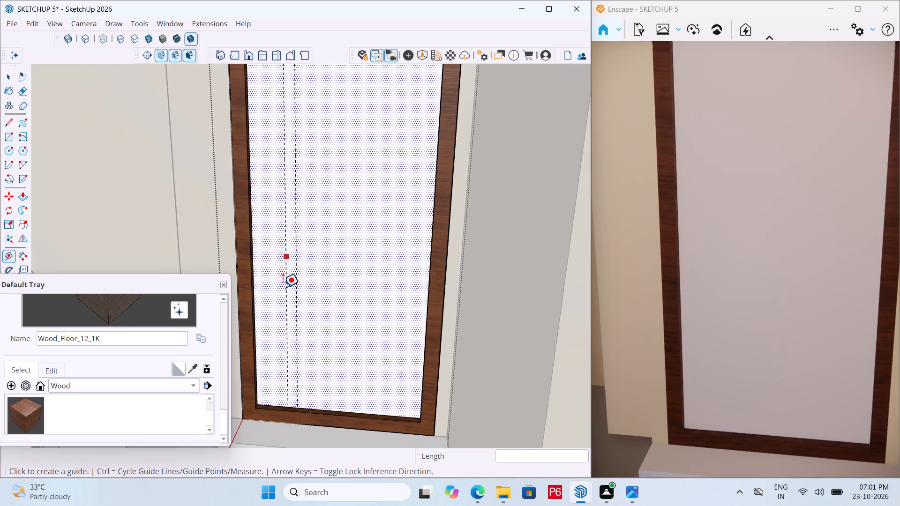
Draw a 2 1/8" by 6' 6" rectangle between the two guides, spanning the full height of the door panel.
key(r)
scroll(298, 420, up, 10)
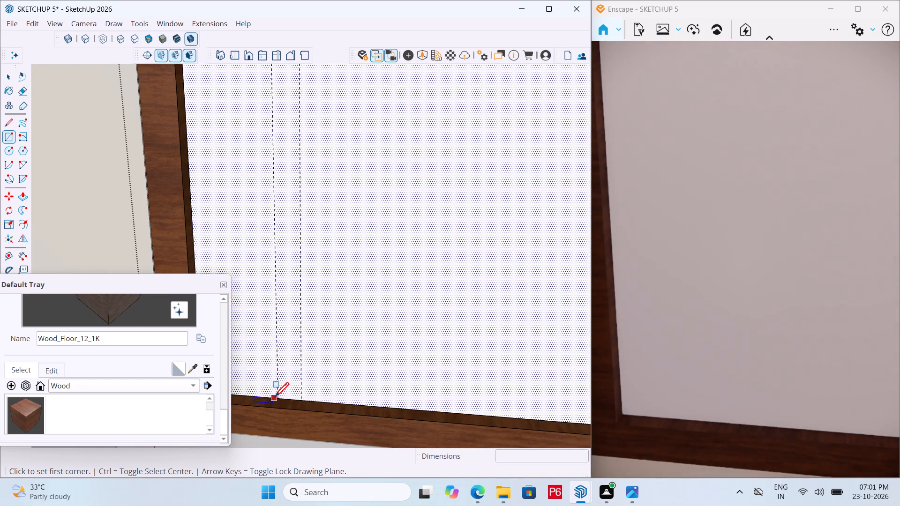
drag(276, 397, 282, 383)
scroll(323, 313, down, 7)
scroll(315, 367, down, 11)
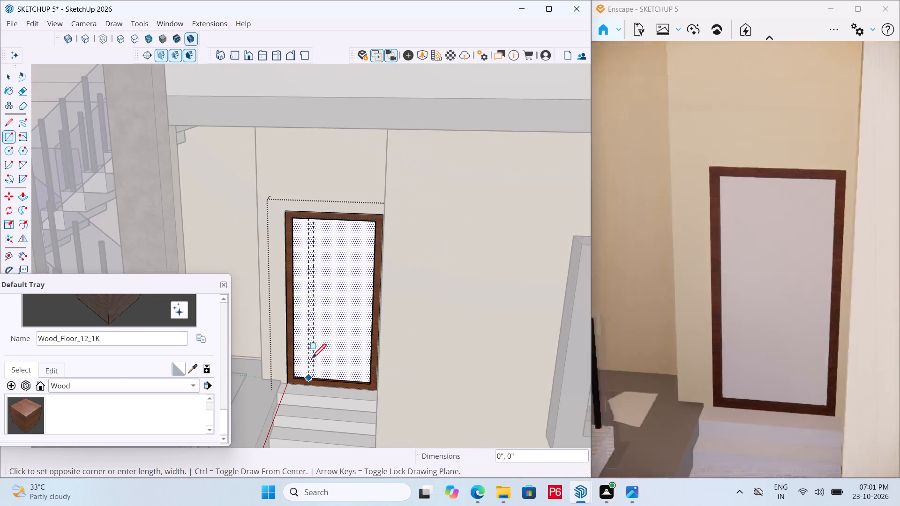
middle_drag(316, 278, 340, 157)
scroll(298, 224, up, 16)
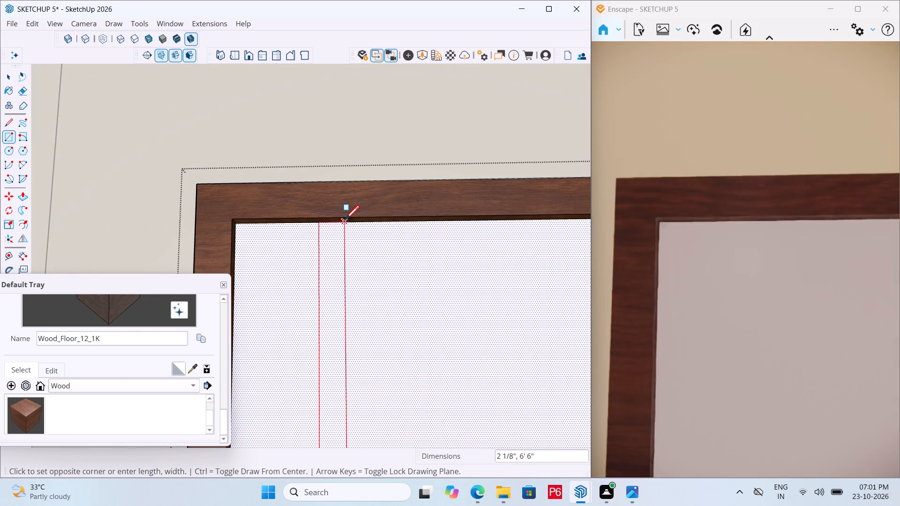
click(345, 224)
Erase the two vertical construction guides running through the door.
scroll(327, 208, down, 6)
scroll(285, 216, down, 7)
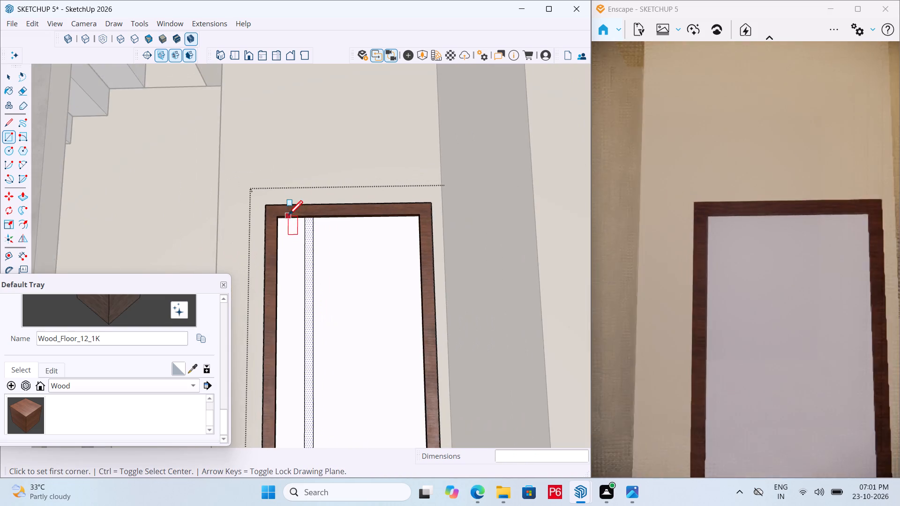
scroll(288, 216, down, 7)
middle_drag(294, 226, 257, 321)
scroll(314, 232, down, 6)
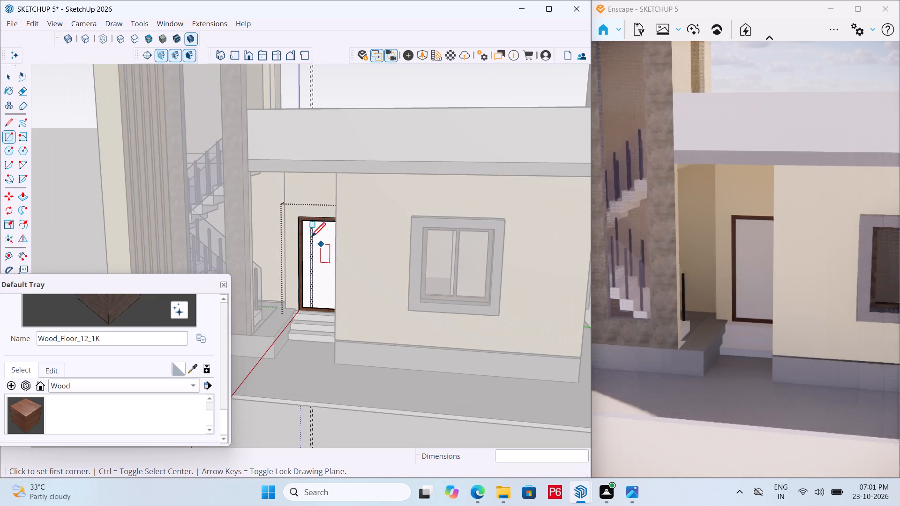
scroll(311, 238, down, 5)
middle_drag(322, 250, 317, 293)
key(e)
drag(340, 392, 322, 391)
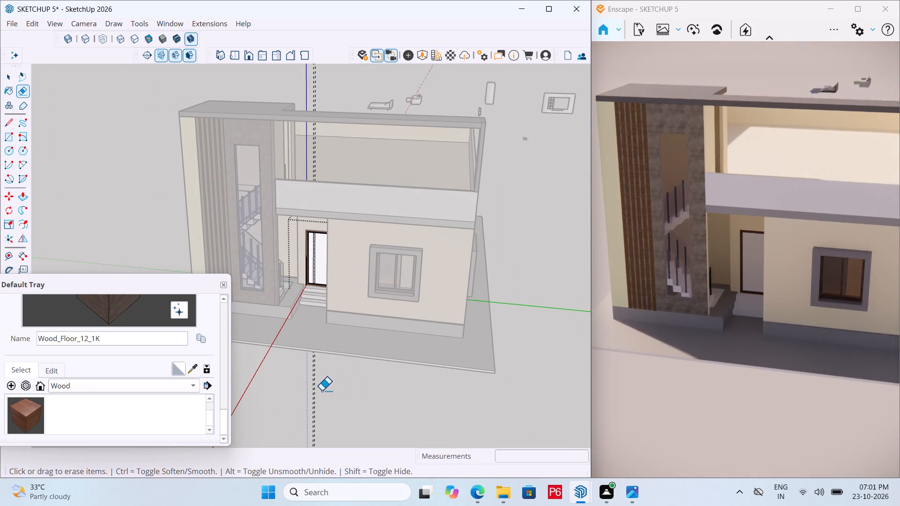
drag(322, 391, 306, 387)
Make a group of the narrow vertical strip face and its edges on the door panel.
scroll(316, 268, up, 12)
scroll(320, 215, up, 5)
key(space)
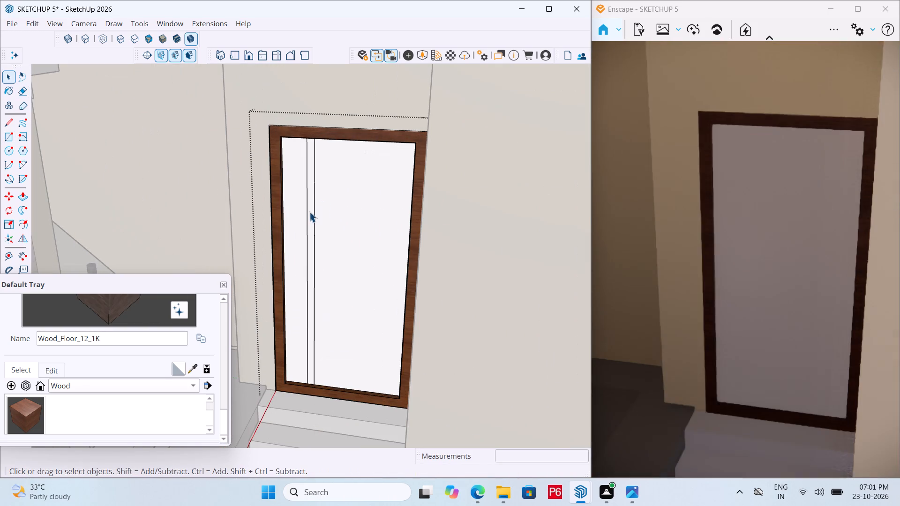
click(309, 203)
double_click(310, 199)
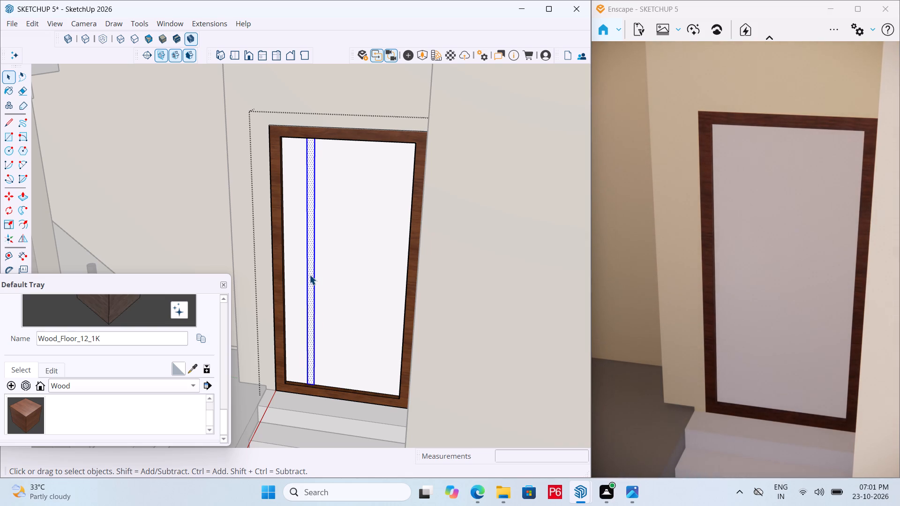
right_click(309, 275)
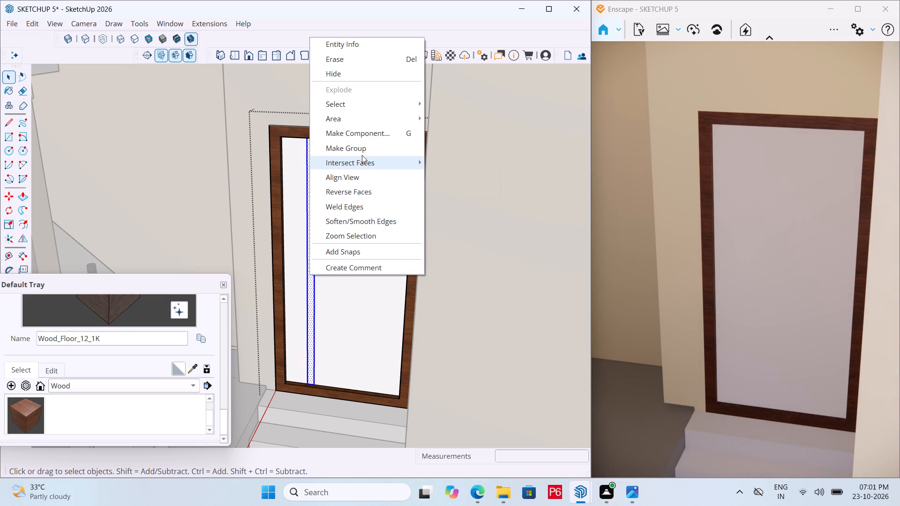
click(364, 152)
Paint the vertical strip group with the Plywood_08_1K material from the Wood collection.
click(22, 416)
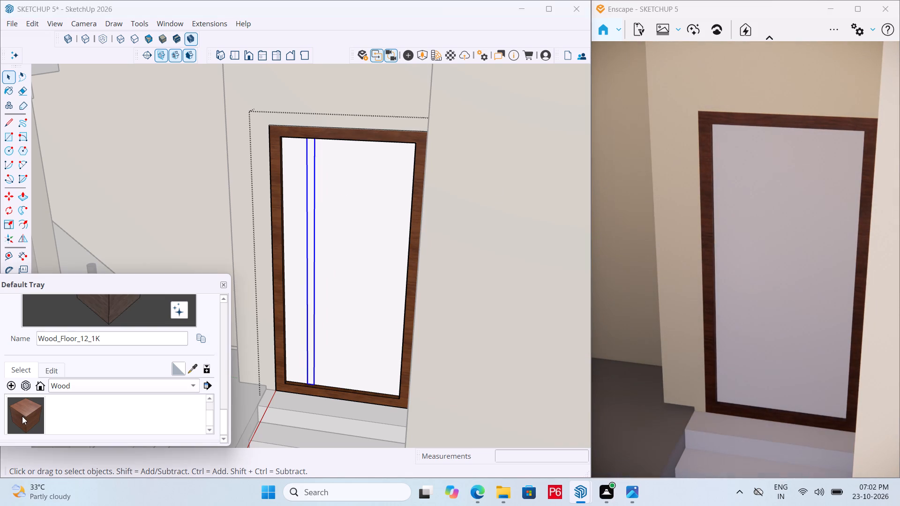
scroll(96, 407, down, 2)
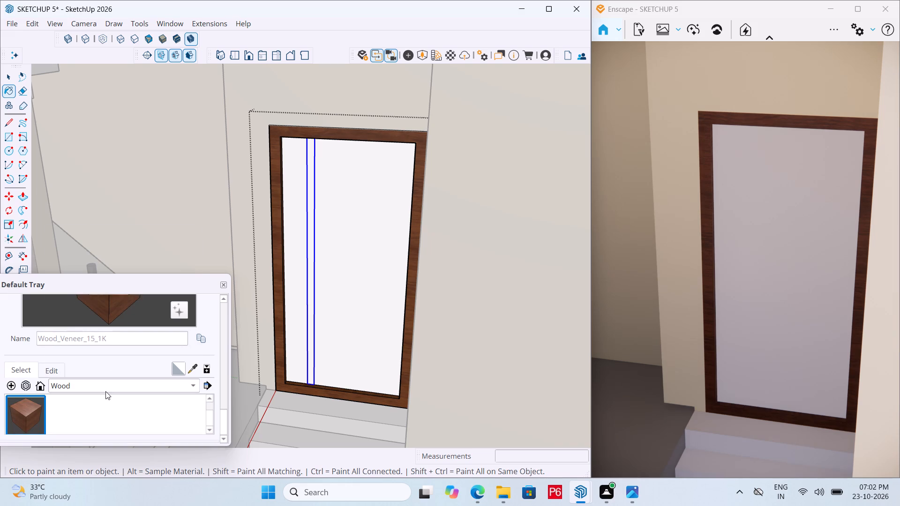
click(105, 391)
click(79, 384)
click(66, 404)
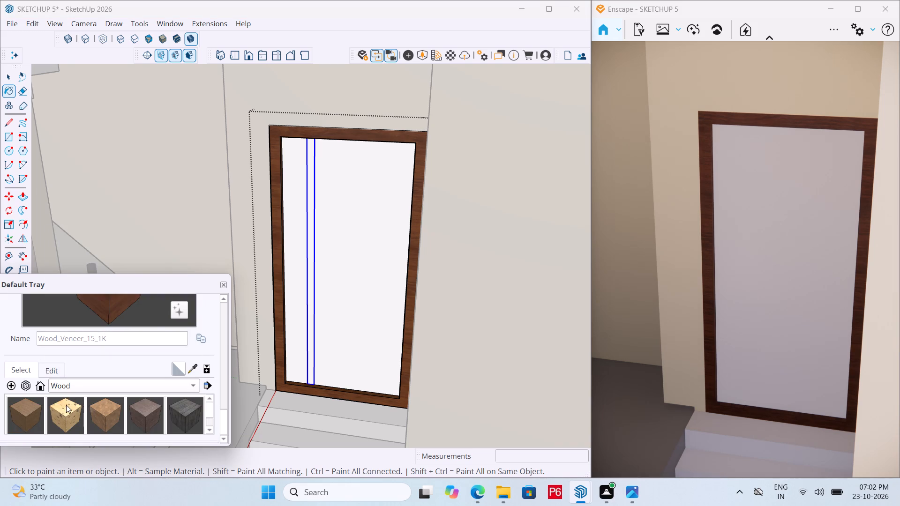
click(310, 260)
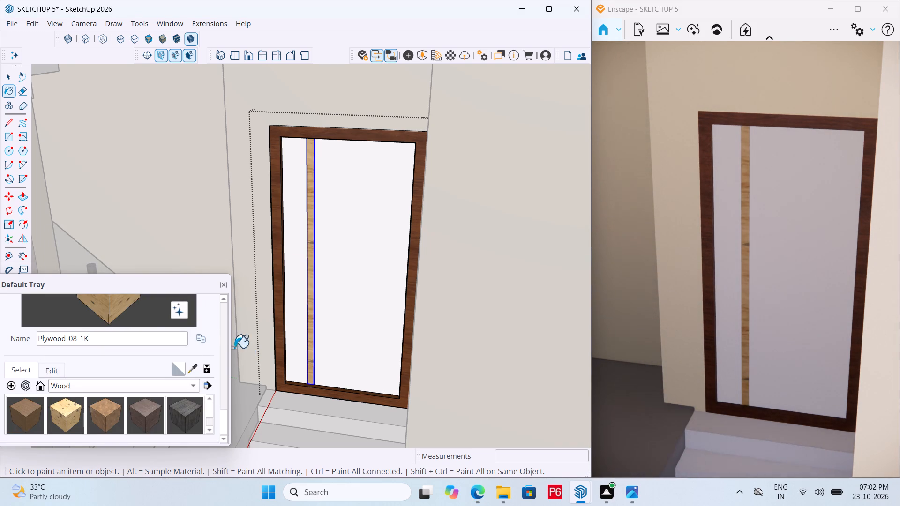
Open the plywood strip group, extrude its face outward by 1", and exit the group.
scroll(301, 375, up, 10)
key(space)
click(313, 370)
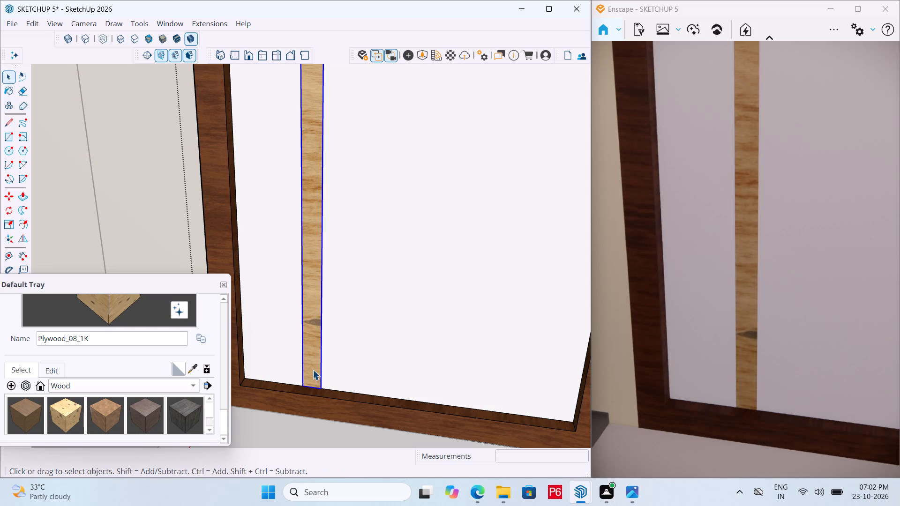
double_click(313, 351)
click(312, 339)
key(p)
click(312, 339)
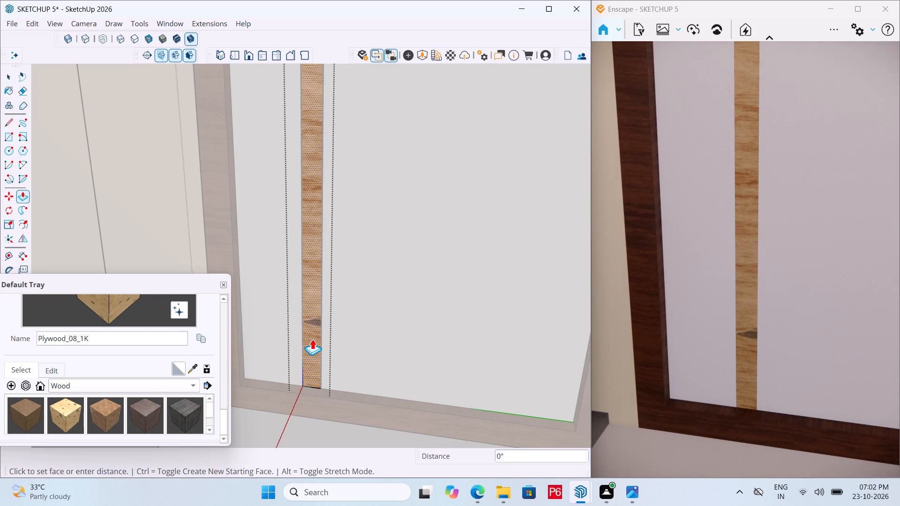
scroll(347, 396, up, 5)
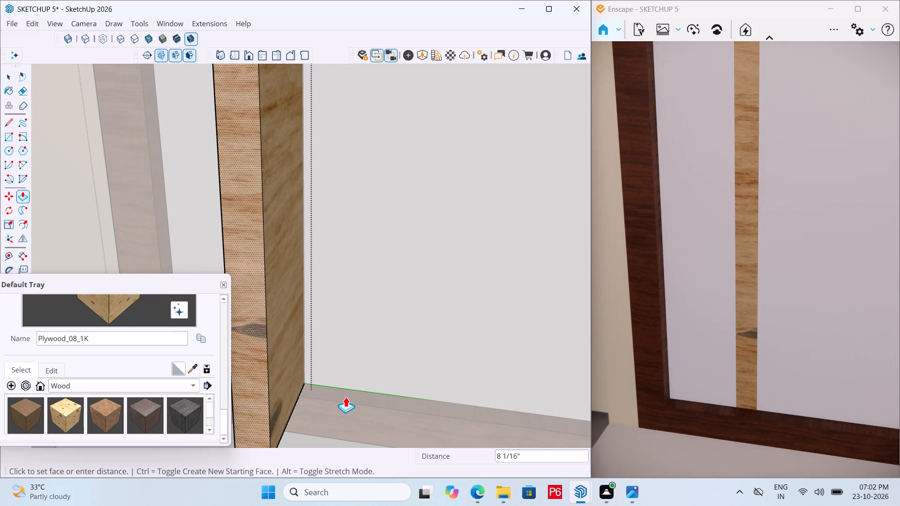
text(1")
key(Return)
scroll(327, 325, down, 6)
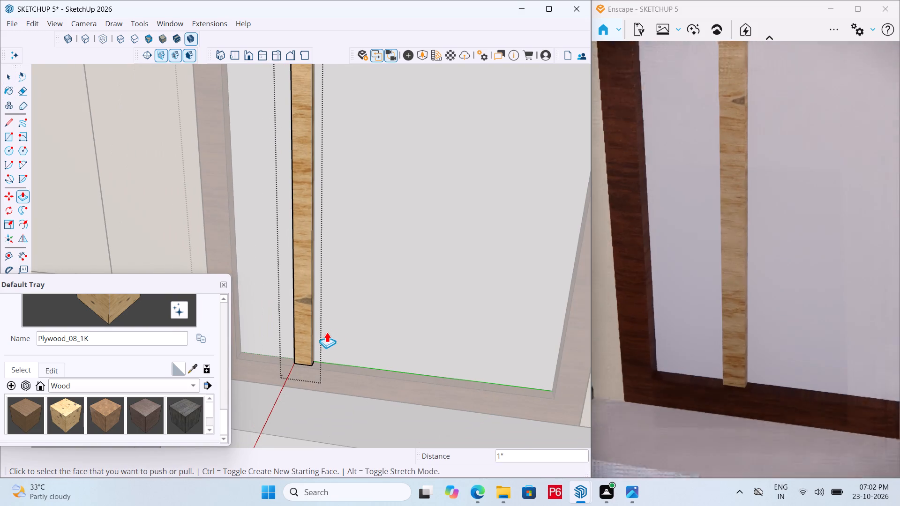
key(space)
click(345, 329)
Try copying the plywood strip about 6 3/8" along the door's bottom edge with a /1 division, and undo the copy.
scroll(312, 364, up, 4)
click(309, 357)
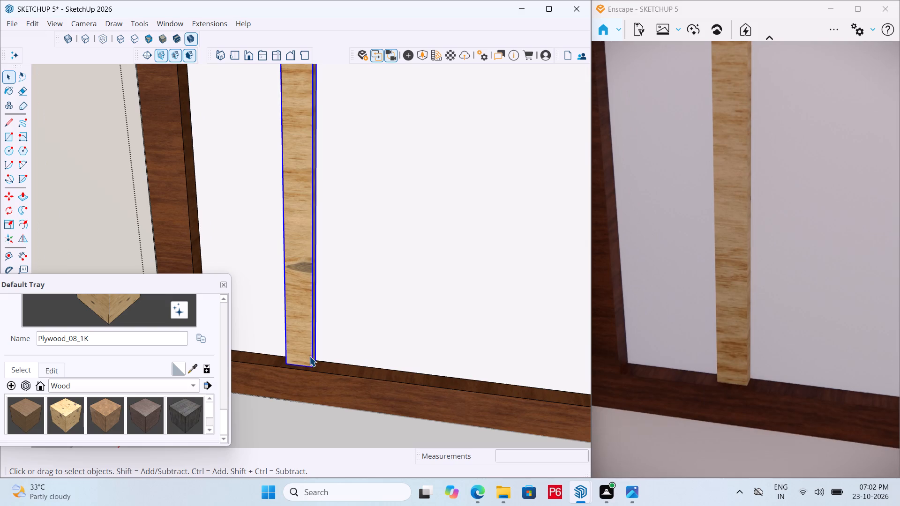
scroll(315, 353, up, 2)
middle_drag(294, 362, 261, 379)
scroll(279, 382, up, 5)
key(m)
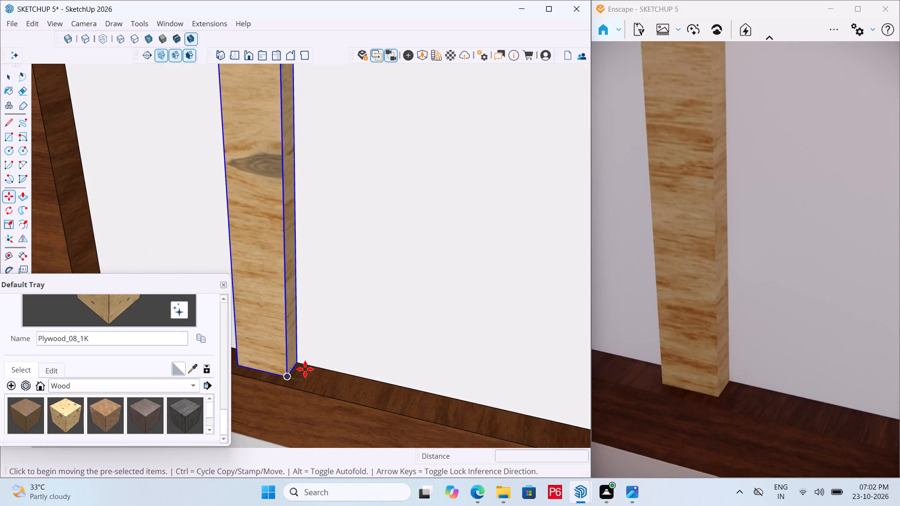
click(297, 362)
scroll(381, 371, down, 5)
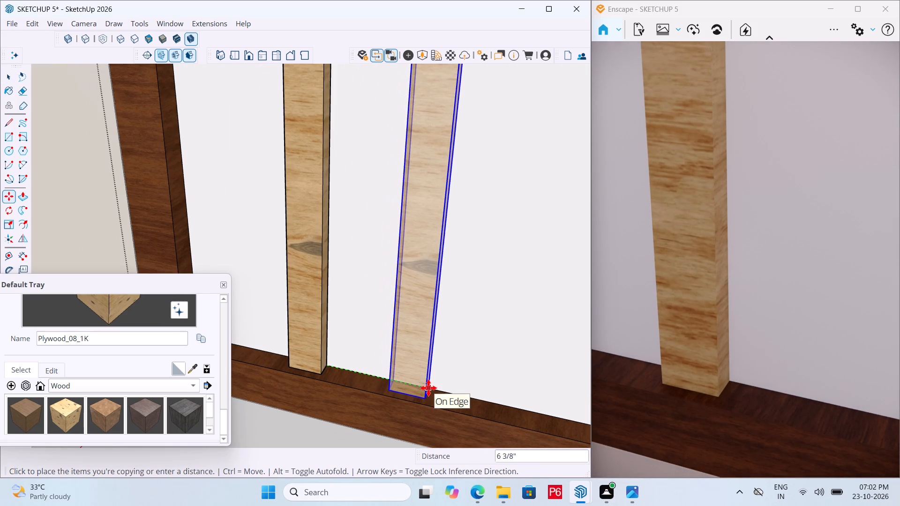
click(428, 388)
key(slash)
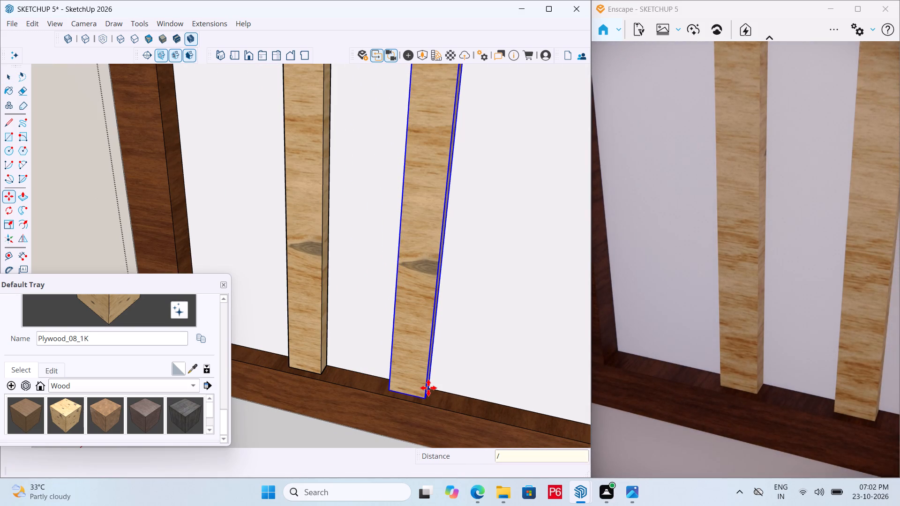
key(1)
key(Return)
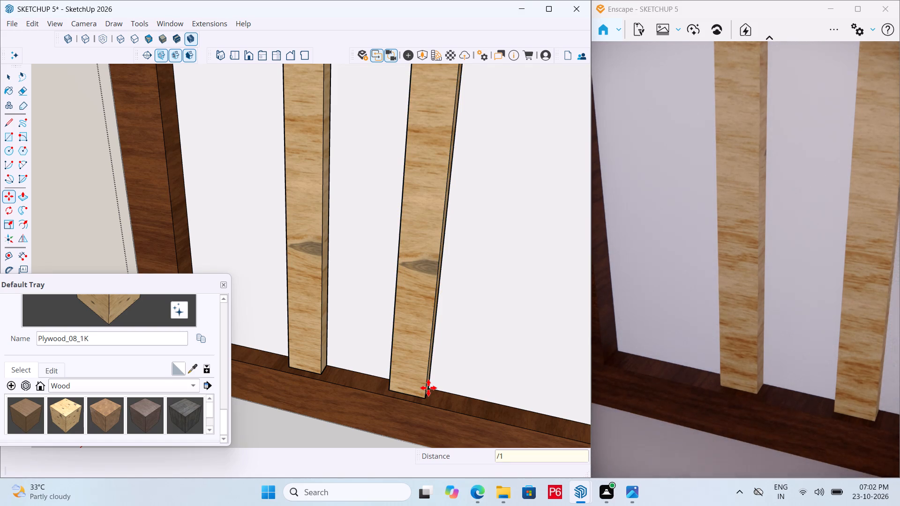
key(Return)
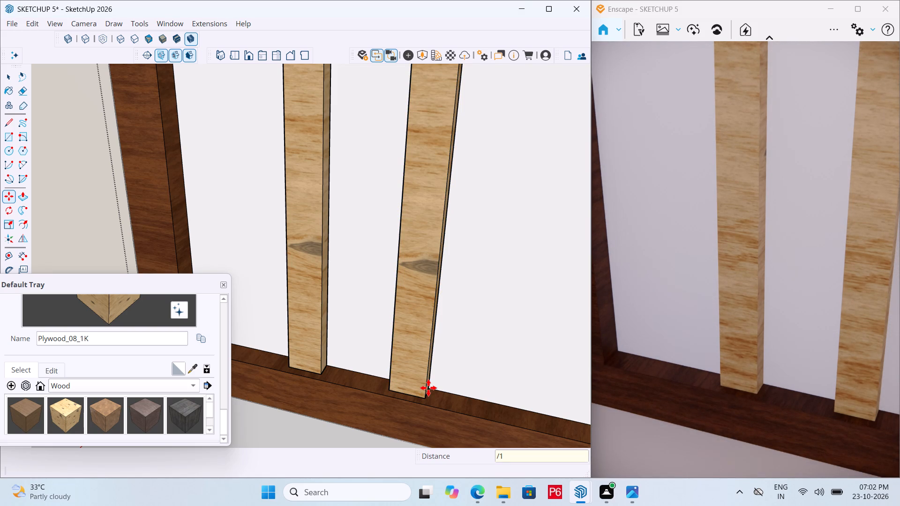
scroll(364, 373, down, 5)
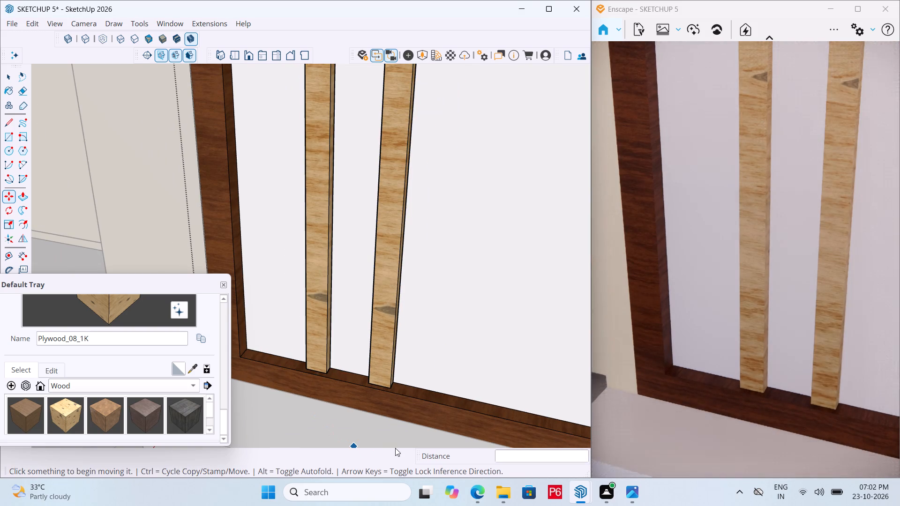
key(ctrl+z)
Copy the plywood strip about 2 11/16" along the door's bottom edge, and repeat with a similar narrow gap for a third strip.
scroll(363, 375, up, 5)
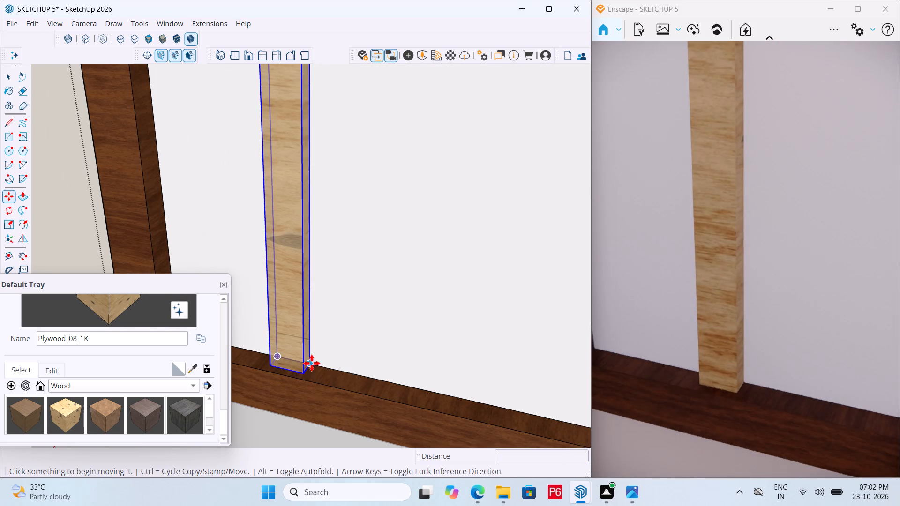
click(312, 363)
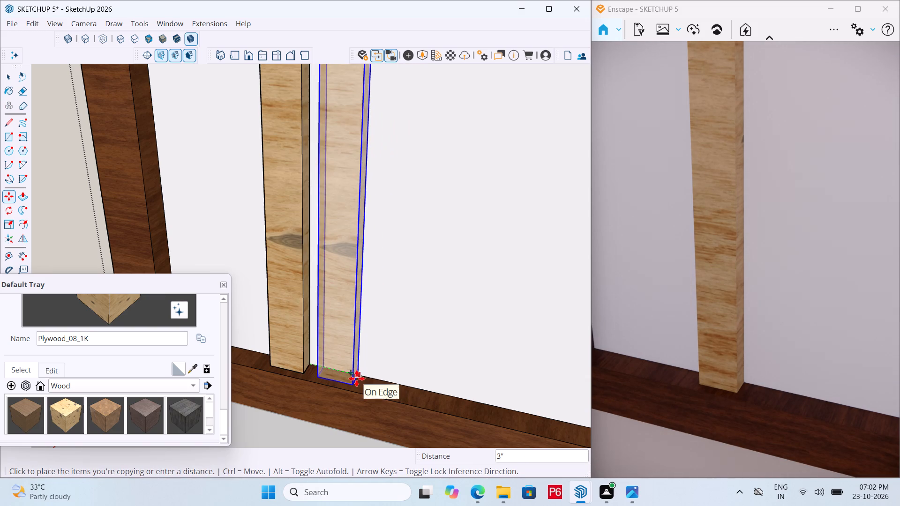
click(352, 377)
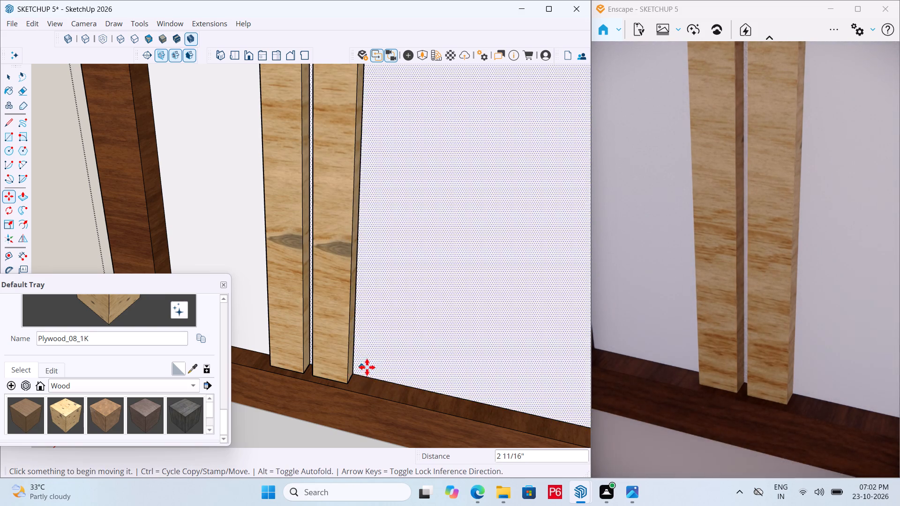
scroll(355, 373, up, 3)
click(352, 374)
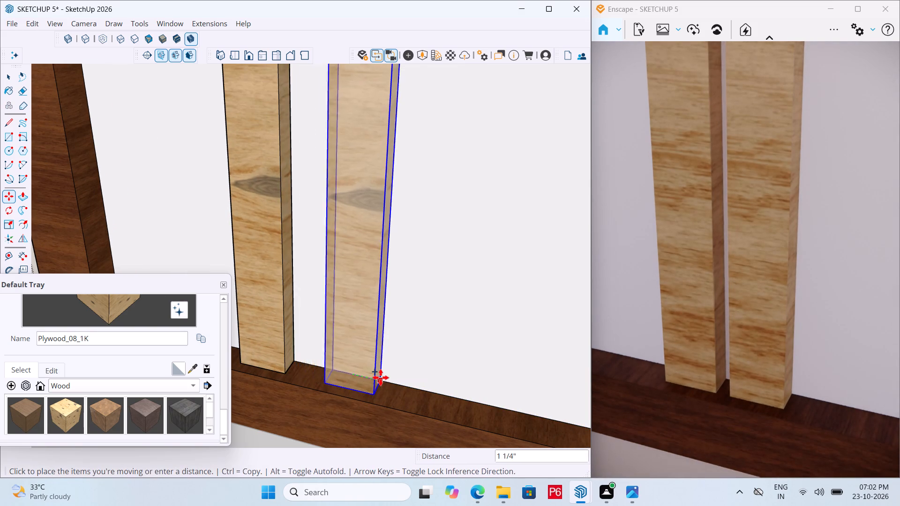
click(413, 390)
scroll(424, 334, down, 6)
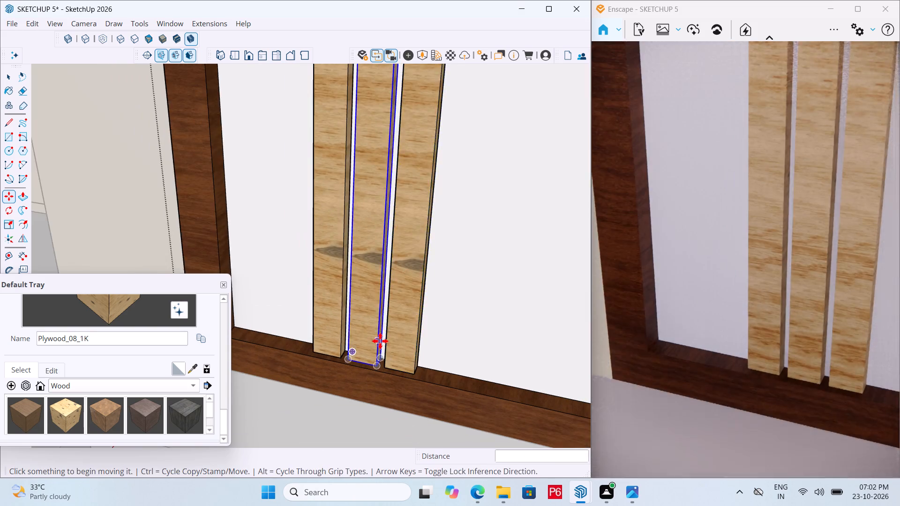
Save the model with the three plywood strips on the door.
scroll(380, 342, down, 6)
middle_drag(374, 352, 479, 343)
scroll(368, 323, down, 7)
scroll(320, 314, down, 1)
middle_drag(313, 308, 297, 289)
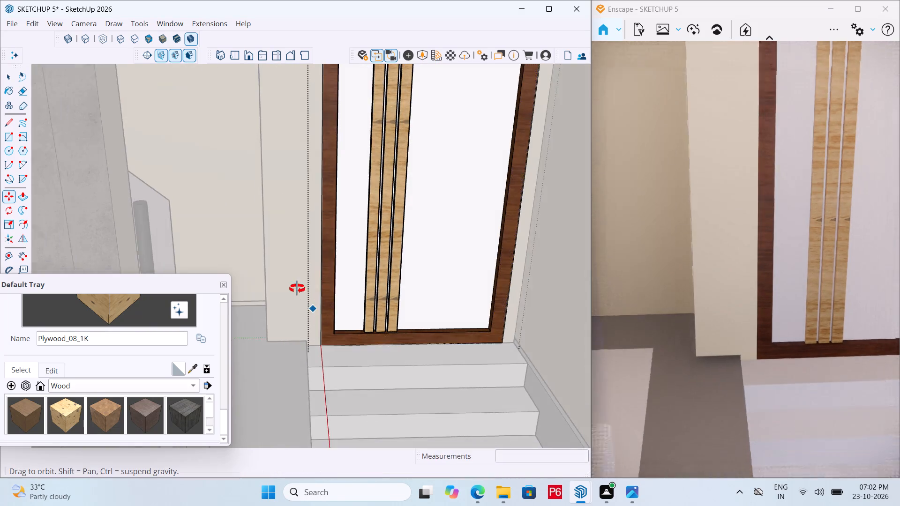
middle_drag(297, 289, 276, 253)
scroll(297, 276, down, 4)
key(ctrl+s)
key(ctrl+s)
key(ctrl+s)
key(ctrl+s)
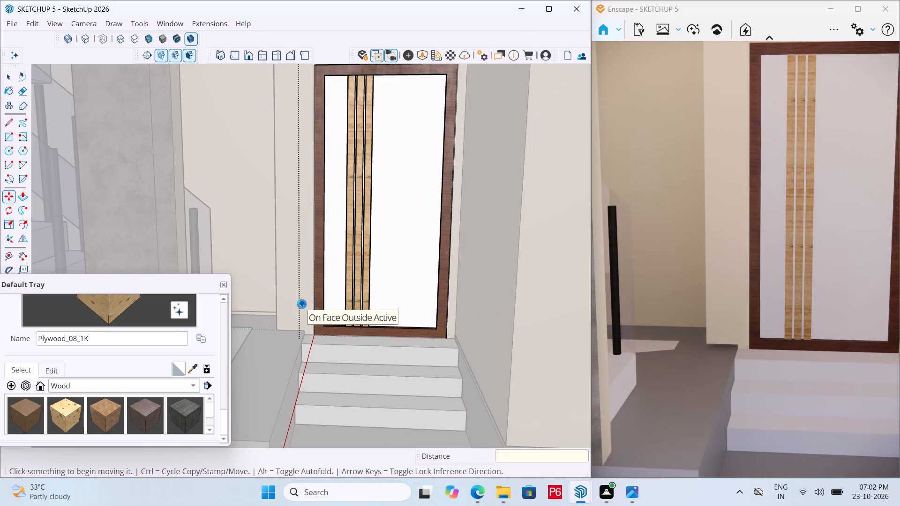
key(ctrl+s)
key(ctrl+s)
key(ctrl+s)
key(ctrl+s)
Paint the two white door panel faces on either side of the strips with Wood_Floor_01_1K from the Wood collection.
ctrl+middle_drag(323, 238, 330, 270)
scroll(329, 255, down, 7)
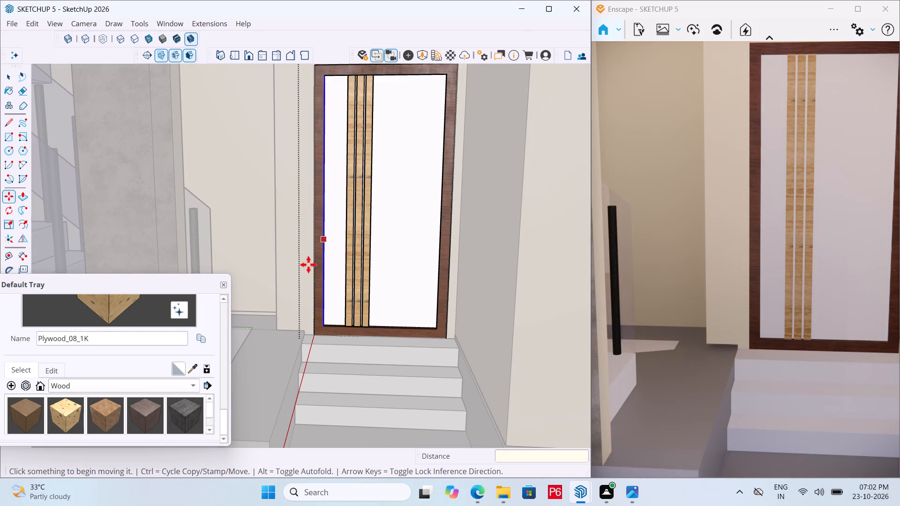
scroll(407, 252, down, 6)
scroll(327, 234, down, 3)
middle_drag(339, 231, 284, 192)
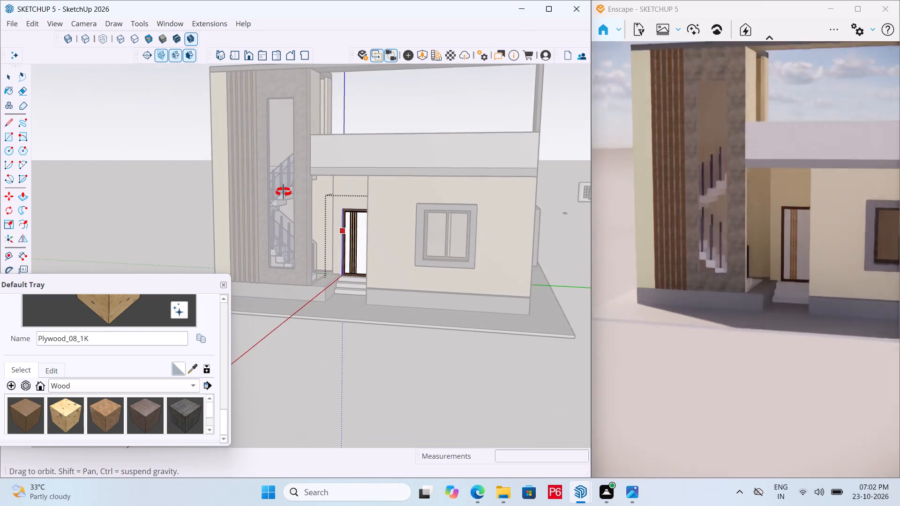
middle_drag(284, 192, 367, 248)
scroll(381, 224, up, 7)
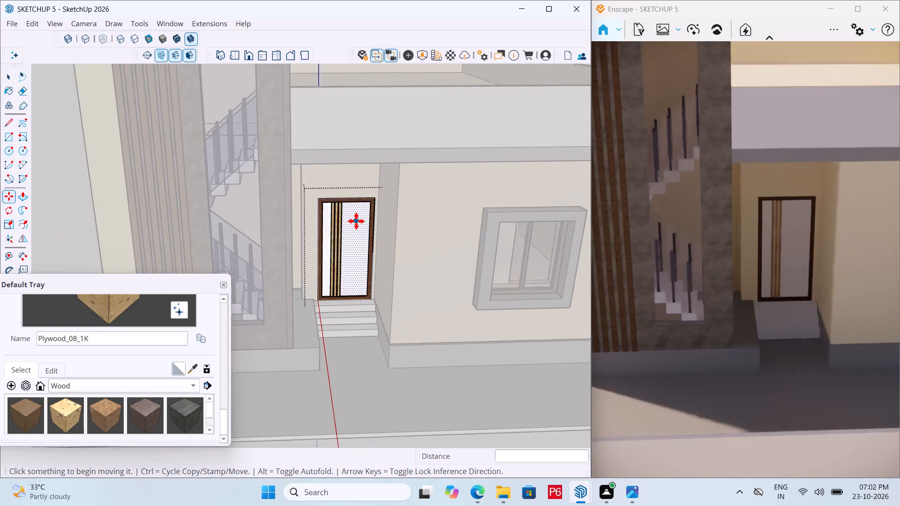
scroll(356, 221, up, 9)
click(111, 417)
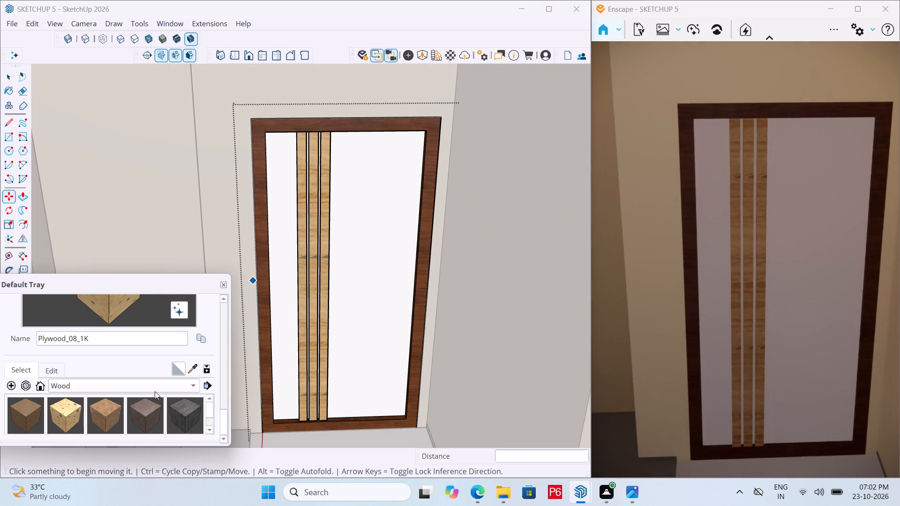
click(371, 314)
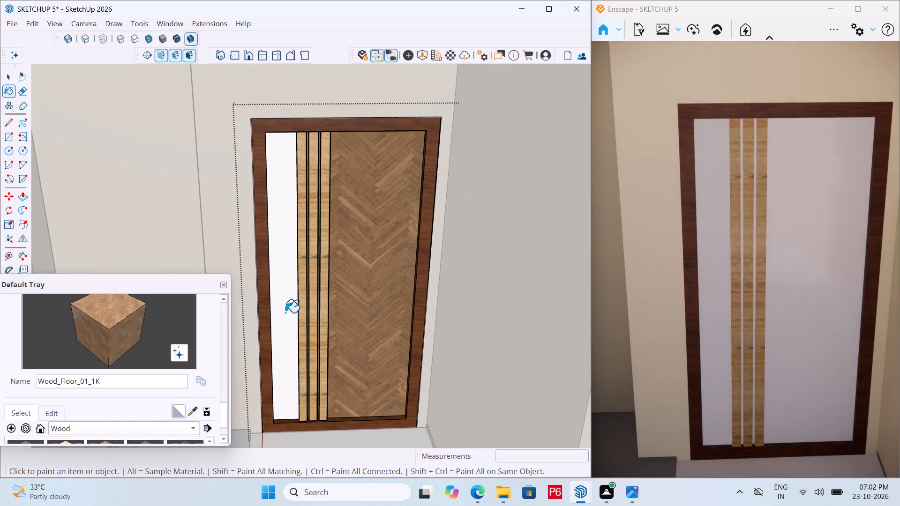
click(285, 313)
Save the model with the newly painted door panel.
scroll(295, 305, up, 12)
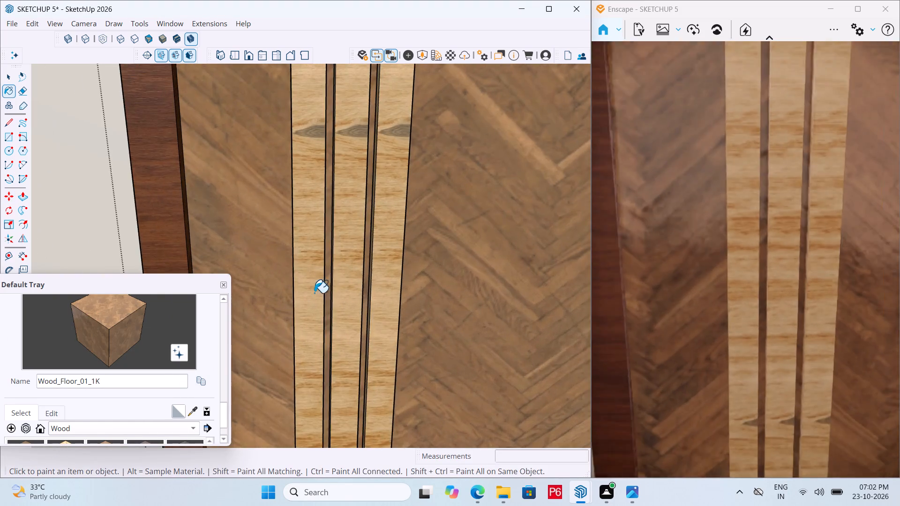
scroll(323, 274, up, 5)
scroll(337, 272, down, 14)
key(ctrl+s)
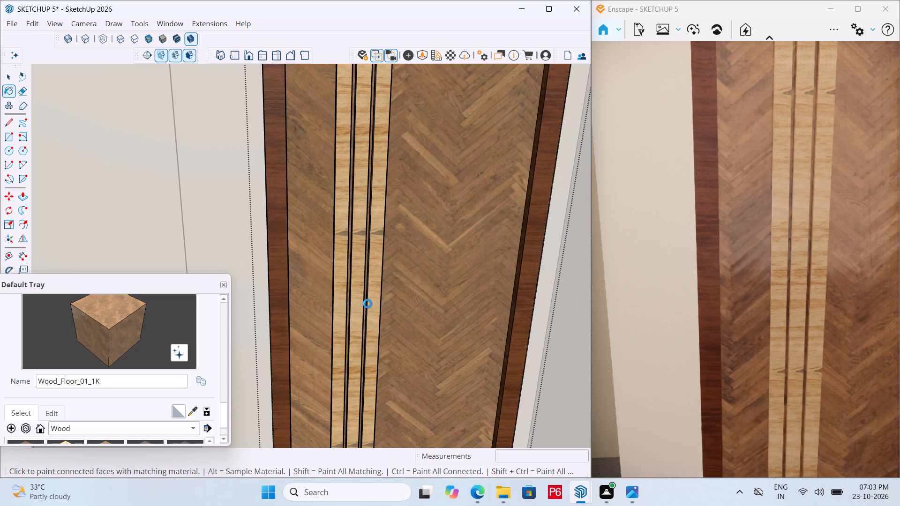
key(ctrl+s)
key(ctrl+s)
key(ctrl+s)
key(ctrl+s)
key(ctrl+s)
key(ctrl+s)
key(ctrl+s)
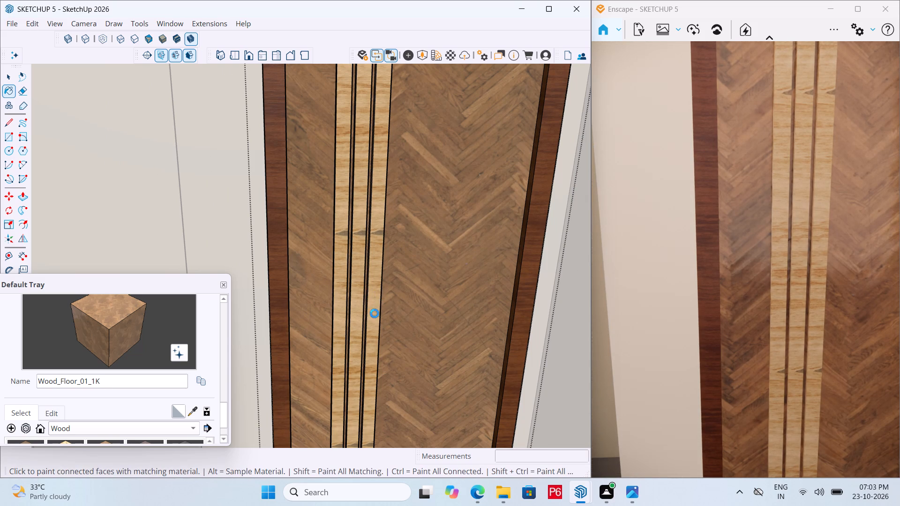
Examine the finished door's wood panel and strips up close and within the house's front facade.
scroll(375, 313, down, 6)
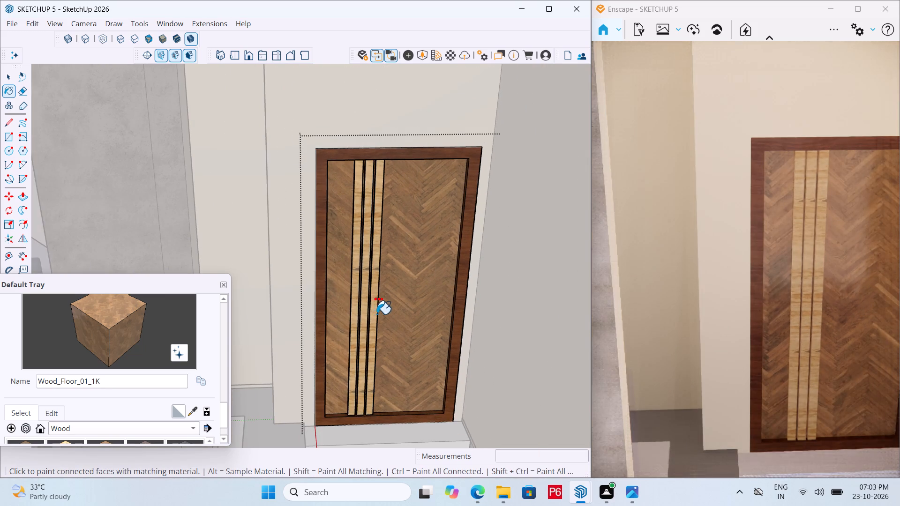
scroll(376, 314, down, 1)
middle_drag(376, 314, 372, 277)
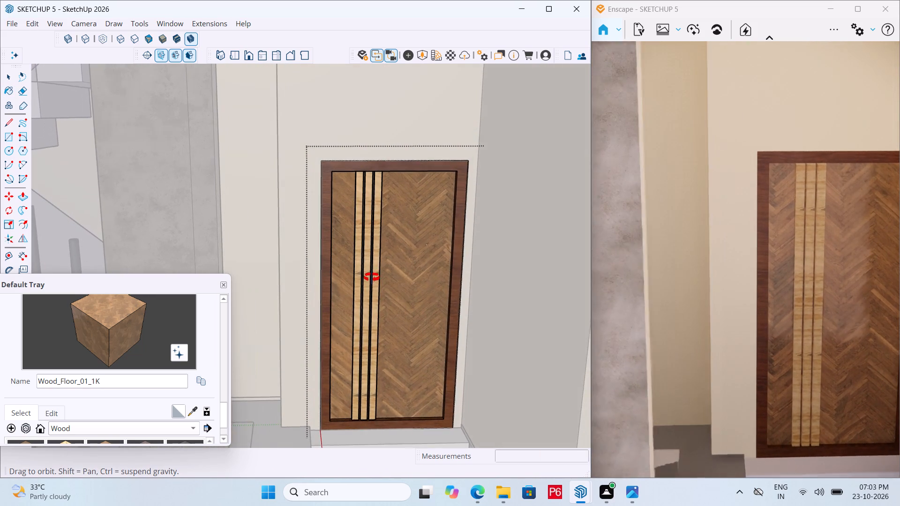
middle_drag(372, 277, 371, 277)
scroll(412, 355, down, 6)
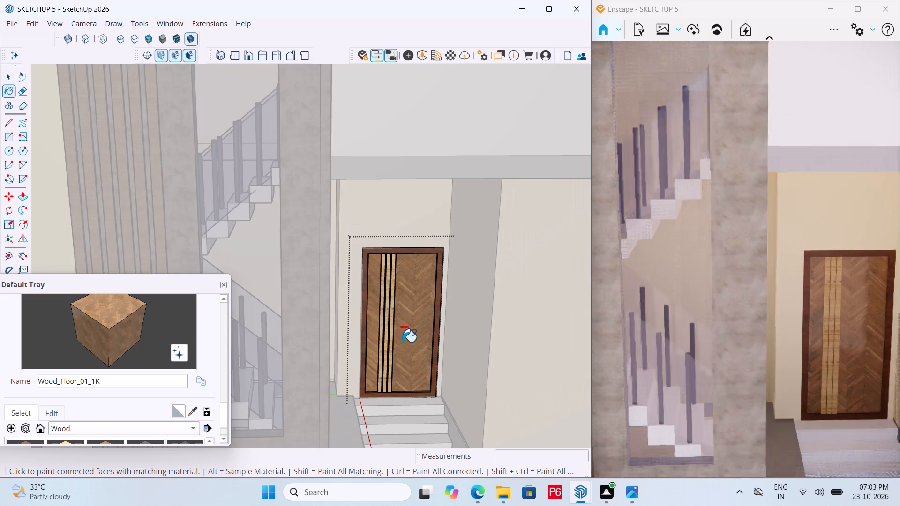
scroll(402, 344, down, 12)
middle_drag(414, 348, 332, 258)
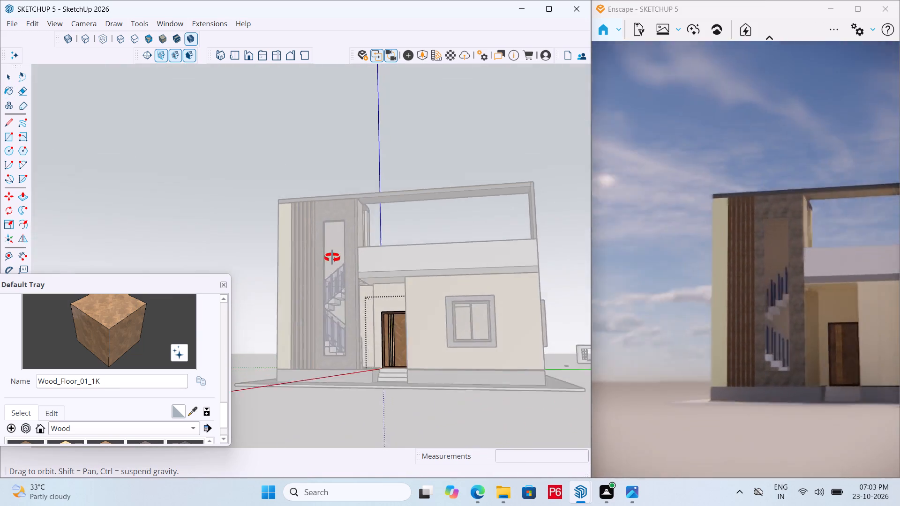
middle_drag(332, 258, 429, 335)
scroll(429, 335, up, 20)
middle_drag(380, 335, 351, 317)
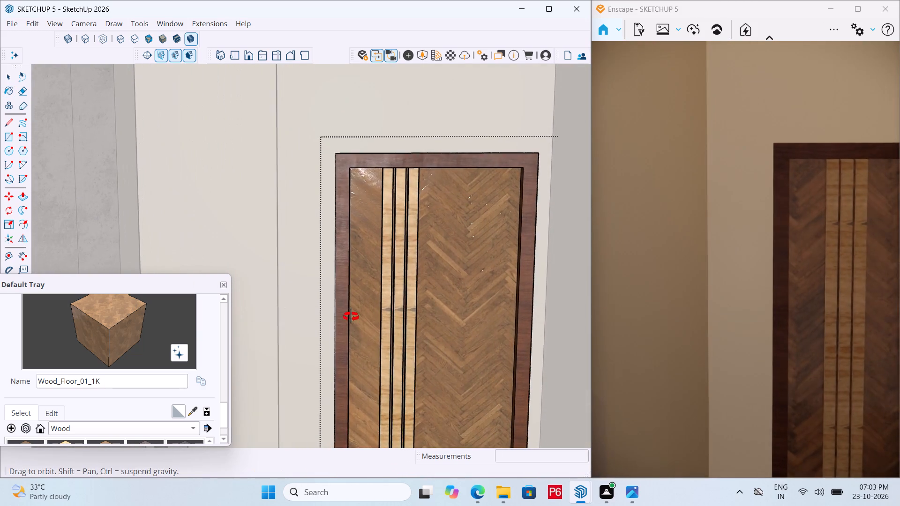
middle_drag(351, 317, 351, 318)
scroll(385, 362, up, 5)
scroll(375, 305, down, 6)
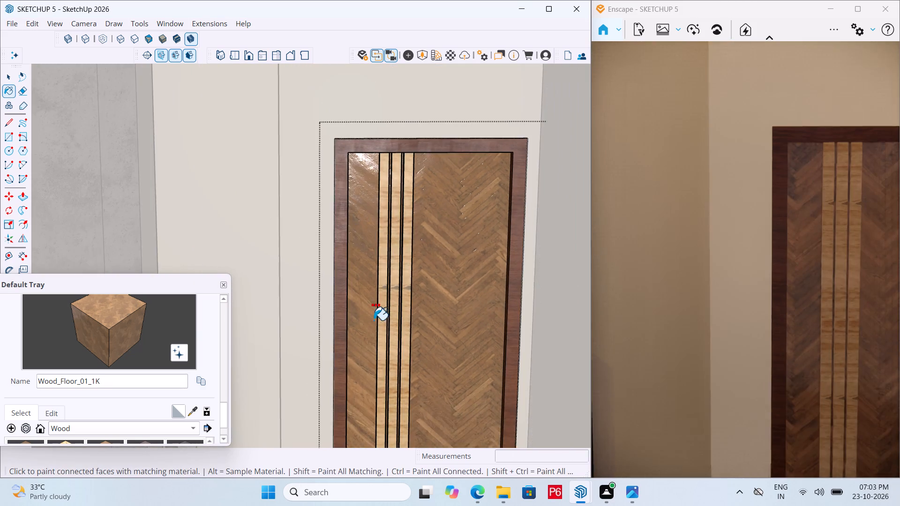
scroll(373, 320, up, 4)
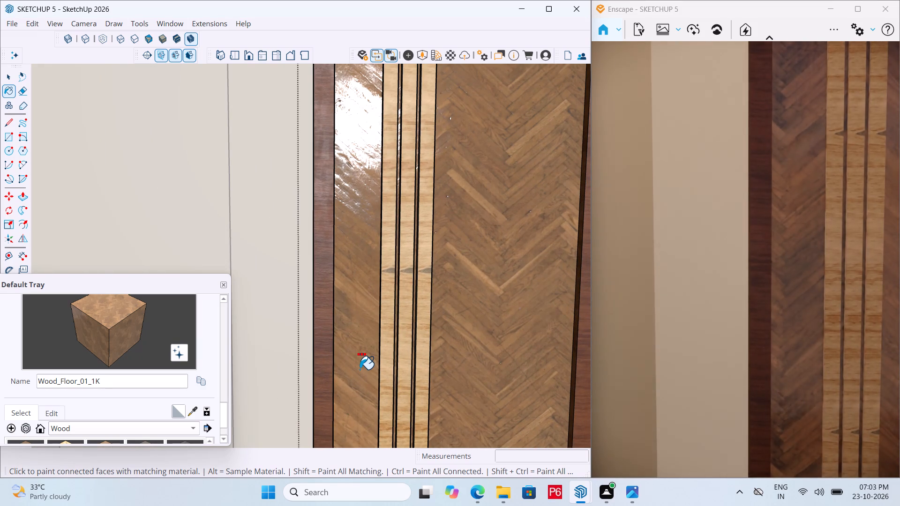
scroll(379, 322, down, 7)
scroll(420, 286, down, 6)
middle_drag(385, 348, 401, 354)
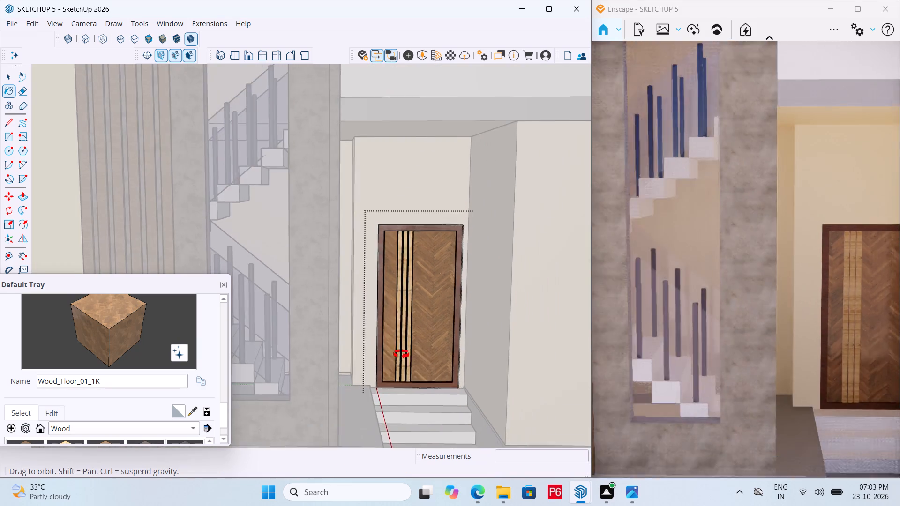
middle_drag(401, 354, 410, 358)
scroll(416, 350, up, 6)
scroll(359, 290, up, 2)
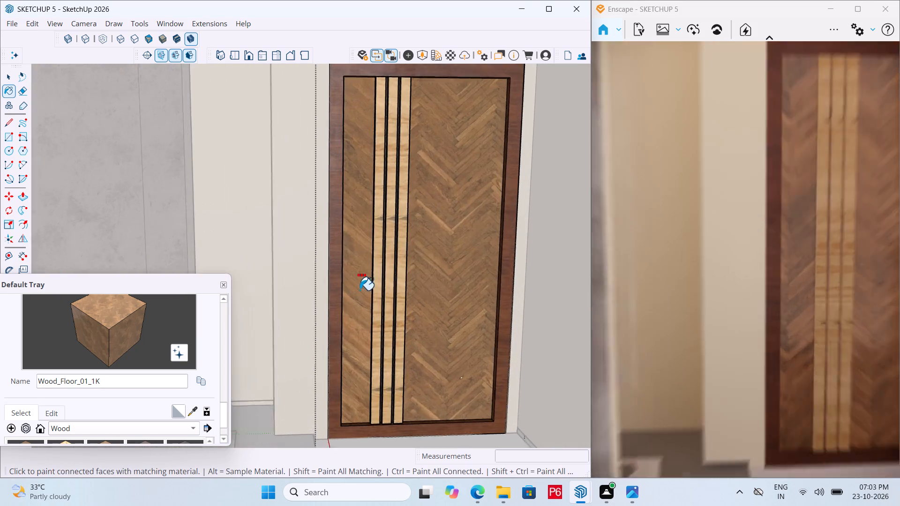
scroll(360, 290, up, 4)
Draw a small rectangle about 1 13/16" by 1 1/8" on the narrow wood panel face beside the plywood strips.
key(r)
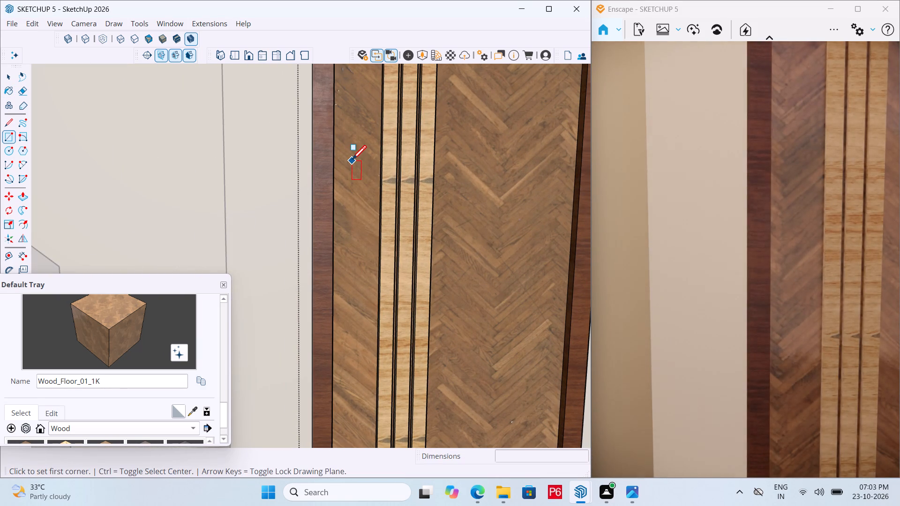
key(space)
scroll(353, 162, down, 20)
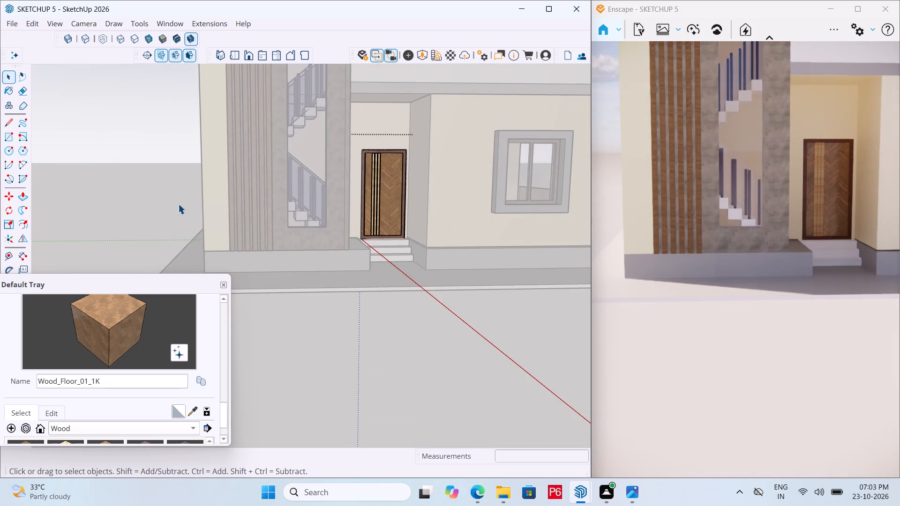
double_click(178, 204)
scroll(385, 175, up, 14)
click(340, 211)
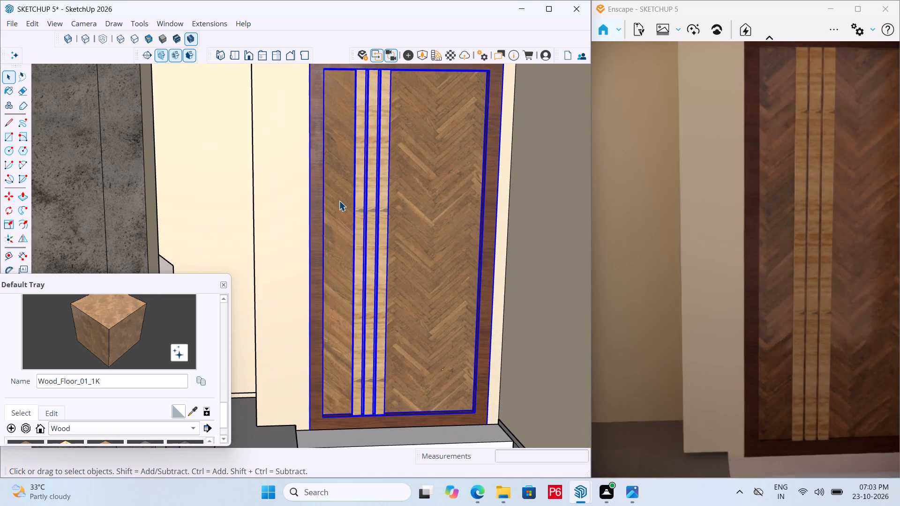
double_click(339, 201)
click(336, 179)
scroll(341, 239, up, 5)
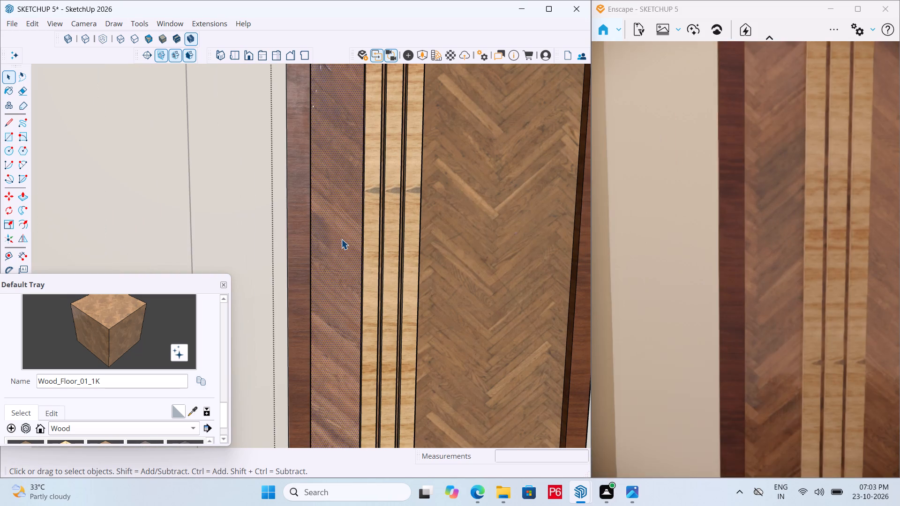
key(r)
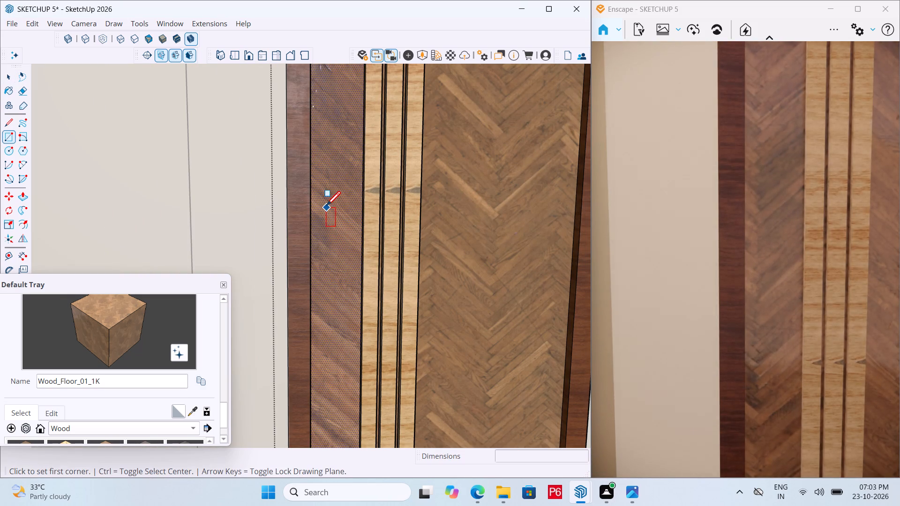
click(326, 207)
scroll(335, 224, up, 5)
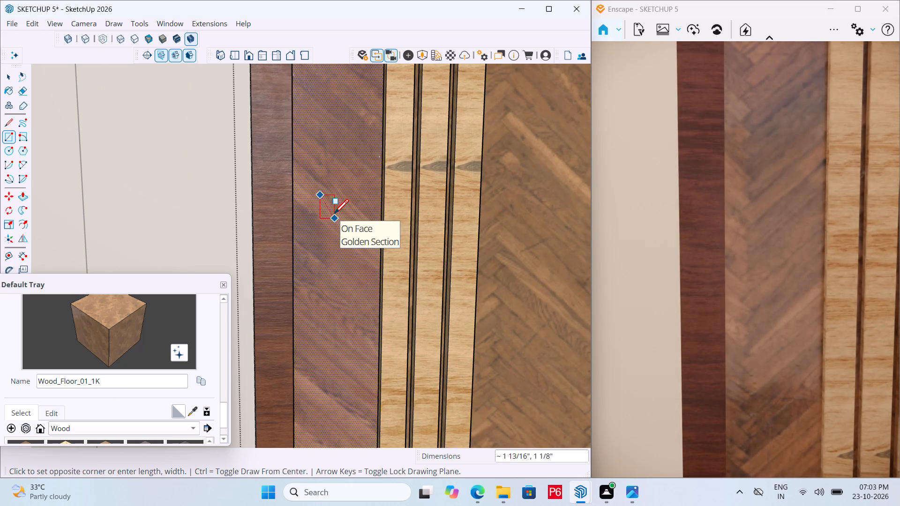
click(334, 215)
Make the small rectangle and its edges into a group and open it for editing.
key(space)
triple_click(329, 207)
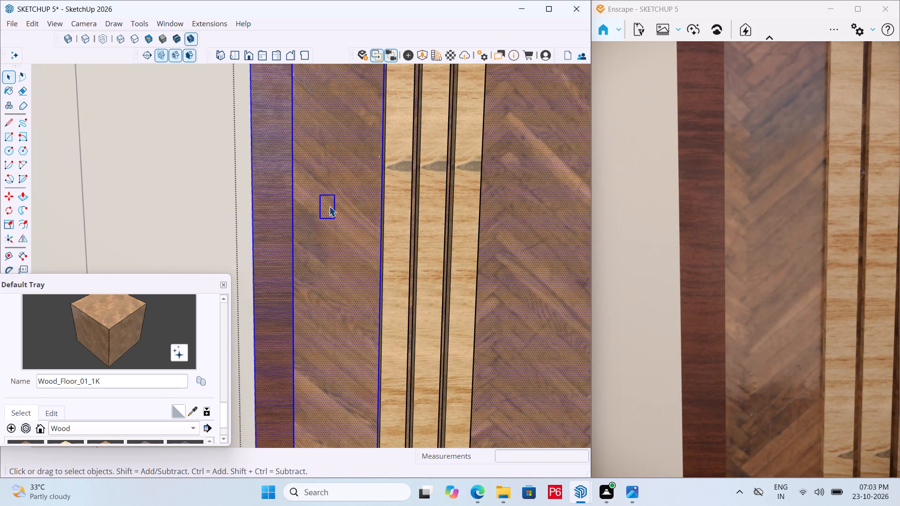
right_click(329, 206)
click(498, 185)
click(321, 208)
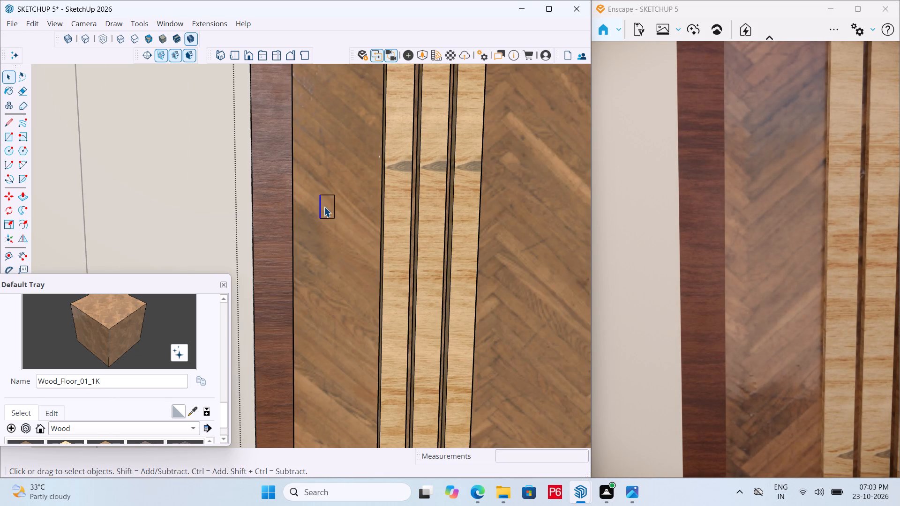
double_click(324, 207)
right_click(324, 207)
click(382, 320)
double_click(329, 205)
click(328, 204)
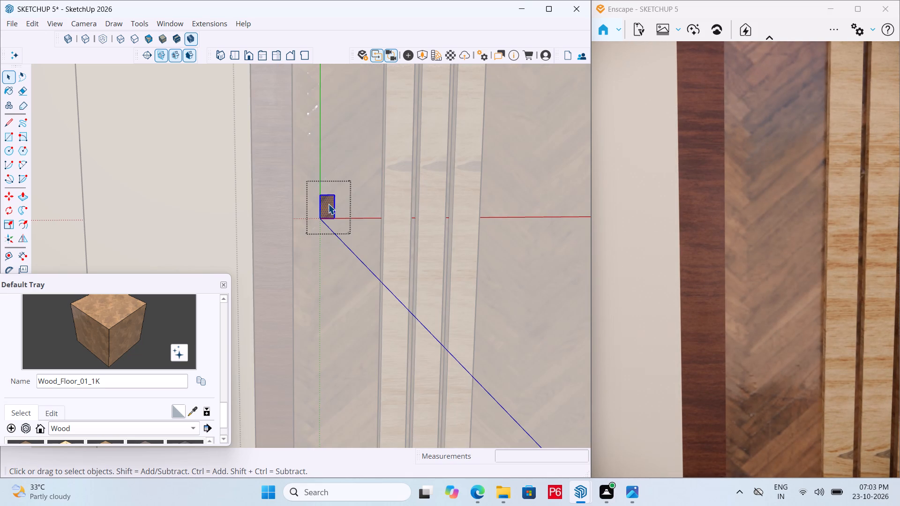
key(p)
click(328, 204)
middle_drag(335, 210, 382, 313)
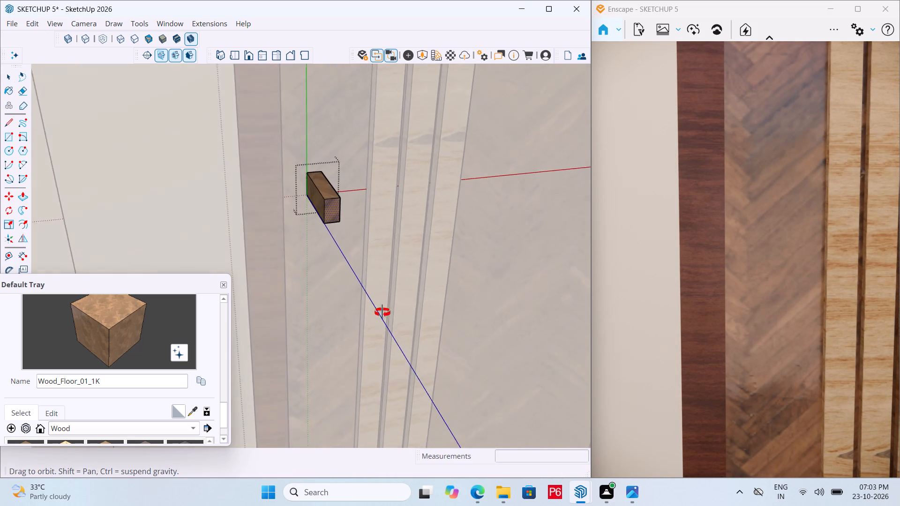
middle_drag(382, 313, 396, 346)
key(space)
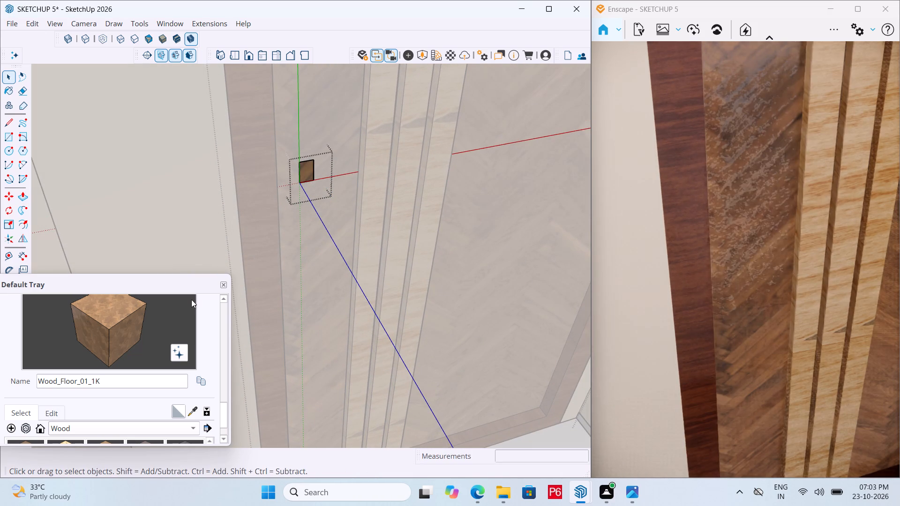
Paint the small rectangle's face with Metal_06_1K from the Metal collection.
scroll(126, 415, down, 3)
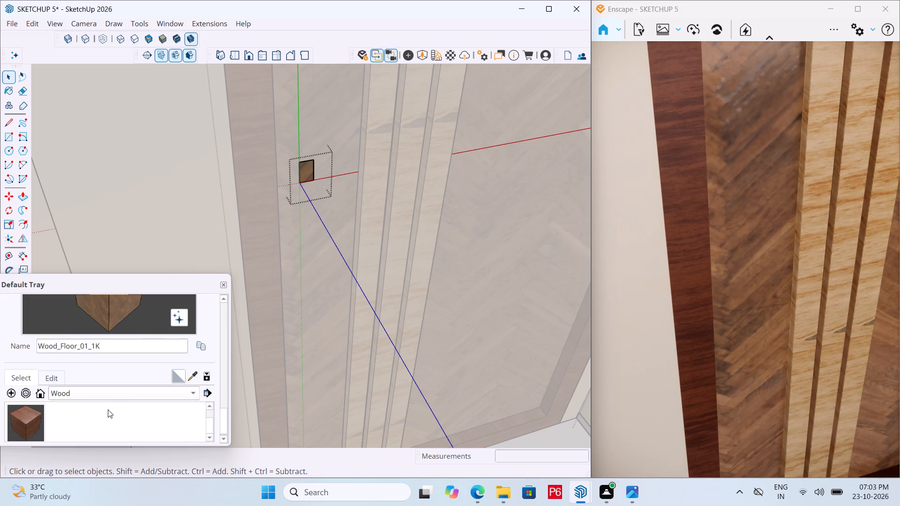
click(116, 393)
click(91, 311)
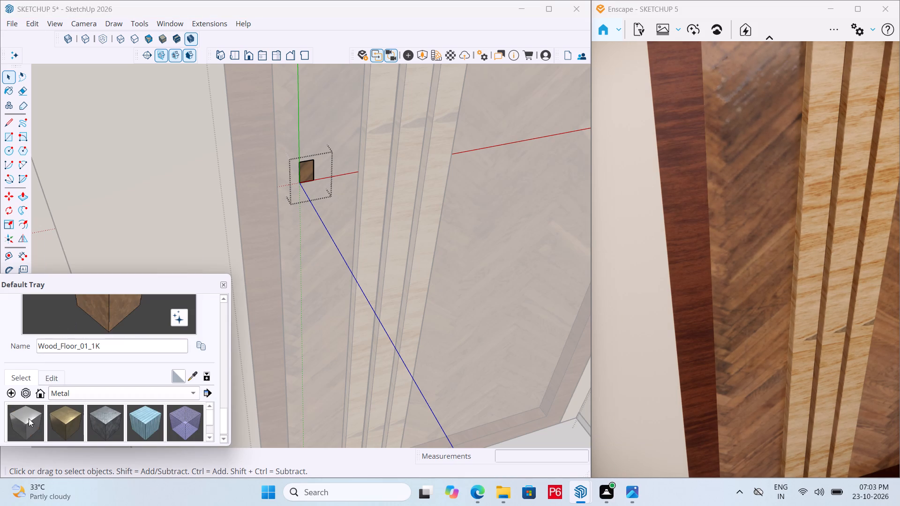
click(21, 422)
click(310, 171)
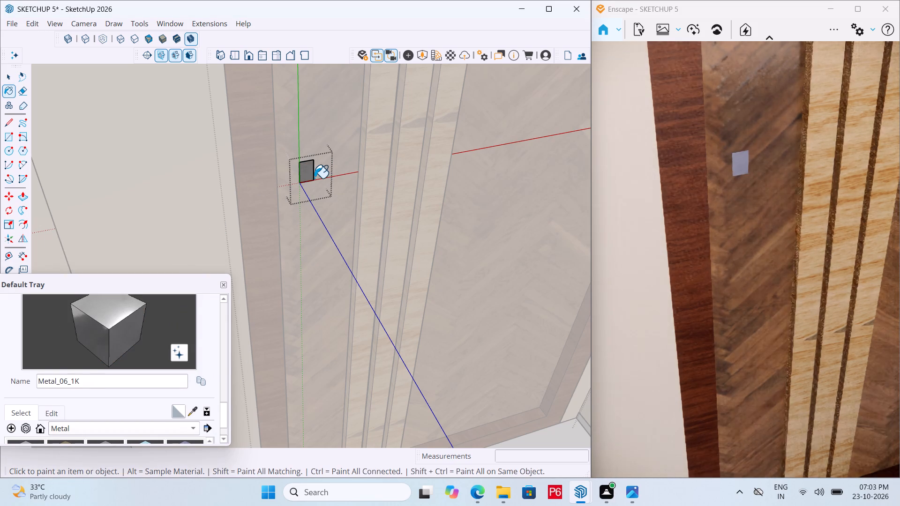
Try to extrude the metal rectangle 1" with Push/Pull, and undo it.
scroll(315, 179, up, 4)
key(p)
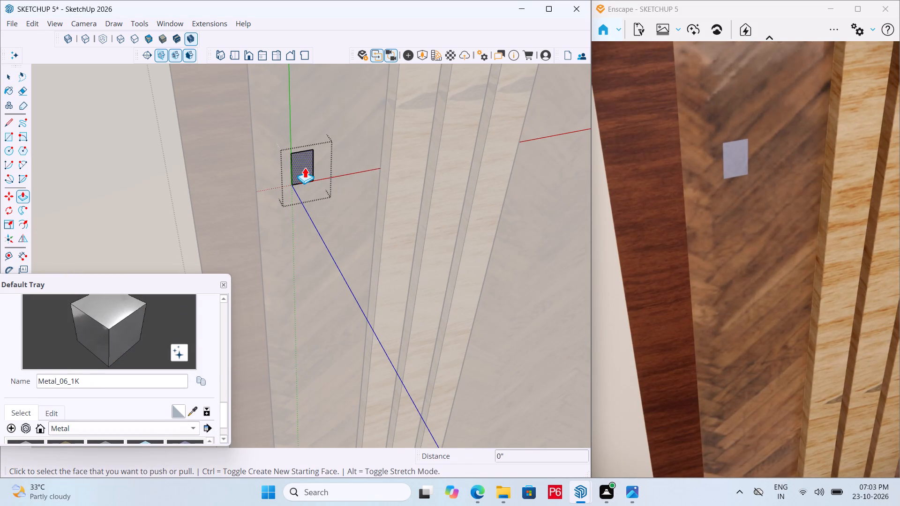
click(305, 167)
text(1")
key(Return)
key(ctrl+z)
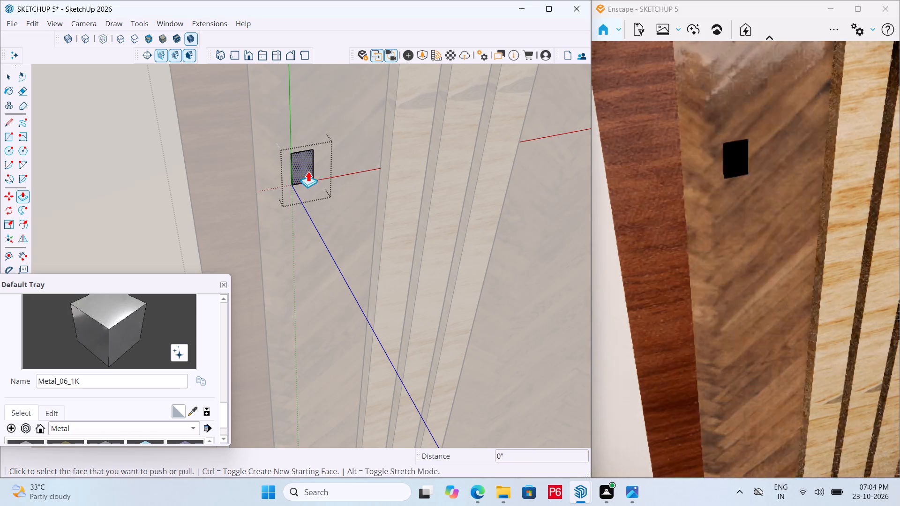
Extrude the metal rectangle 0.6" outward from the door with Push/Pull.
click(304, 160)
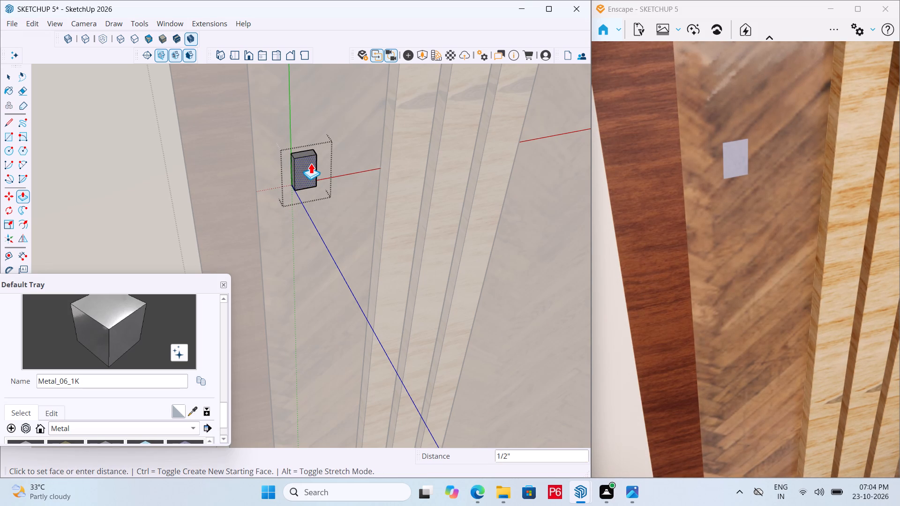
text(0.6")
key(Return)
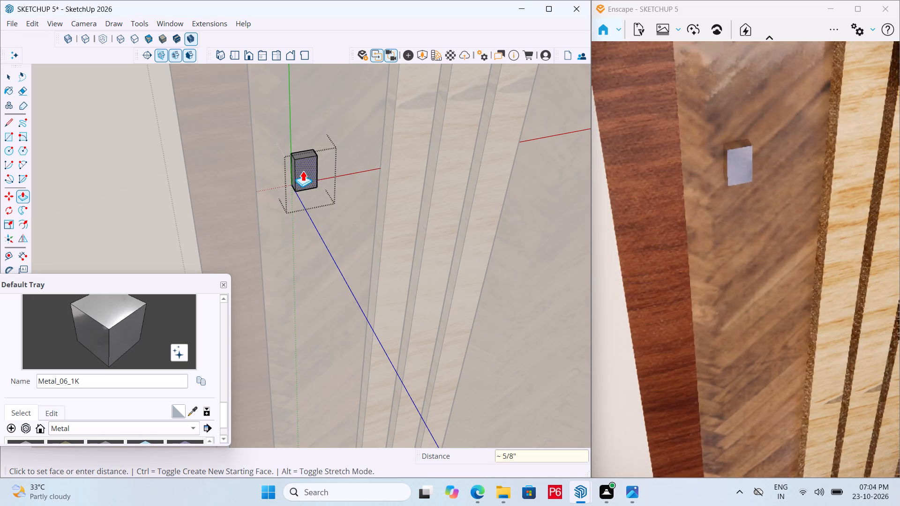
Split off a 1/4" band at the block's base by pushing its bottom face upward as a new starting face.
middle_drag(280, 171, 239, 23)
scroll(272, 213, up, 5)
middle_drag(306, 163, 309, 53)
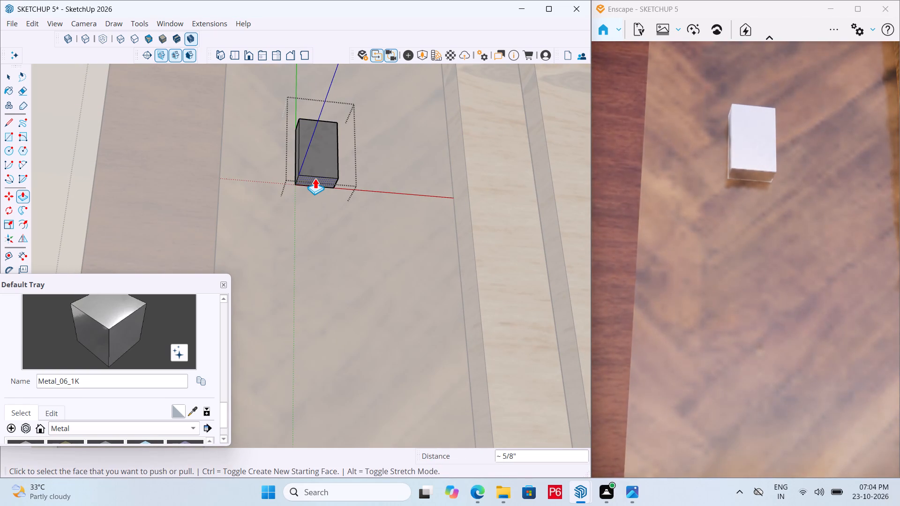
click(315, 178)
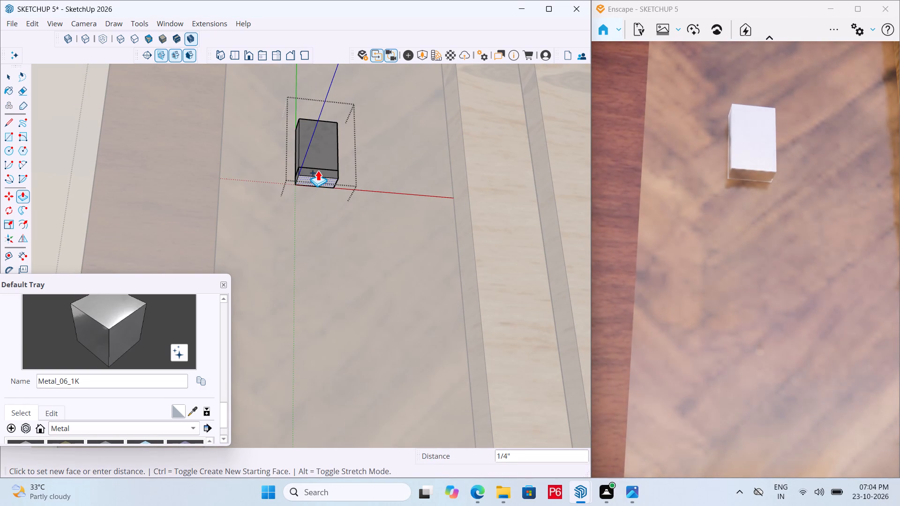
click(318, 170)
Pull the front face of the block's lower band outward about 1 9/16" to form a projecting ledge.
middle_drag(324, 175, 319, 294)
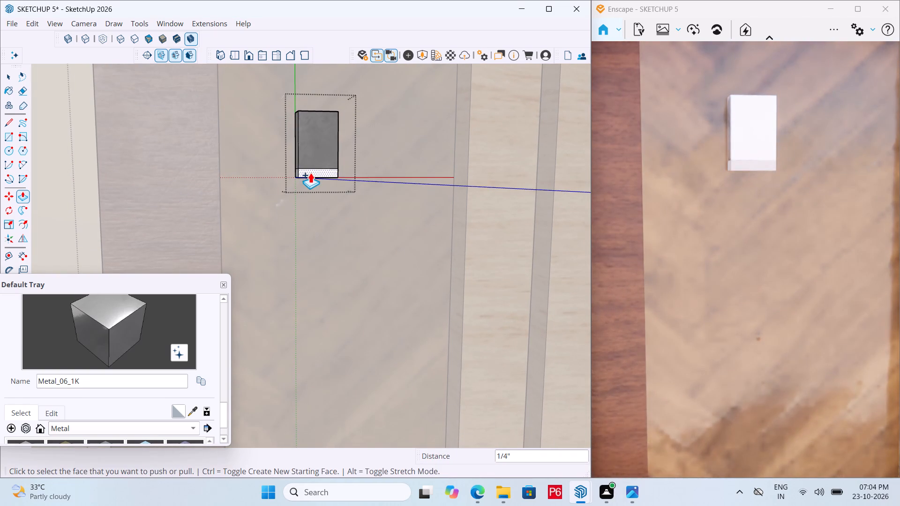
click(310, 172)
middle_drag(334, 176, 375, 251)
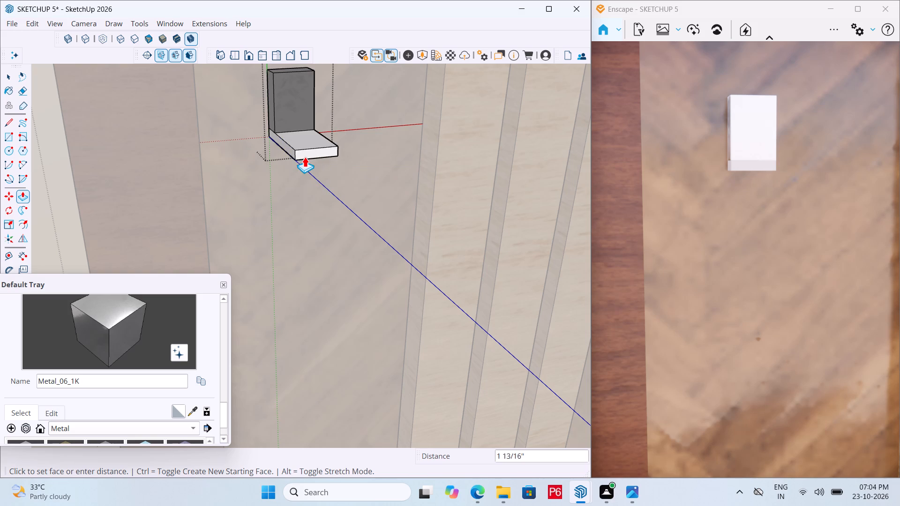
middle_drag(303, 157, 427, 221)
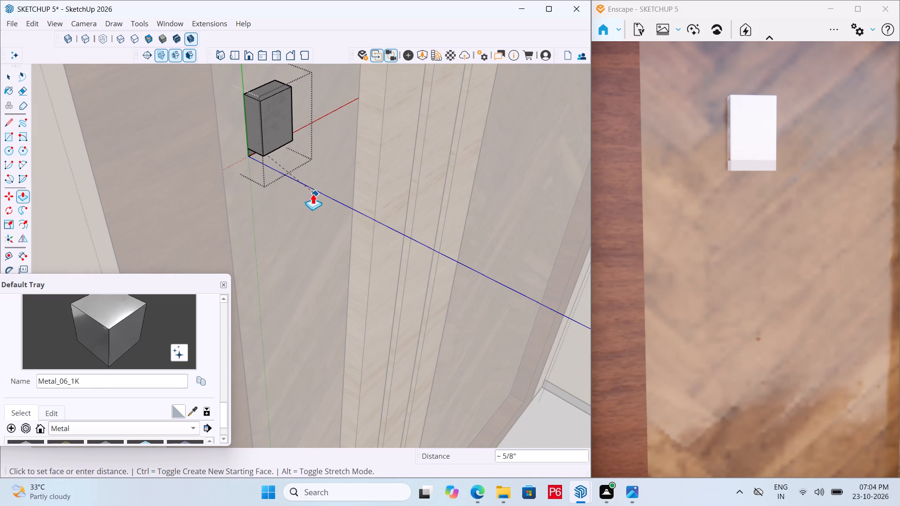
scroll(309, 188, up, 4)
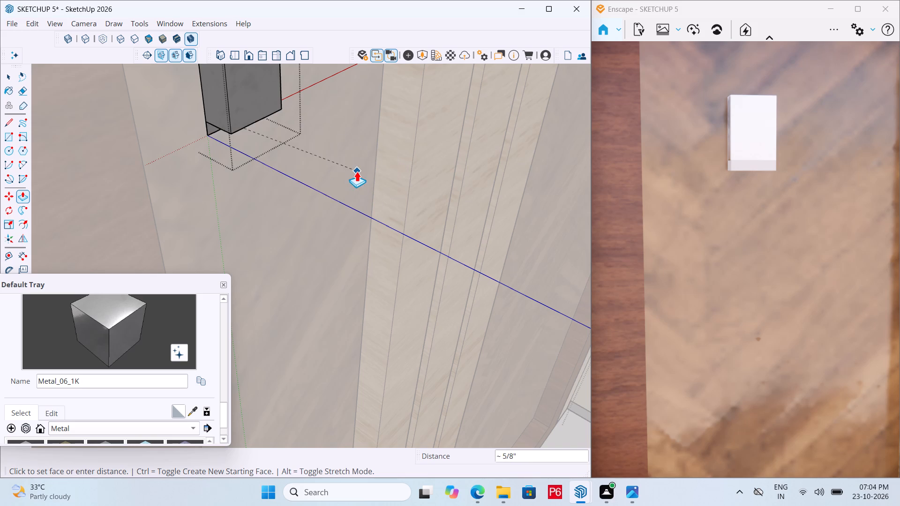
scroll(339, 170, down, 5)
middle_drag(338, 185, 267, 268)
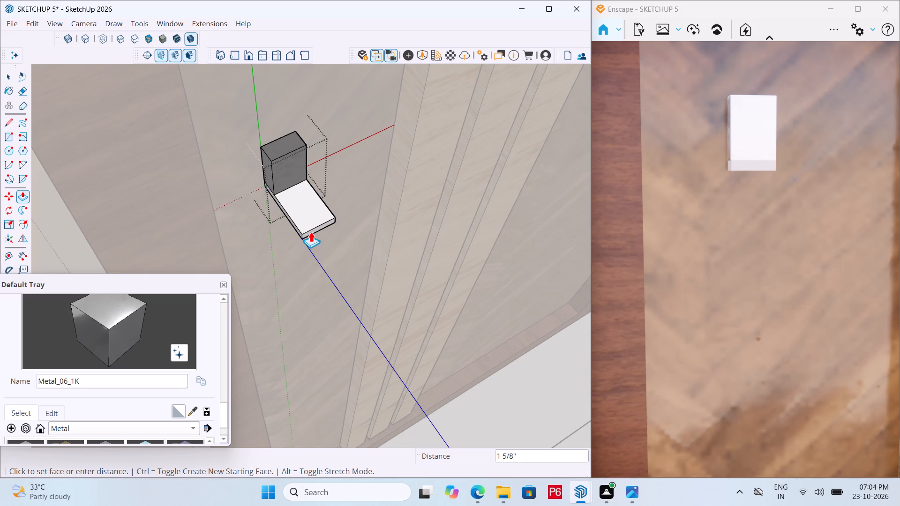
click(310, 231)
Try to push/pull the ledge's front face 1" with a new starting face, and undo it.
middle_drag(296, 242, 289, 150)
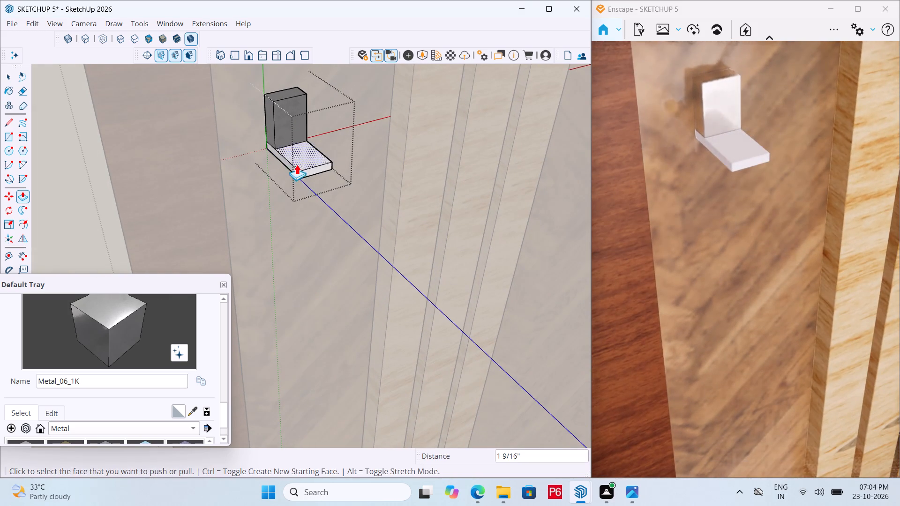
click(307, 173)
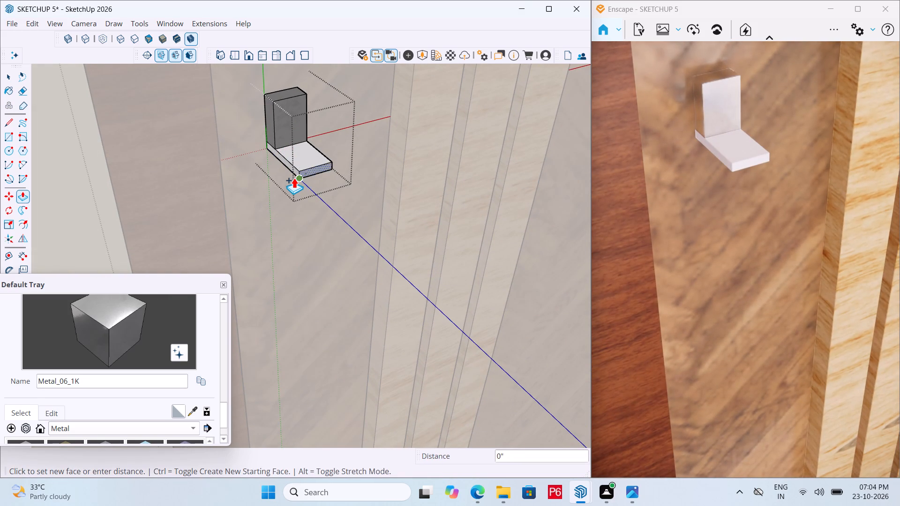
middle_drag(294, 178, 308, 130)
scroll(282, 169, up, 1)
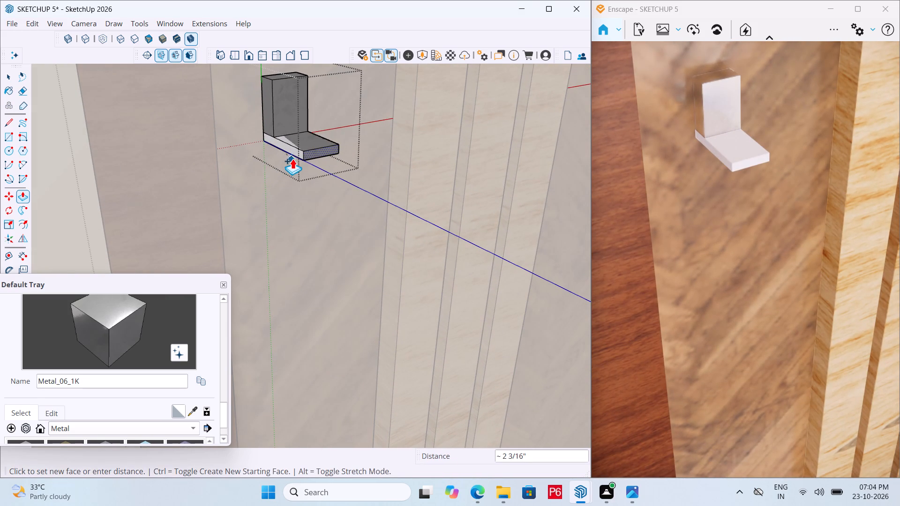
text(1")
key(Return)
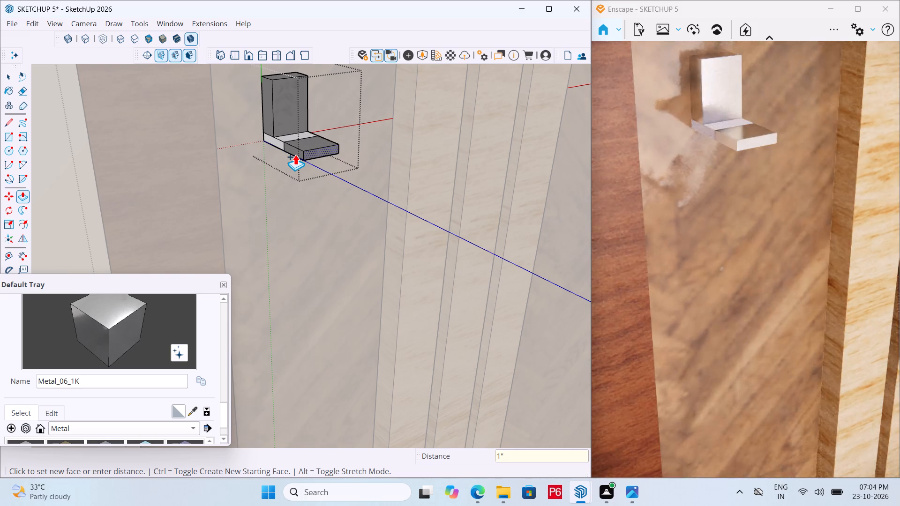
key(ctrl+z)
Split off a short segment at the ledge's outer end by pushing its front face inward as a new starting face.
scroll(317, 155, up, 3)
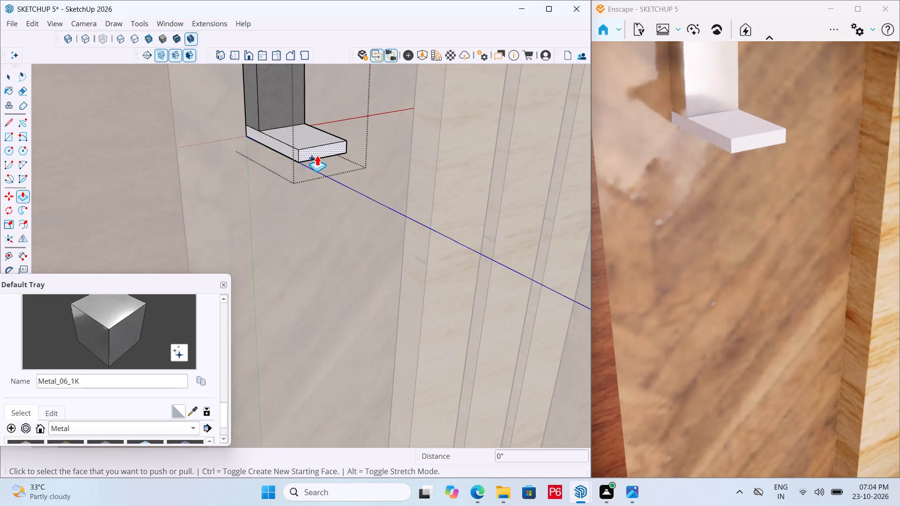
click(317, 155)
click(305, 157)
Pull the bottom face of the ledge's end segment down about 6 1/16" to form the vertical handle bar.
middle_drag(310, 164, 306, 124)
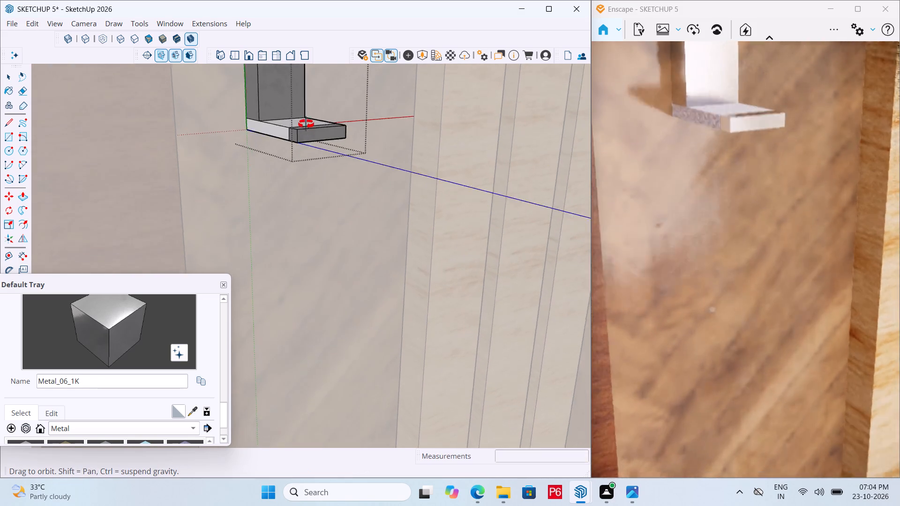
middle_drag(306, 124, 282, 4)
scroll(292, 79, up, 4)
click(292, 79)
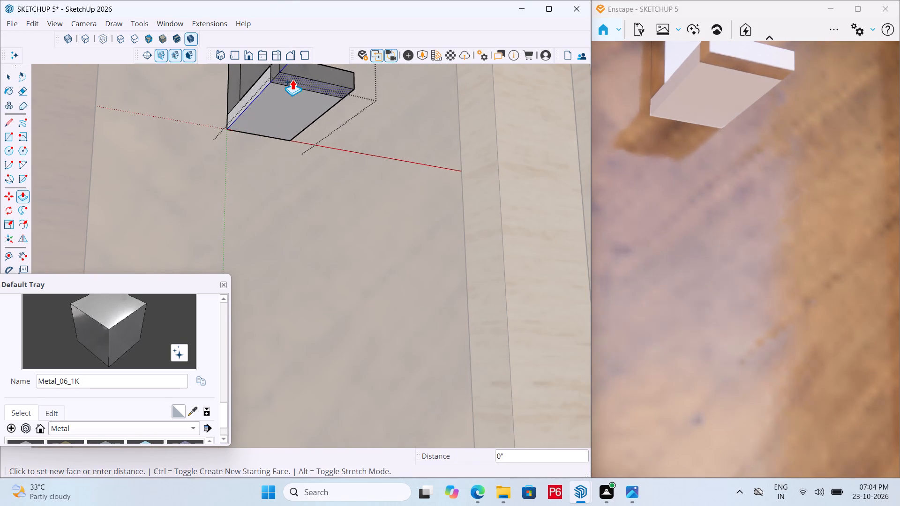
scroll(305, 236, down, 13)
middle_drag(300, 240, 292, 356)
scroll(300, 241, down, 1)
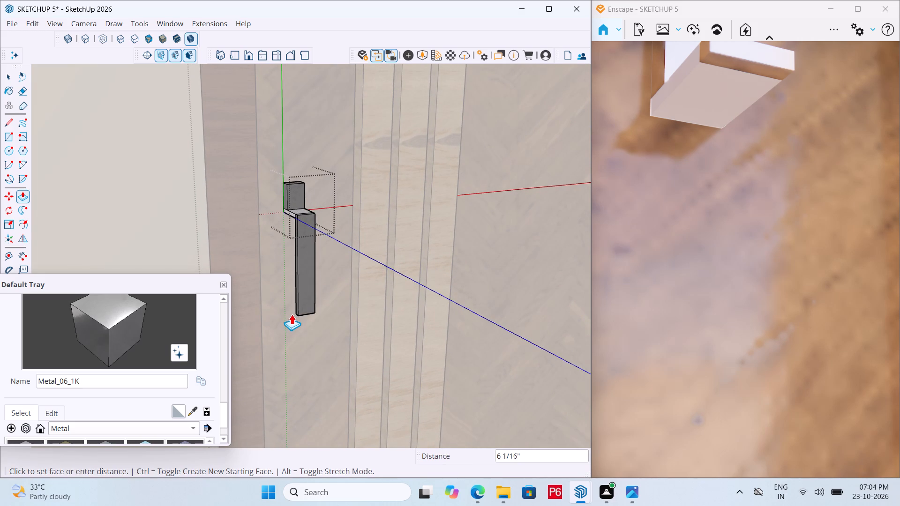
click(292, 320)
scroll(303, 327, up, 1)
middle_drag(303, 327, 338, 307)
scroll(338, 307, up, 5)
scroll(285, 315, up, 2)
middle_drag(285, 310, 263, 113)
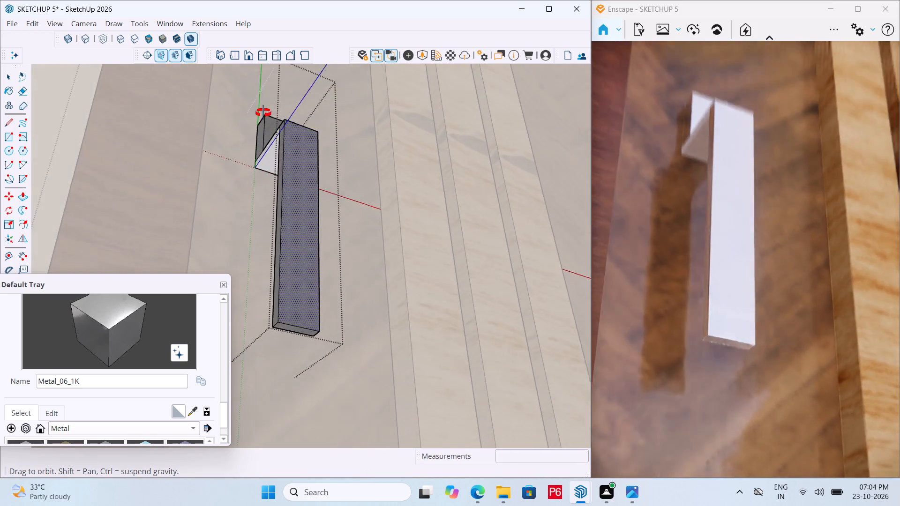
Split off a segment about 3/16" long at the handle bar's free end by push/pulling its end face as a new starting face.
middle_drag(263, 113, 263, 83)
scroll(283, 306, up, 4)
click(296, 335)
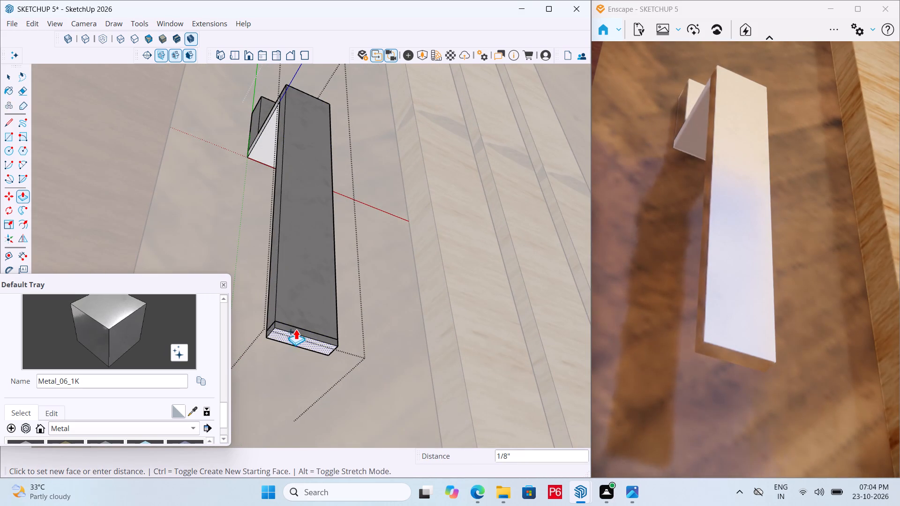
click(296, 325)
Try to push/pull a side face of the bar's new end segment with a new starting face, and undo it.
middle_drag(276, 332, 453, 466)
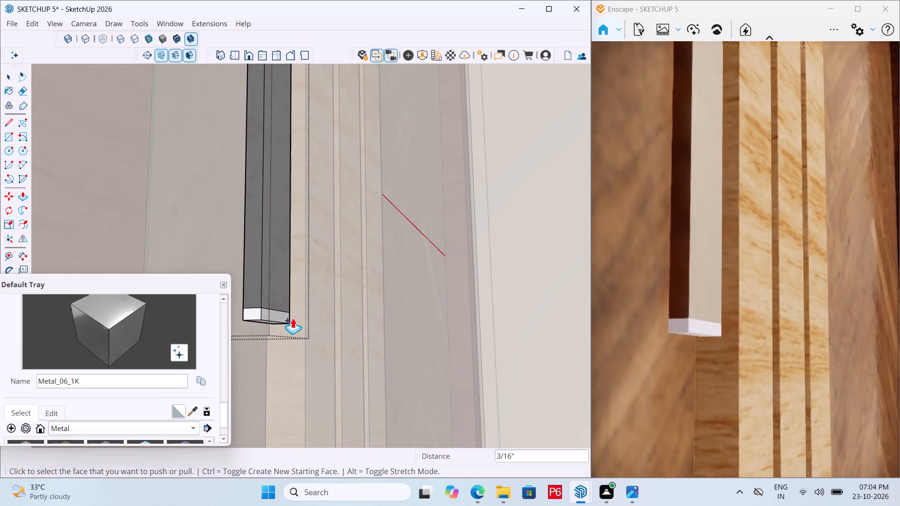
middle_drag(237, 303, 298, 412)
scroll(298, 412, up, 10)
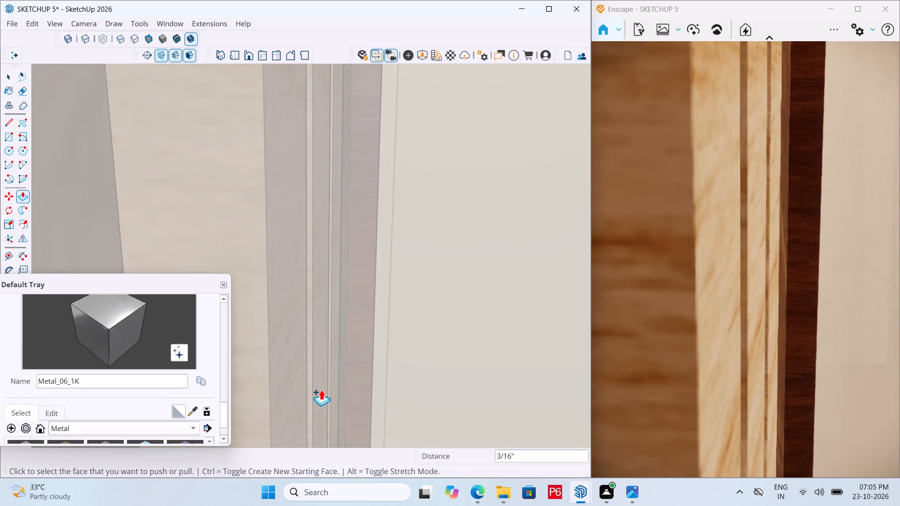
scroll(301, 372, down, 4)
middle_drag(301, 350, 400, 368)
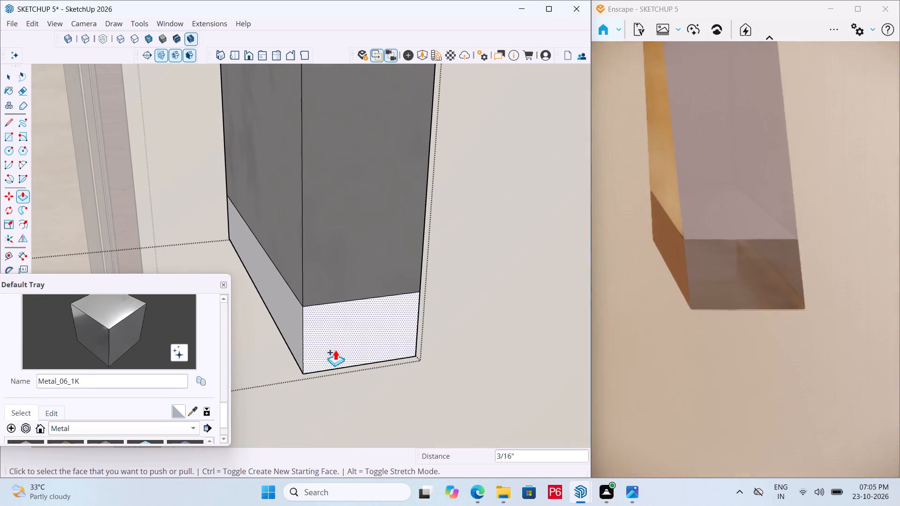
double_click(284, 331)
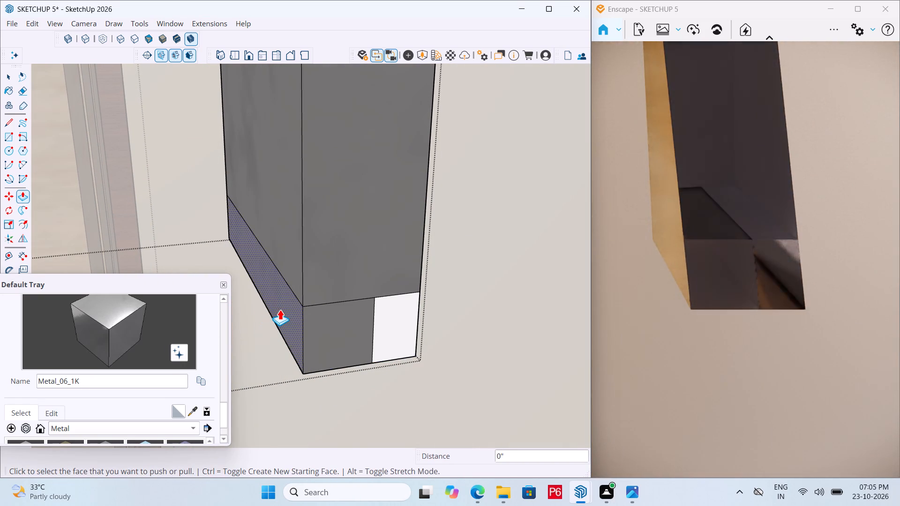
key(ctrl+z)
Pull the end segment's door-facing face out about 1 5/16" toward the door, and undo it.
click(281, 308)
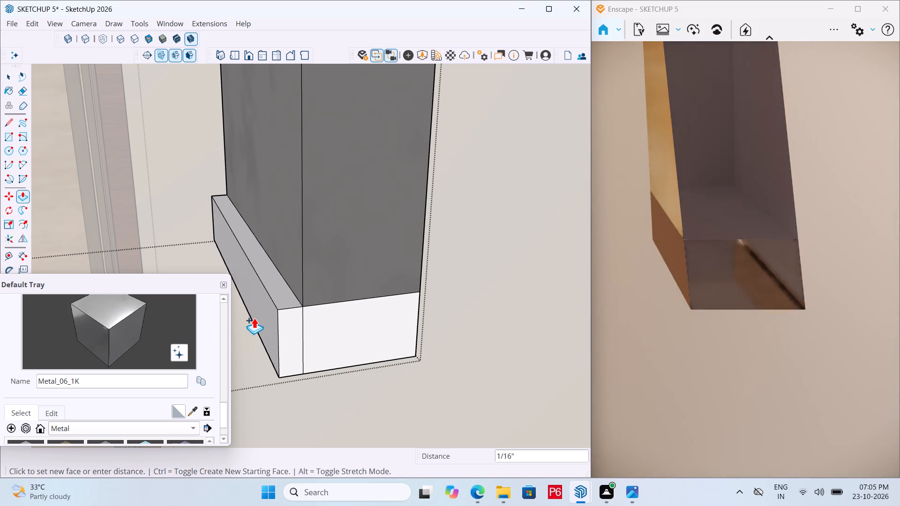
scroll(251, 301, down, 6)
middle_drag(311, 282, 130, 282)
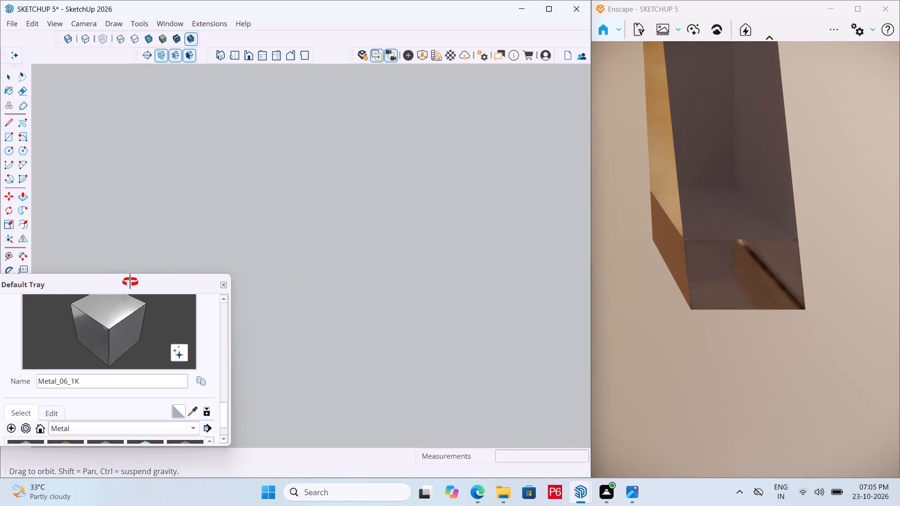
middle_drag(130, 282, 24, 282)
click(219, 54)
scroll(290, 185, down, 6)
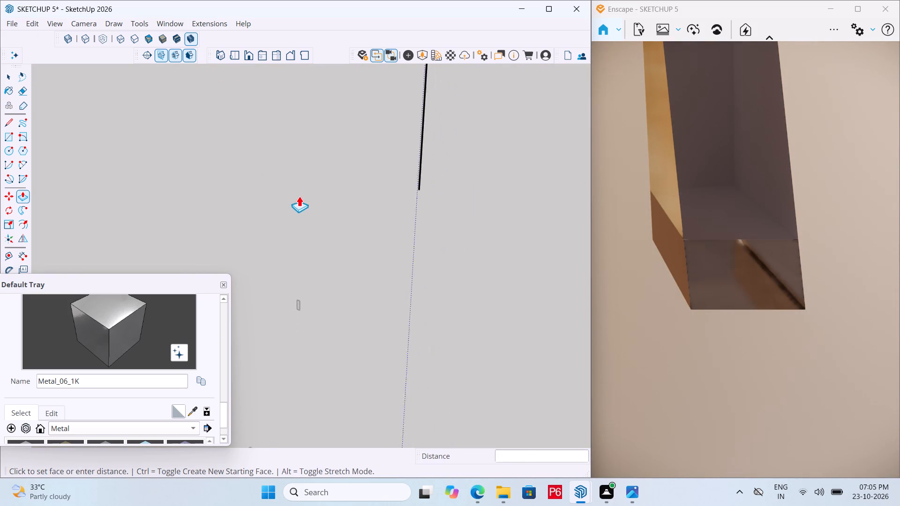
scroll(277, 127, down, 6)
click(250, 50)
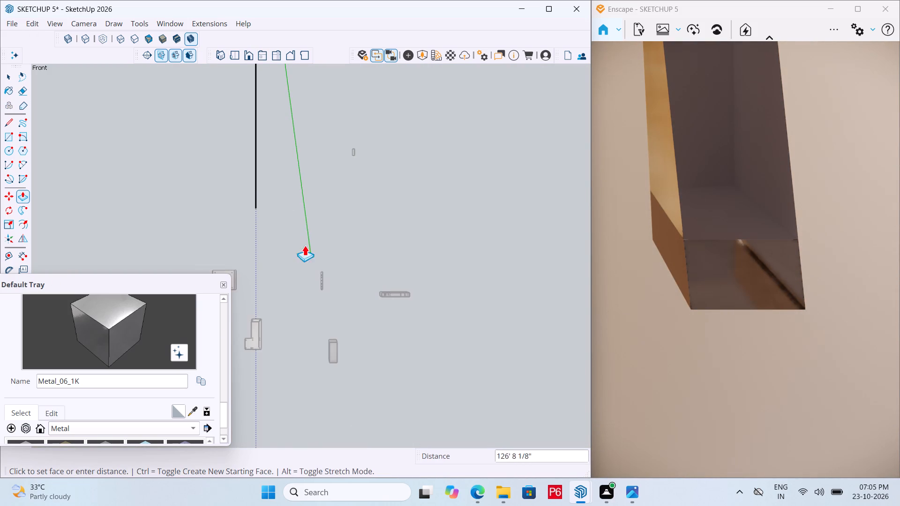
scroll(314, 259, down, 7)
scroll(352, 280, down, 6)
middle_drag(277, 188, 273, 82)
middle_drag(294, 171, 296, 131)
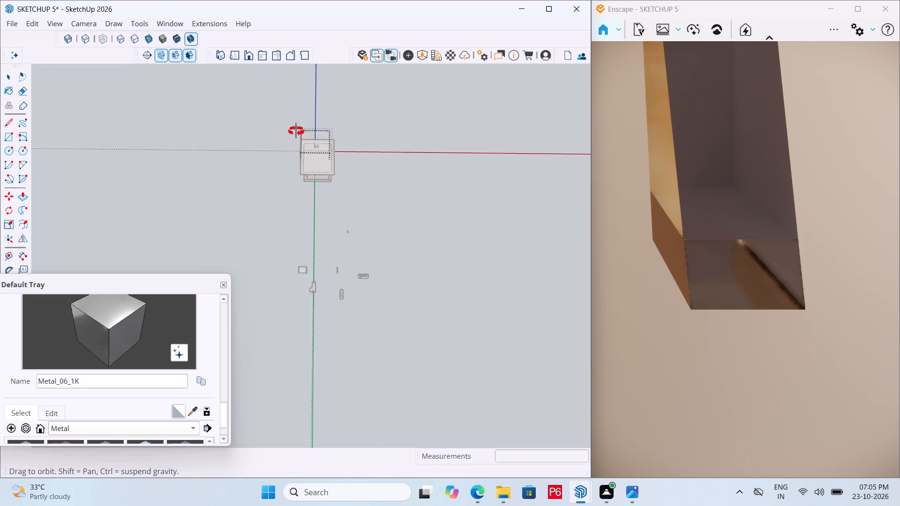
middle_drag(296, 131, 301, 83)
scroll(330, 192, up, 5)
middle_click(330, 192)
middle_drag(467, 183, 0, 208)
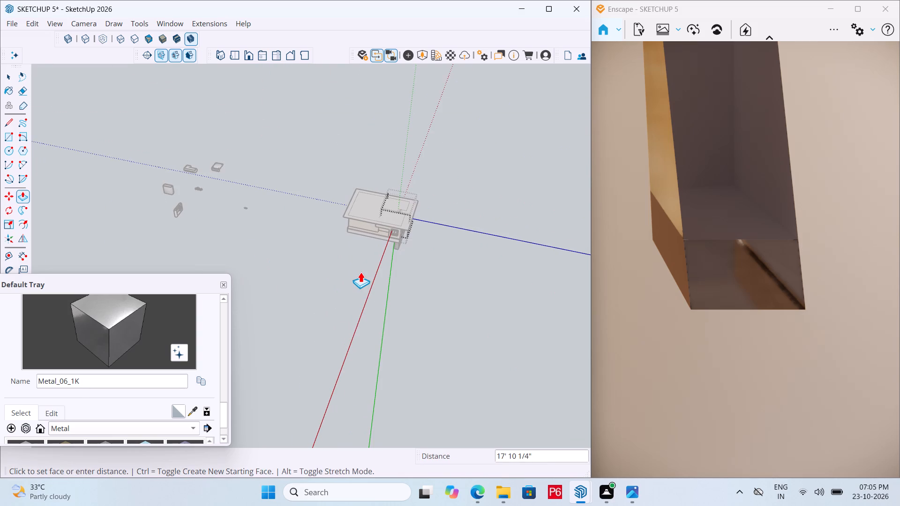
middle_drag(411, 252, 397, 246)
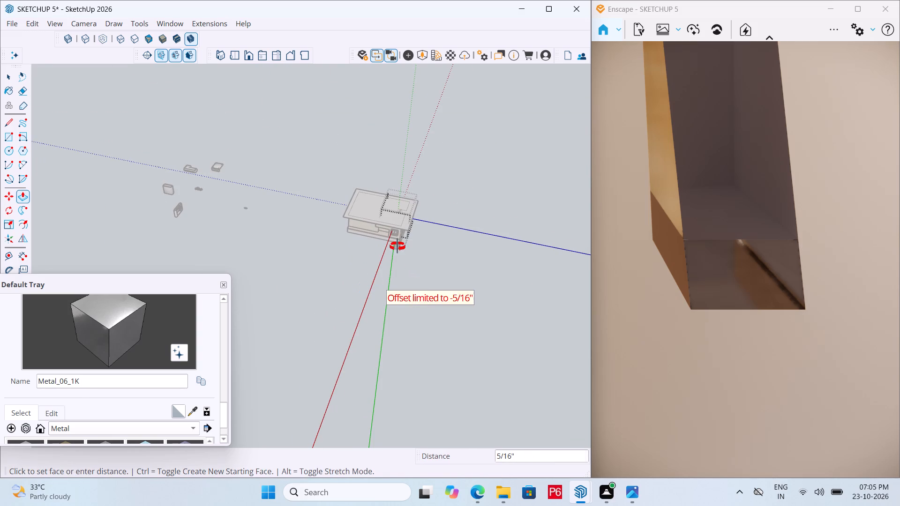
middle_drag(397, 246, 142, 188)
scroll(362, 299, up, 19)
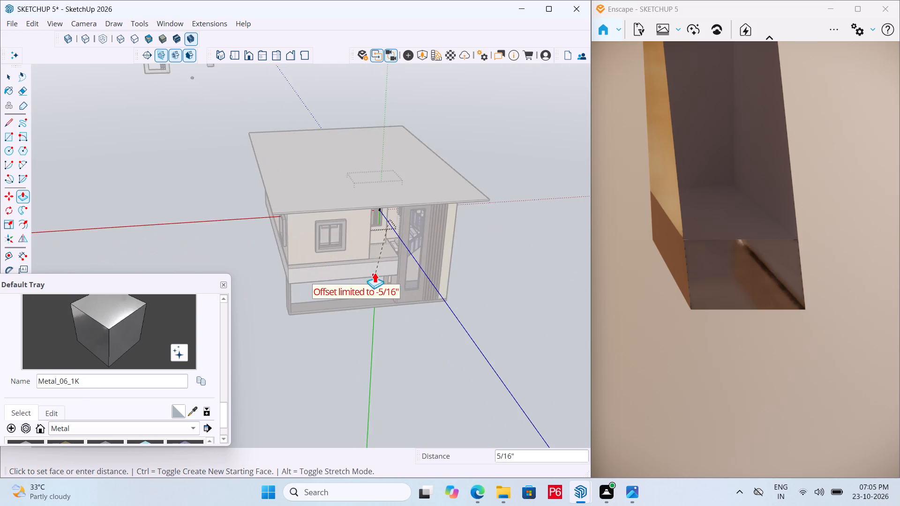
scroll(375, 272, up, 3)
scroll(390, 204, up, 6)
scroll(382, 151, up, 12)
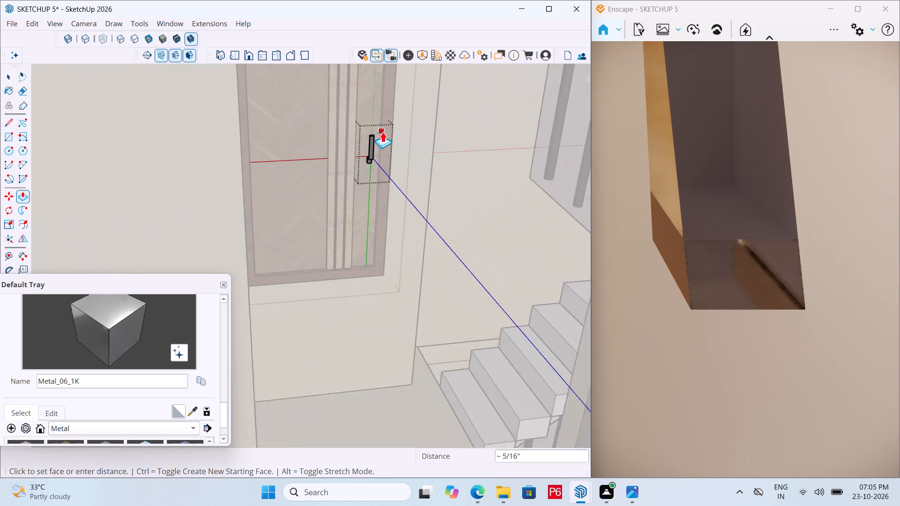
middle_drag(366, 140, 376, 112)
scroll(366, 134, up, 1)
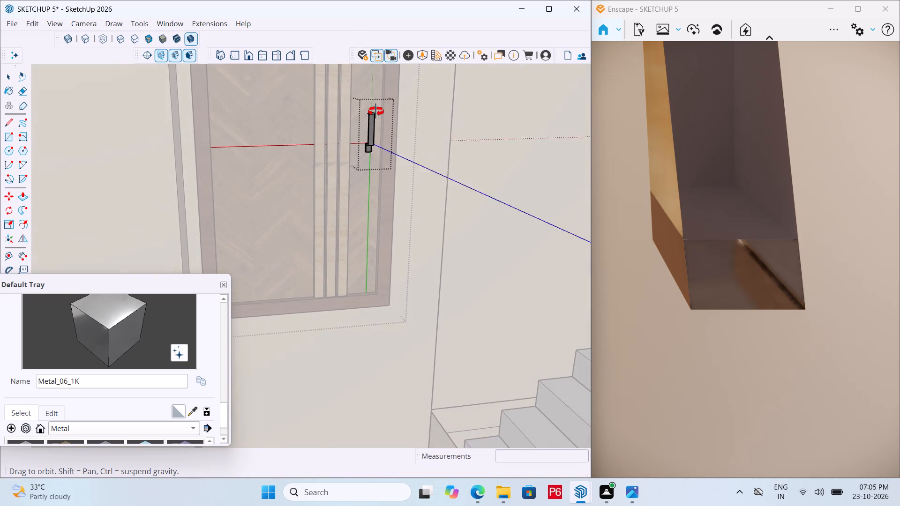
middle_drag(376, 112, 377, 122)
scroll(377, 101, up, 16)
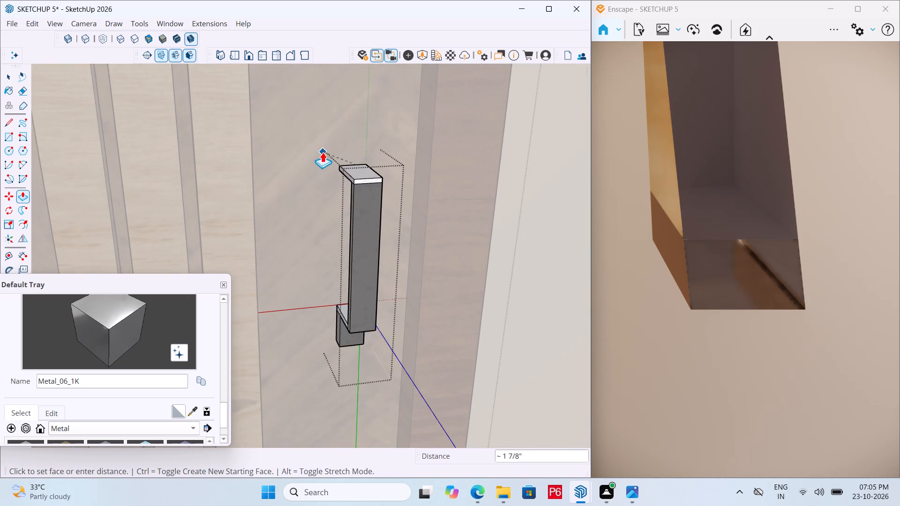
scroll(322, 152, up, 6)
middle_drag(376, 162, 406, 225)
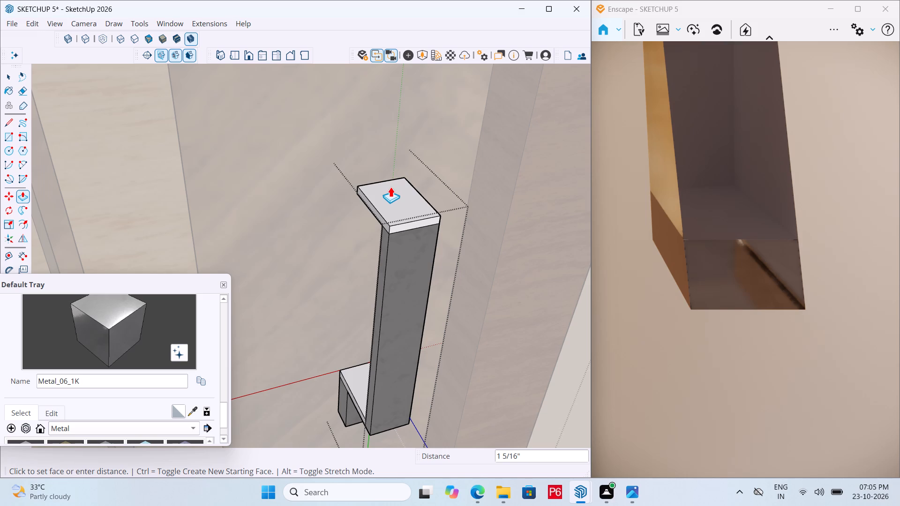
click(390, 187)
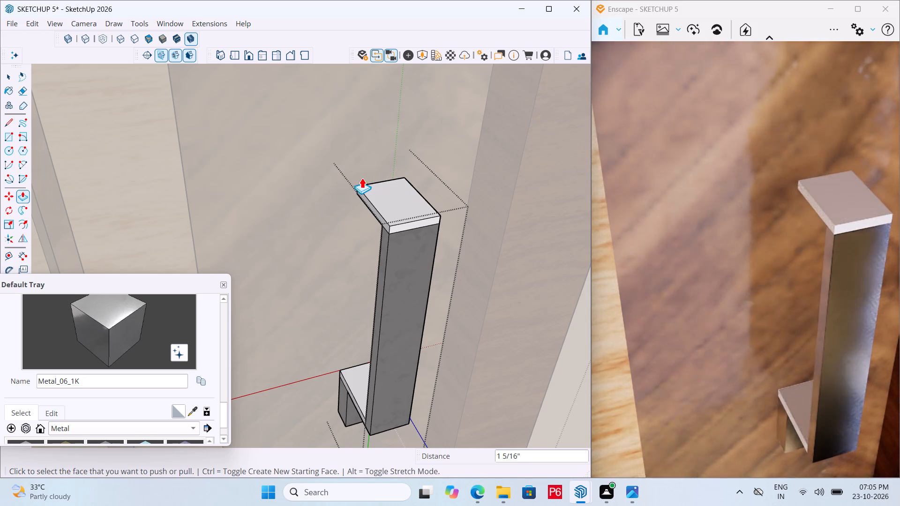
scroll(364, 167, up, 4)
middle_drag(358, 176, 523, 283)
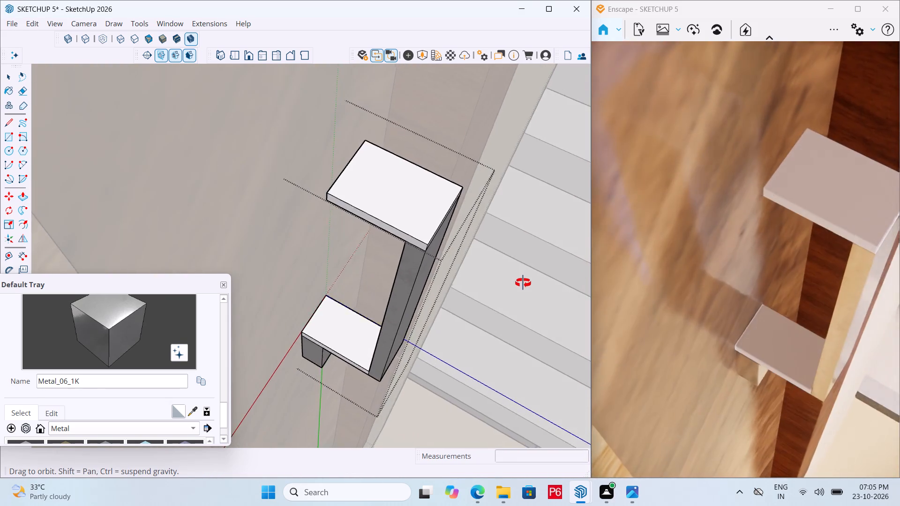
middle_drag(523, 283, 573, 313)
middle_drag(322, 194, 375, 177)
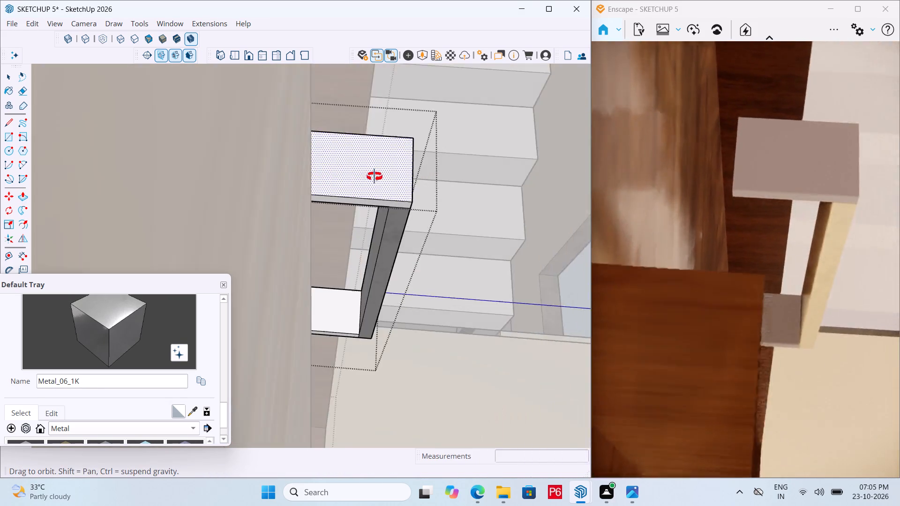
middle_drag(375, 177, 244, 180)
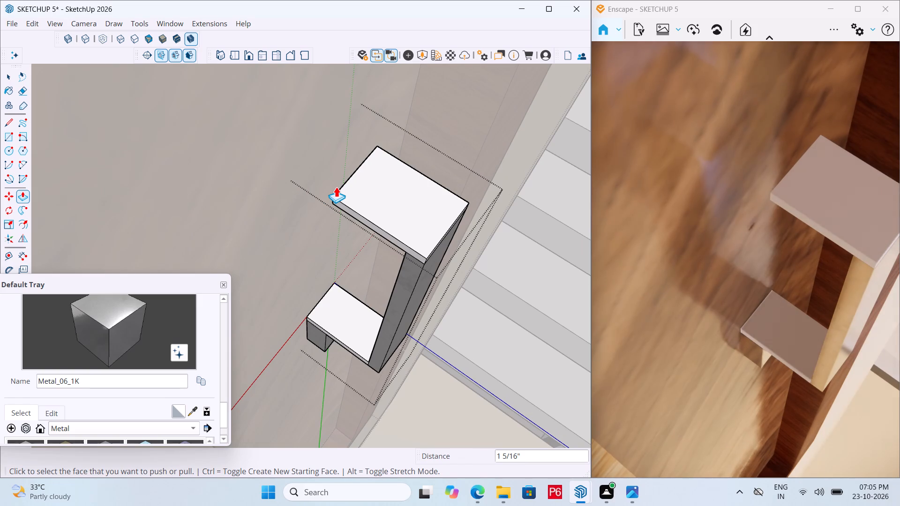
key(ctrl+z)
Pull the end segment's door-facing face about 1 7/8" to the door to form the handle's second arm.
middle_drag(395, 231, 401, 283)
scroll(475, 325, up, 2)
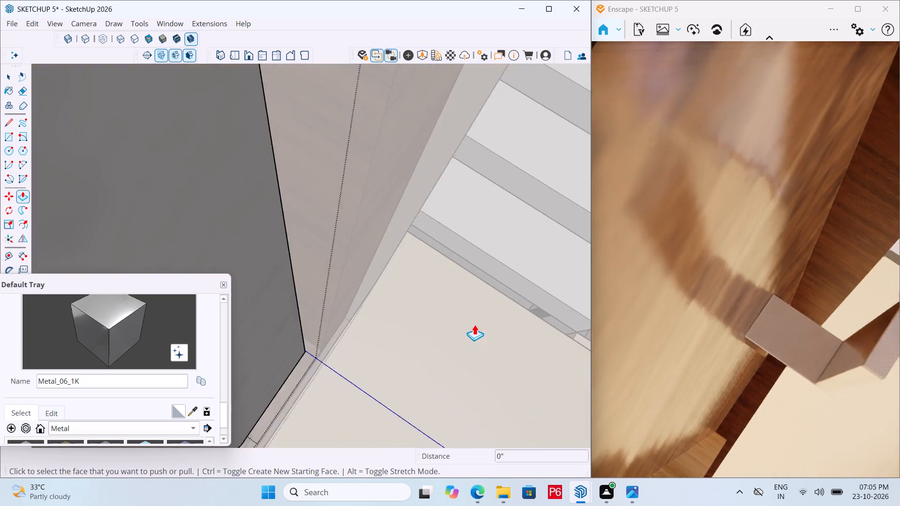
scroll(474, 324, up, 4)
scroll(459, 272, down, 7)
middle_drag(429, 181, 361, 188)
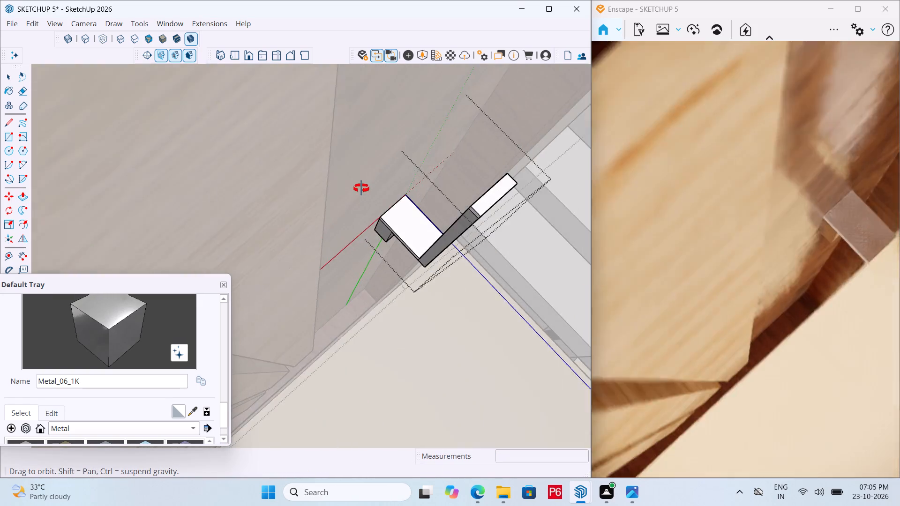
middle_drag(361, 188, 353, 194)
scroll(455, 202, up, 5)
scroll(528, 249, up, 2)
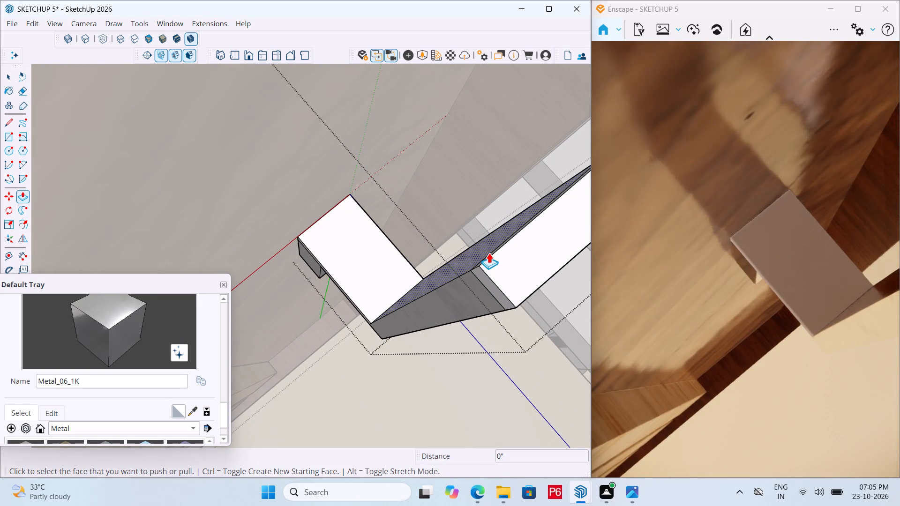
scroll(491, 252, up, 5)
middle_drag(489, 266, 499, 287)
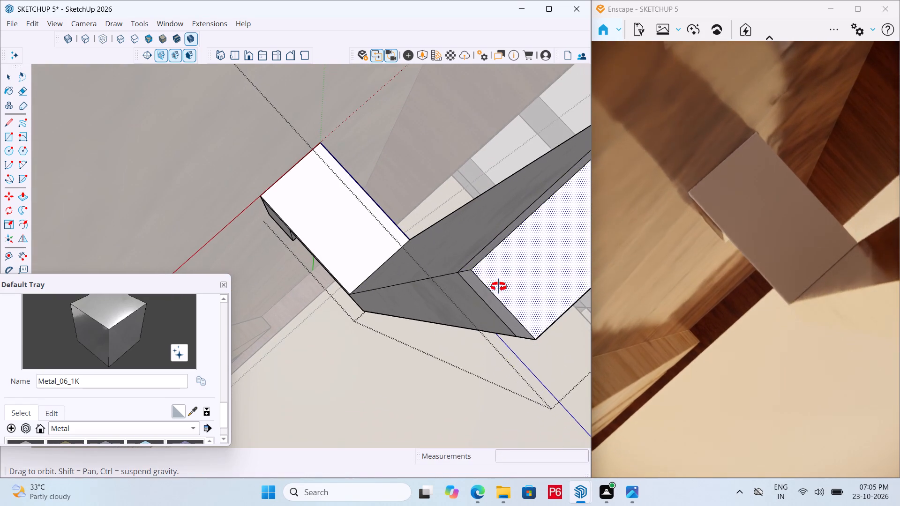
middle_drag(499, 287, 499, 285)
click(492, 244)
scroll(352, 156, down, 2)
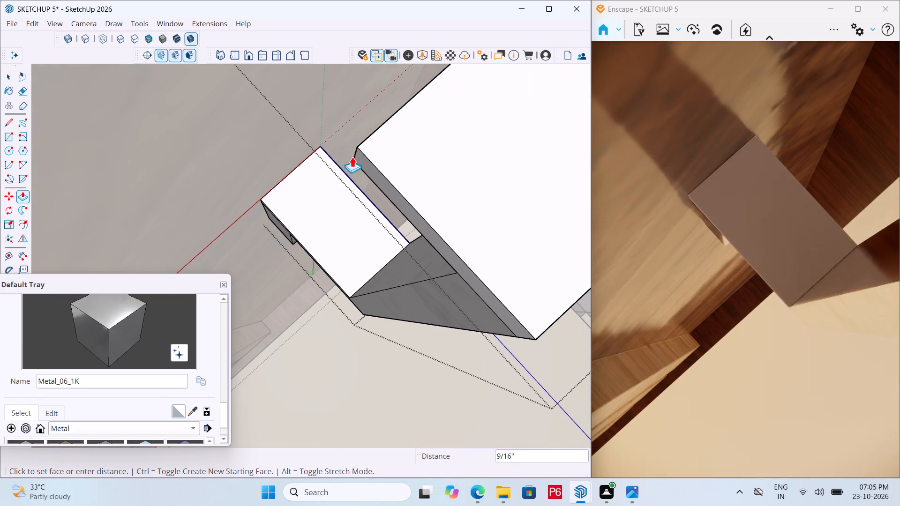
scroll(352, 156, down, 4)
middle_drag(348, 160, 322, 104)
scroll(350, 184, down, 9)
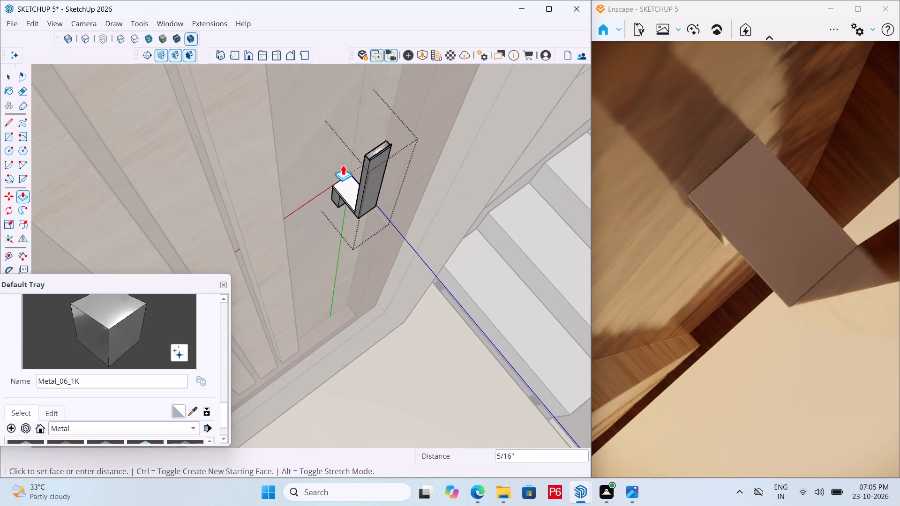
click(338, 101)
Draw a rectangle across the full width of the second arm's outer face, along its edge at the door.
scroll(342, 102, up, 6)
scroll(389, 117, up, 3)
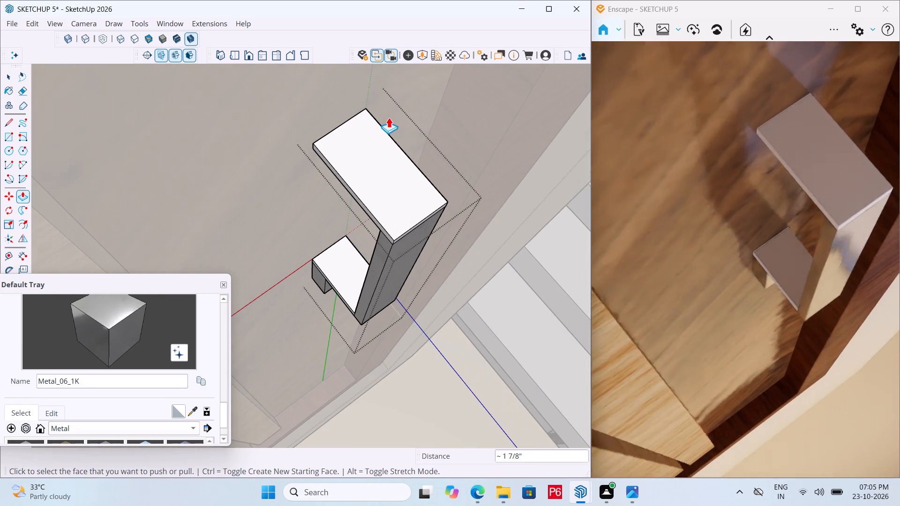
key(r)
click(318, 144)
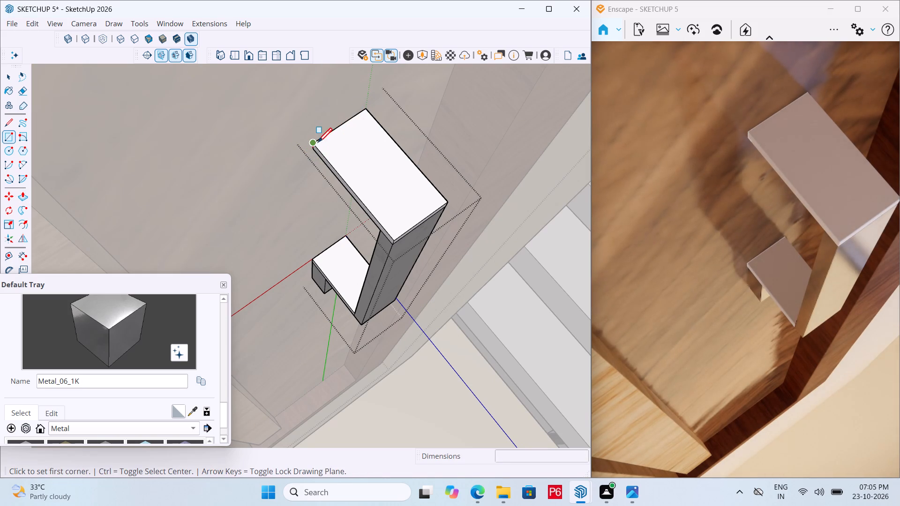
click(383, 127)
Pull the rectangle's face up about 1 9/16" to form the handle's second mounting plate against the door.
key(space)
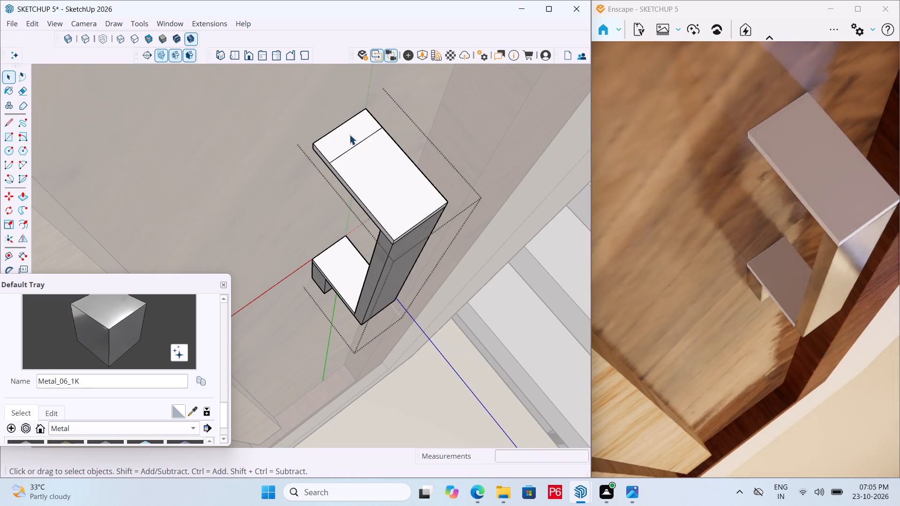
key(p)
click(349, 134)
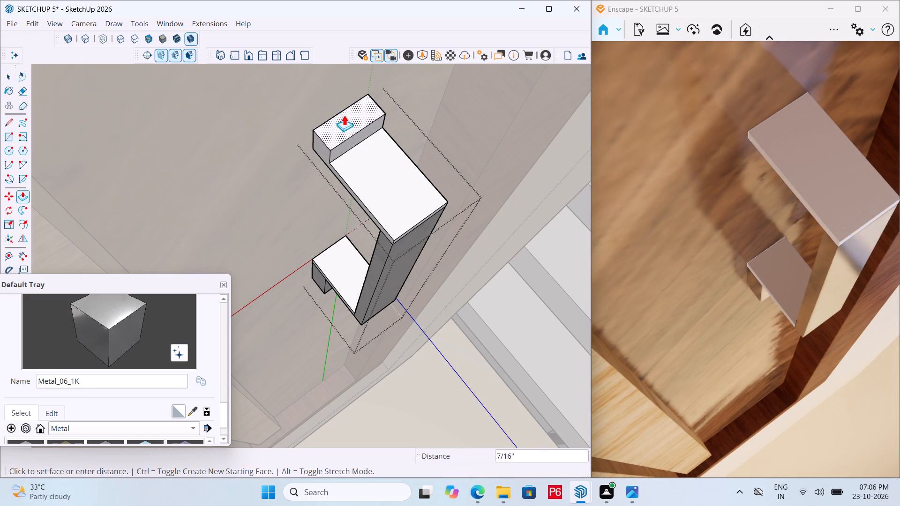
scroll(306, 109, down, 6)
middle_drag(329, 196, 271, 58)
scroll(348, 226, down, 5)
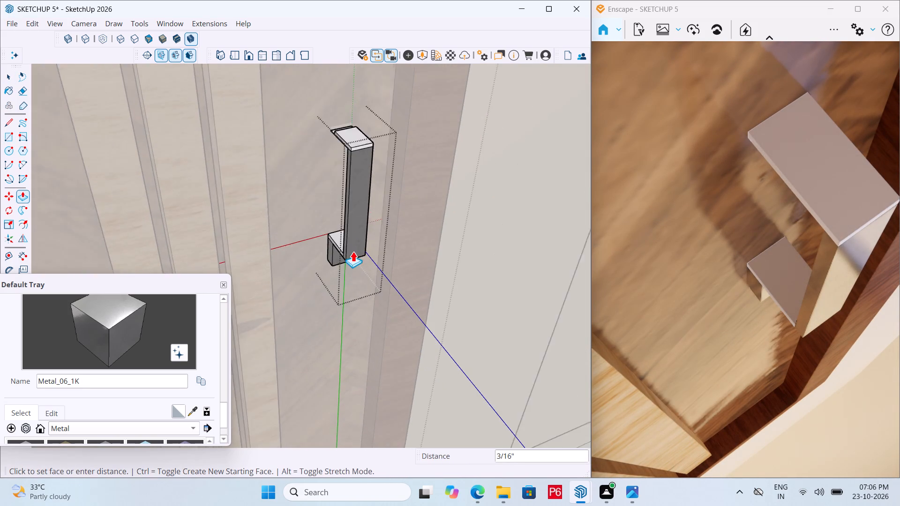
scroll(349, 234, down, 5)
click(346, 163)
Save the model.
scroll(316, 154, down, 3)
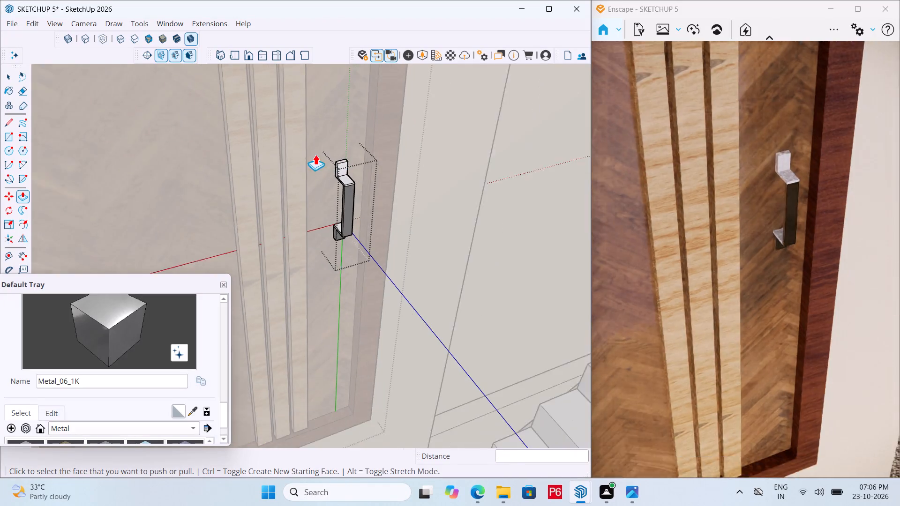
scroll(315, 154, down, 17)
double_click(250, 53)
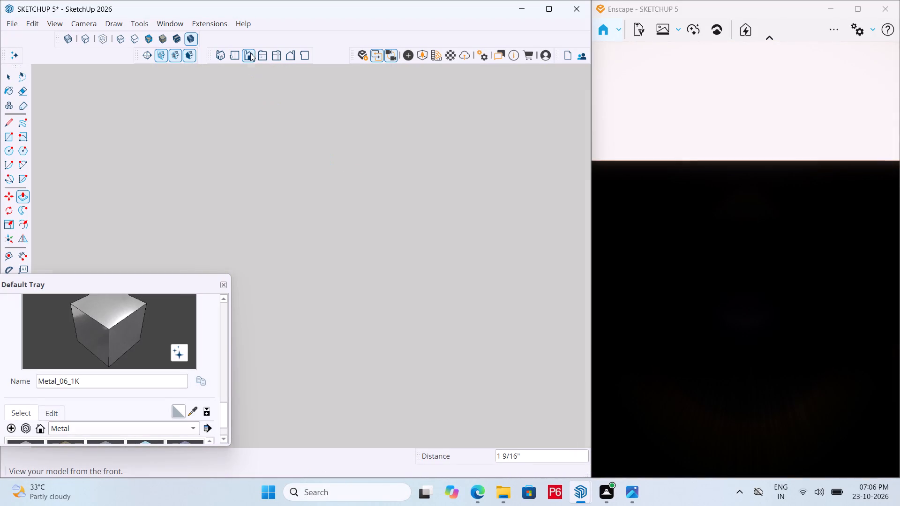
key(ctrl+s)
key(ctrl+s)
key(ctrl+s)
key(ctrl+s)
key(ctrl+s)
key(ctrl+s)
key(ctrl+s)
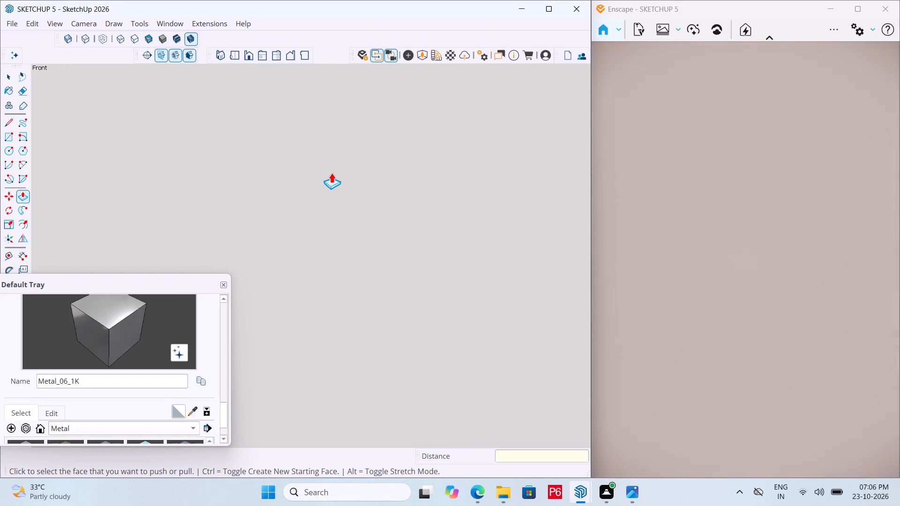
Save the model.
key(ctrl+s)
key(ctrl+s)
Leave the door handle's nested group editing and return to the whole house model.
scroll(356, 219, down, 12)
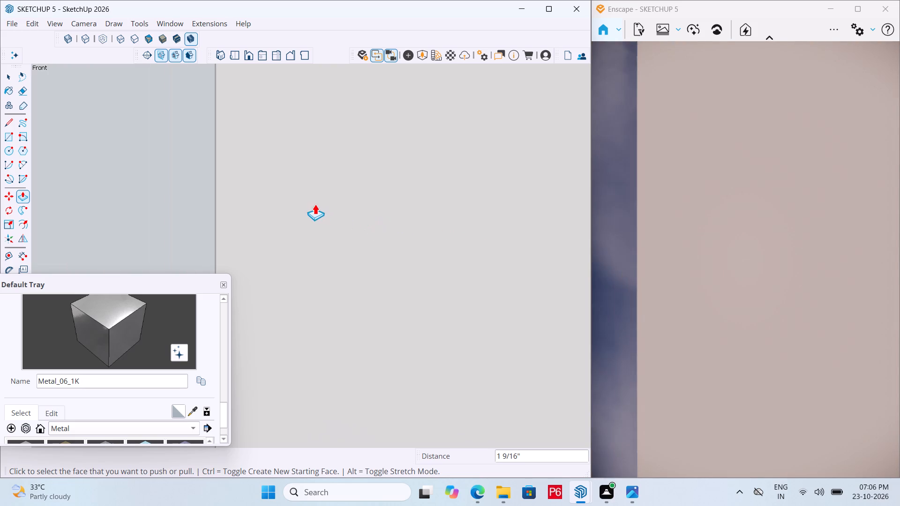
scroll(344, 205, down, 7)
scroll(452, 193, down, 14)
middle_drag(421, 247, 413, 250)
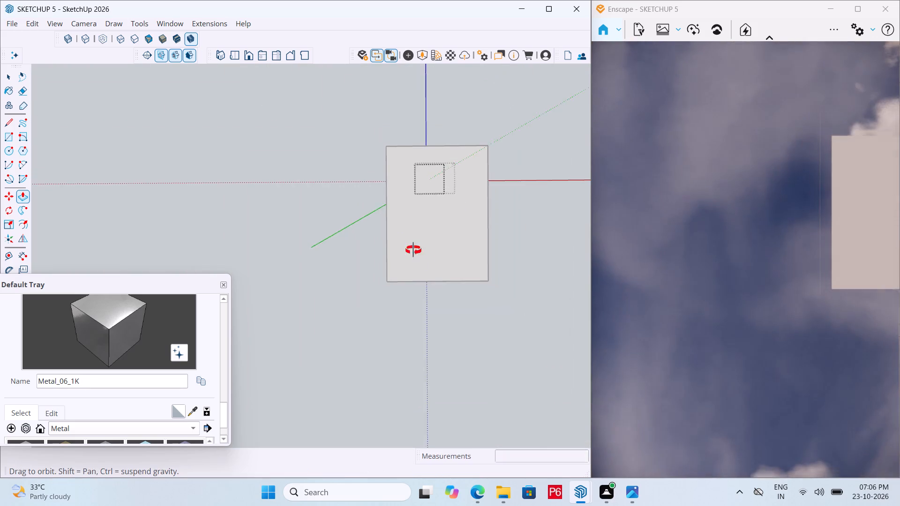
middle_drag(413, 250, 350, 504)
scroll(298, 432, down, 1)
middle_drag(435, 201, 459, 396)
scroll(432, 239, up, 6)
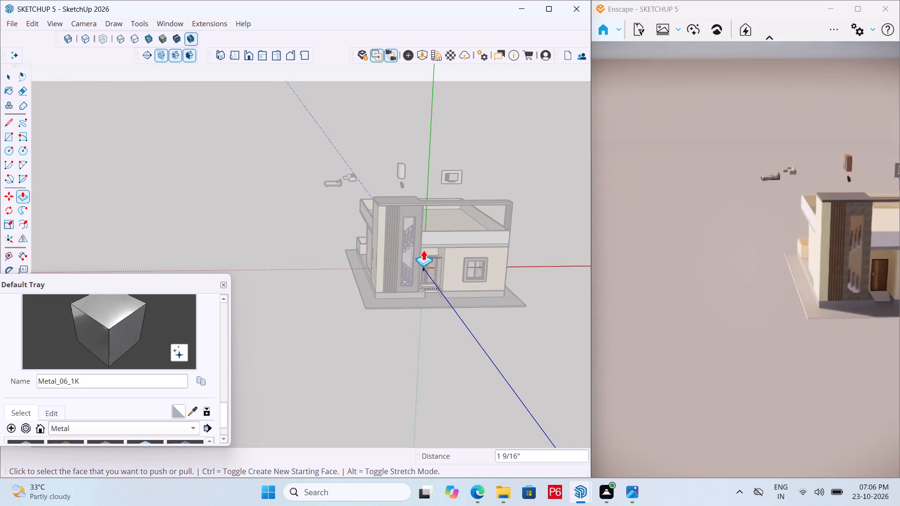
middle_drag(417, 260, 271, 219)
click(483, 349)
key(space)
drag(394, 350, 390, 347)
drag(390, 347, 388, 335)
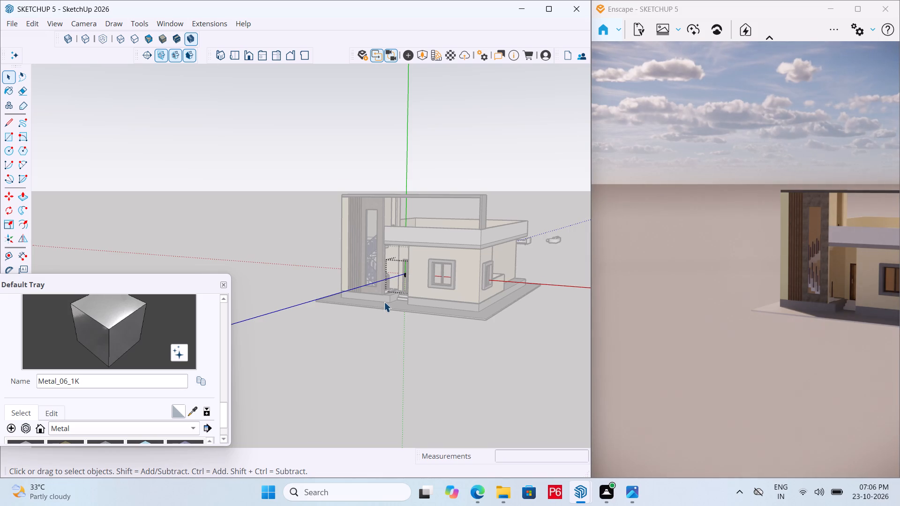
scroll(384, 302, up, 1)
triple_click(383, 387)
drag(383, 383, 383, 377)
drag(383, 377, 378, 361)
click(375, 357)
click(370, 344)
click(366, 335)
Examine the entrance door with its new handle and the front facade around it.
scroll(392, 290, up, 5)
scroll(450, 251, up, 6)
middle_drag(442, 265, 554, 308)
scroll(315, 180, up, 6)
scroll(417, 274, up, 1)
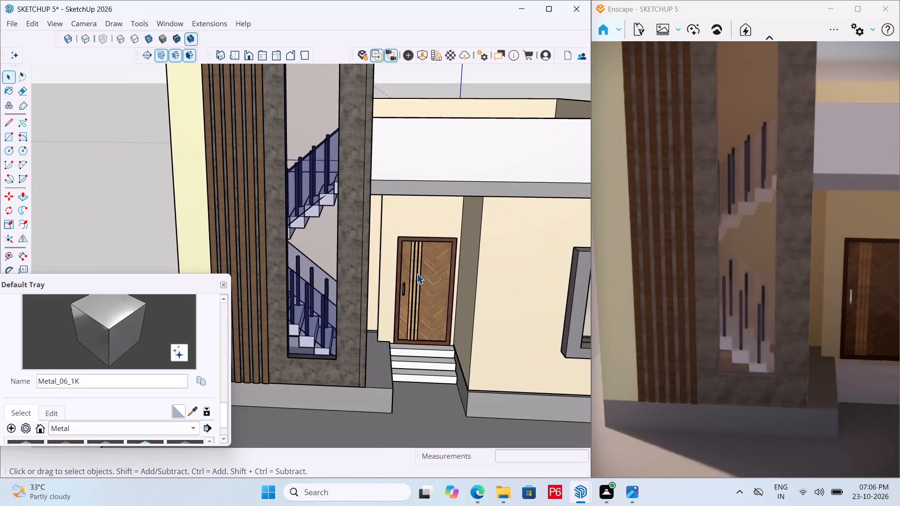
scroll(417, 274, up, 4)
scroll(292, 290, down, 12)
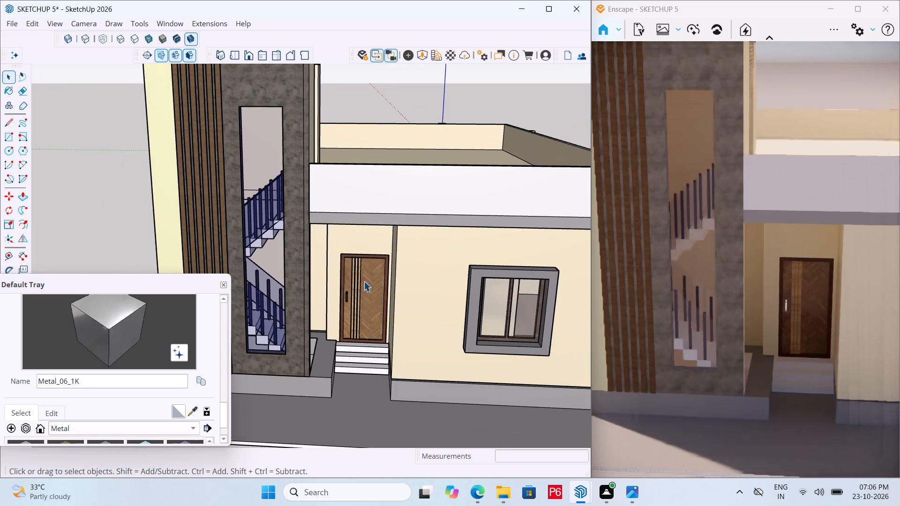
scroll(364, 281, down, 1)
middle_drag(403, 286, 323, 250)
Save the model.
key(ctrl+s)
key(ctrl+s)
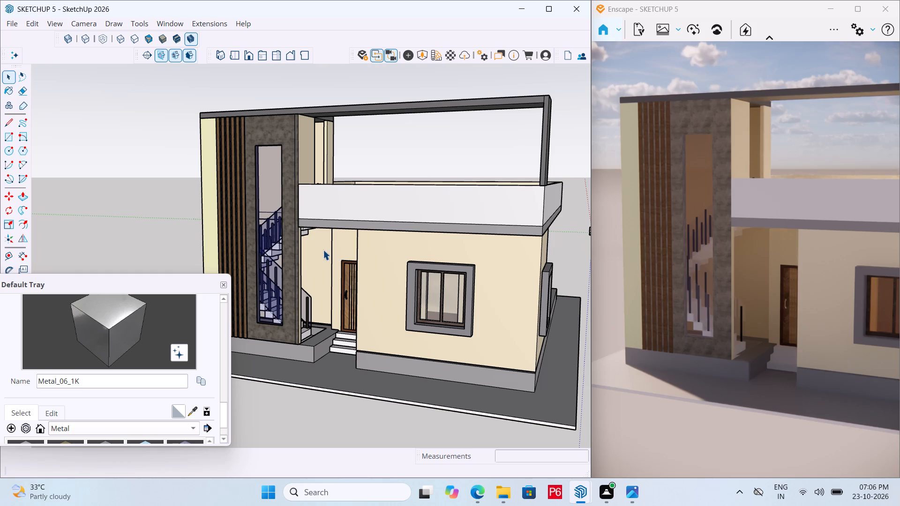
key(ctrl+s)
key(ctrl+s)
key(ctrl+s)
key(ctrl+s)
Draw a rectangle about 7' 9/16" by 3' filling the doorway opening behind the low side-balcony wall.
scroll(370, 298, down, 4)
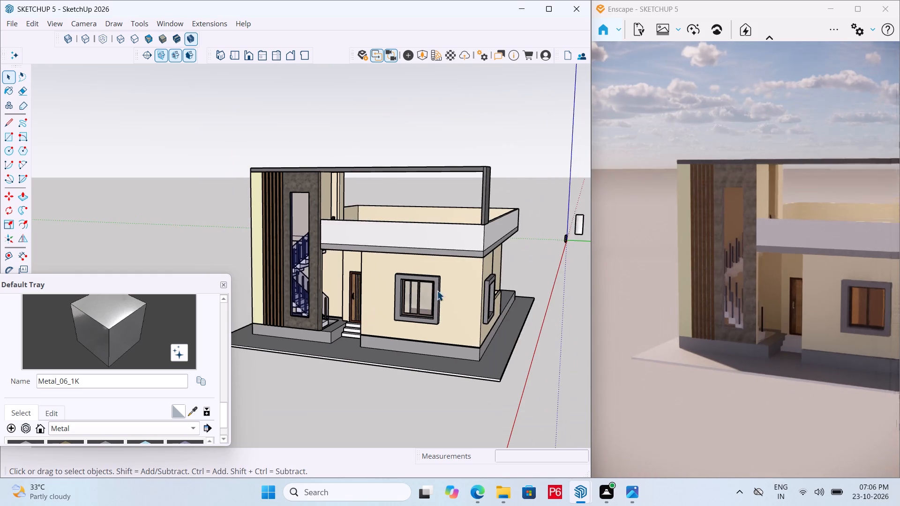
middle_click(437, 290)
middle_drag(432, 284, 93, 300)
scroll(492, 242, down, 4)
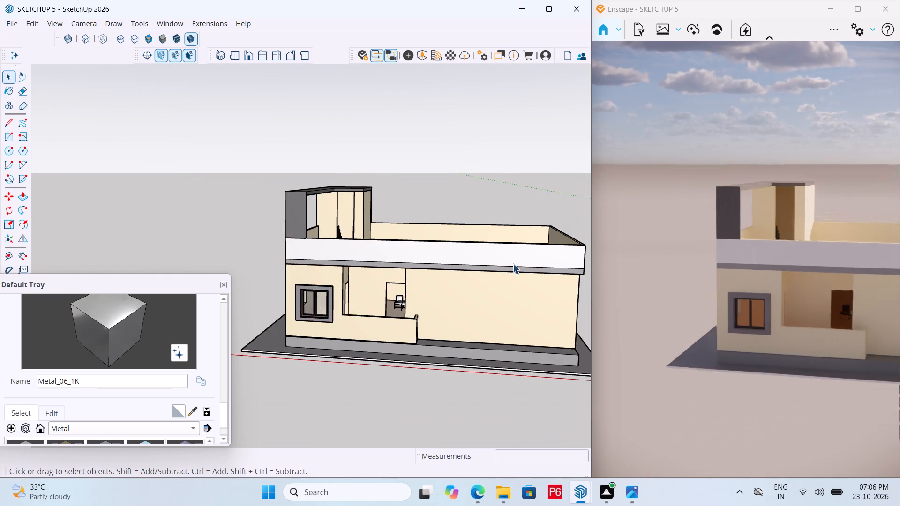
scroll(406, 266, down, 1)
middle_drag(406, 266, 444, 299)
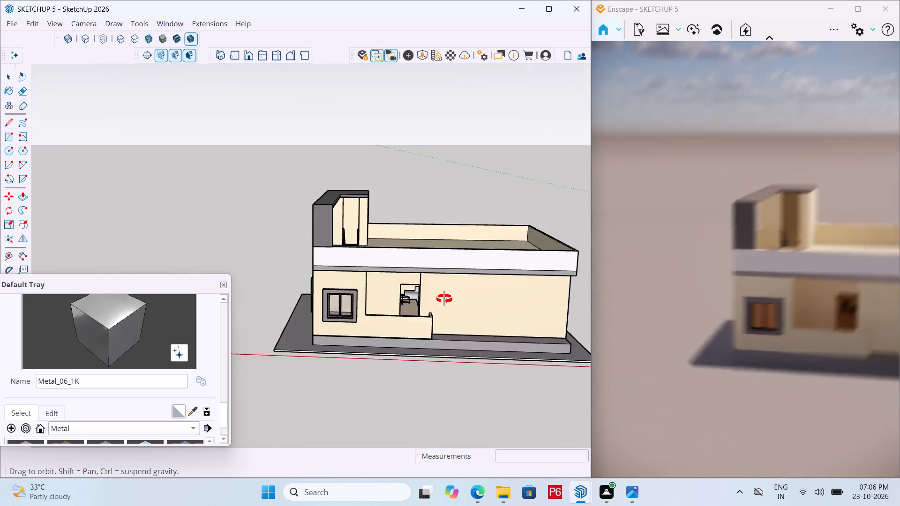
middle_drag(444, 299, 474, 298)
scroll(432, 300, up, 8)
middle_drag(429, 310, 488, 377)
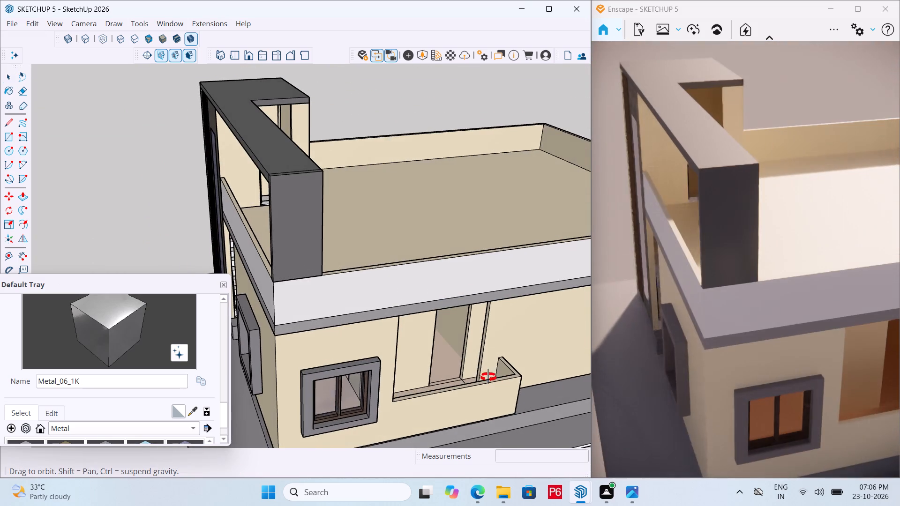
middle_drag(488, 377, 488, 374)
scroll(449, 322, up, 4)
middle_drag(438, 272, 438, 246)
key(r)
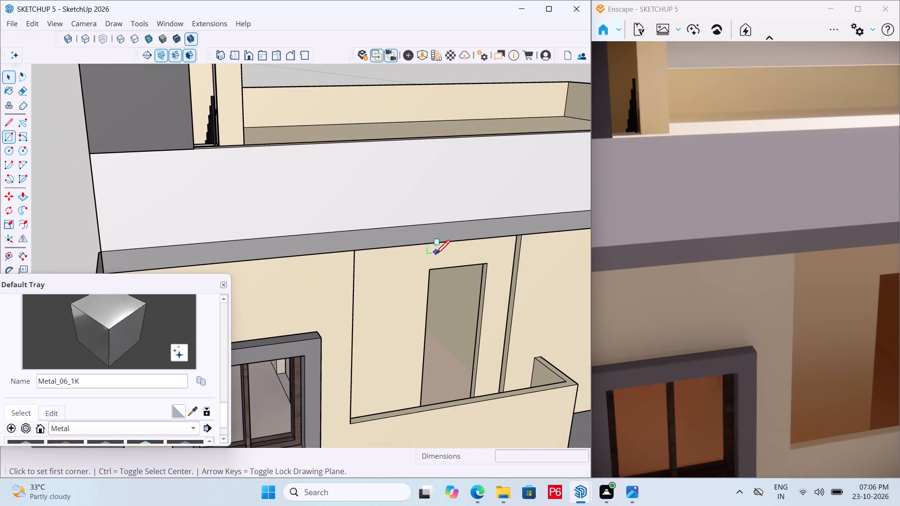
click(429, 268)
middle_drag(476, 387, 470, 375)
scroll(436, 324, down, 3)
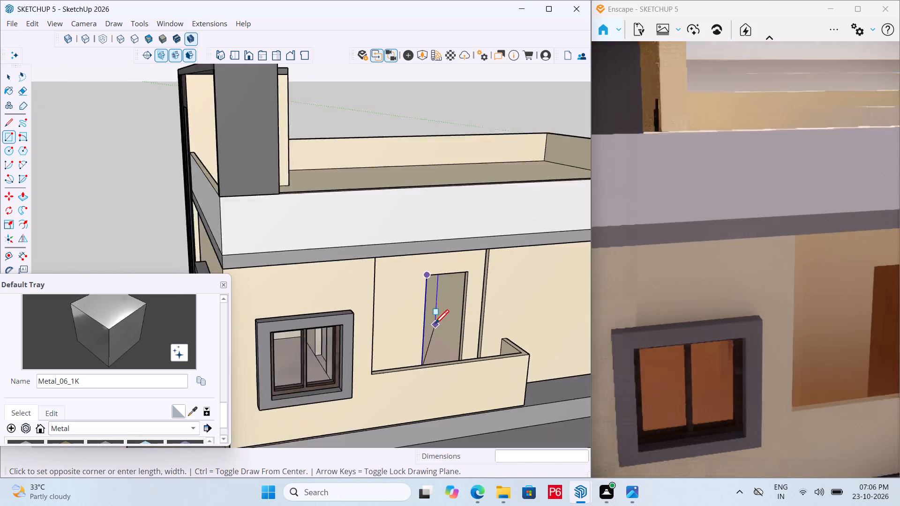
scroll(435, 326, down, 1)
middle_drag(441, 355, 472, 410)
scroll(470, 394, up, 4)
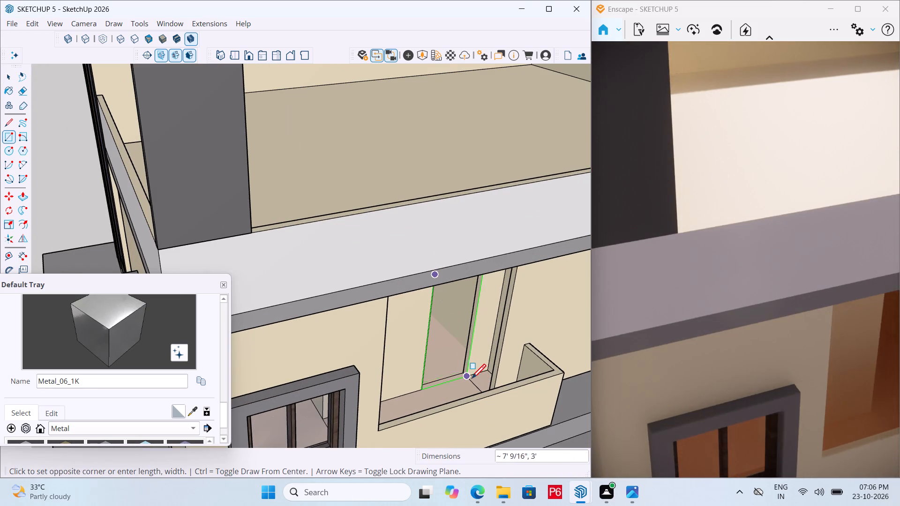
click(470, 379)
Make the new doorway rectangle a group and open it for editing.
key(space)
triple_click(449, 356)
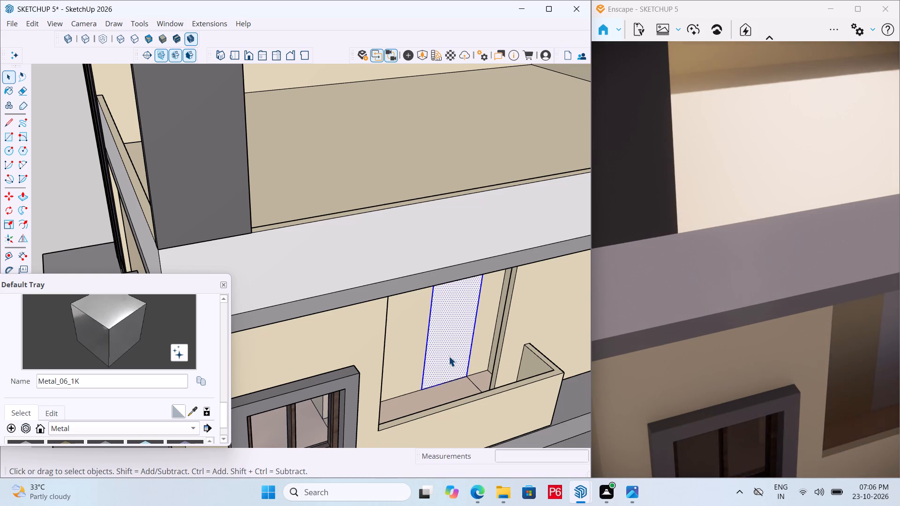
right_click(449, 356)
click(489, 261)
middle_drag(448, 295, 424, 239)
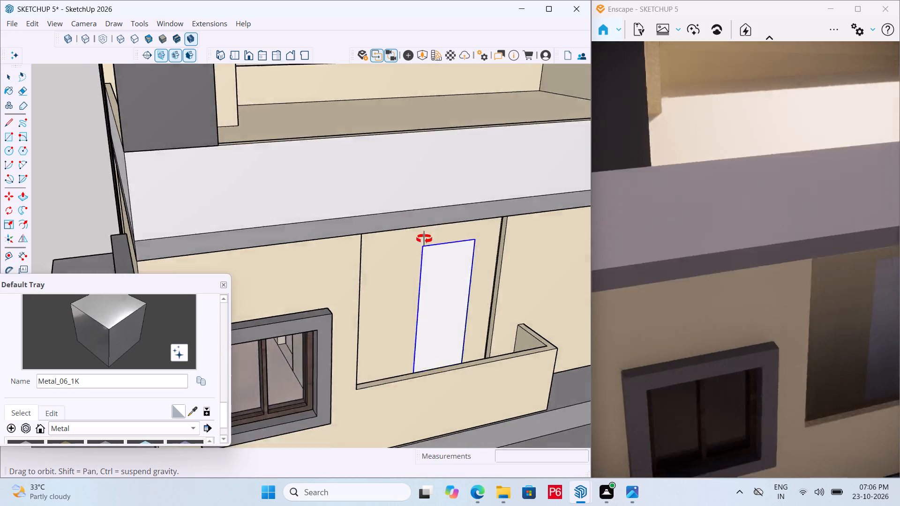
middle_drag(424, 239, 414, 254)
double_click(419, 261)
click(422, 259)
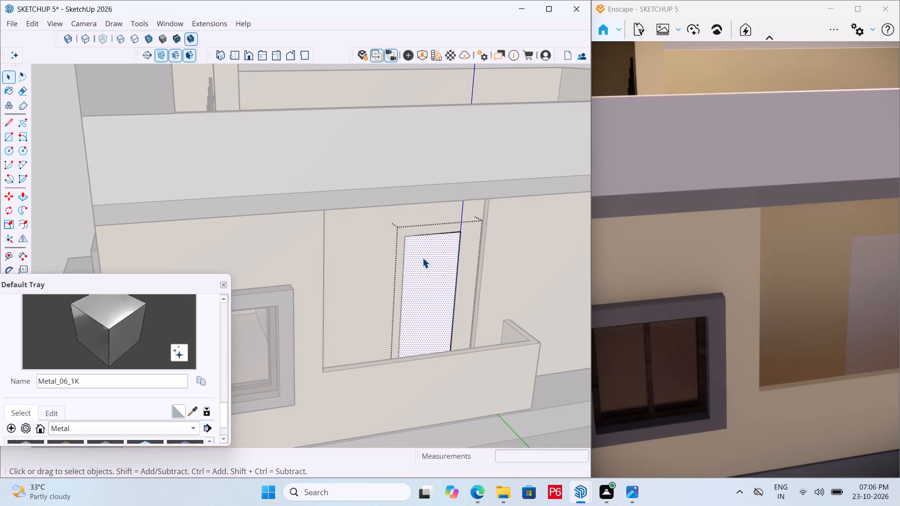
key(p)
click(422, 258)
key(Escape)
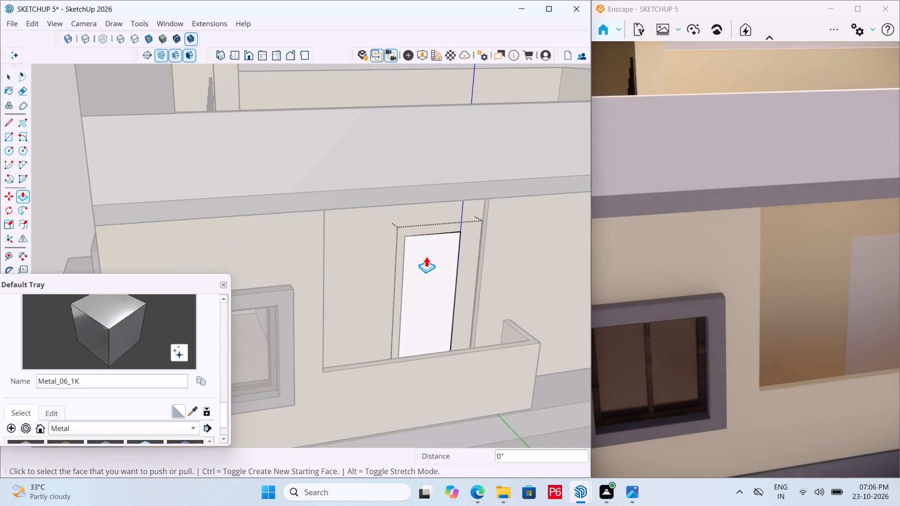
Offset the side door face's outline 3" inward to form a frame border.
middle_drag(432, 281, 442, 305)
middle_drag(449, 304, 439, 300)
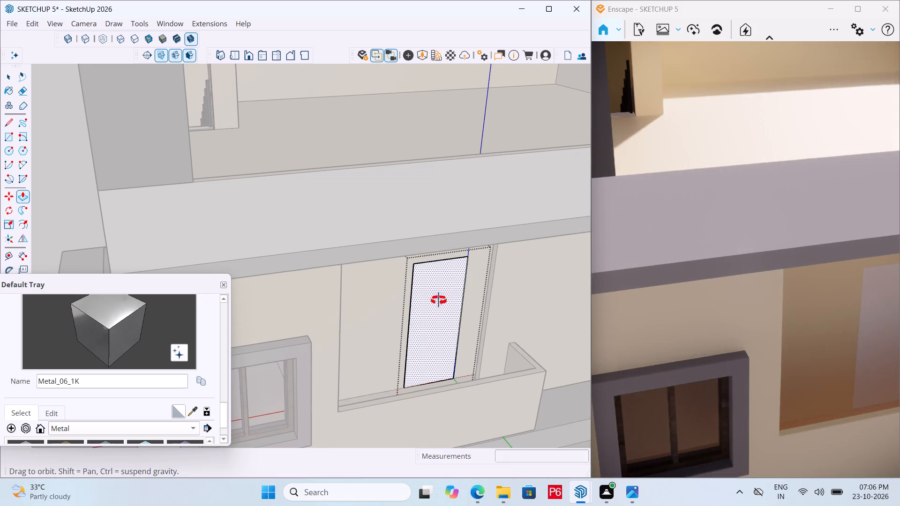
middle_drag(439, 300, 391, 284)
click(21, 222)
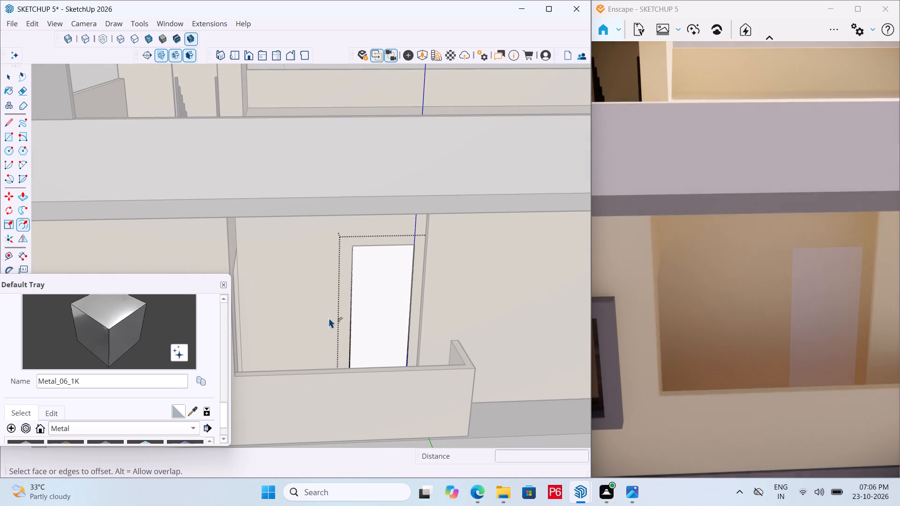
click(375, 297)
text(3")
key(Return)
Save the model.
middle_drag(359, 316, 405, 350)
middle_drag(445, 375, 437, 360)
key(ctrl+s)
key(ctrl+s)
key(ctrl+s)
key(ctrl+s)
key(ctrl+s)
Paint the side door's frame border with the wood material Wood_Veneer_15_1K.
scroll(439, 374, up, 1)
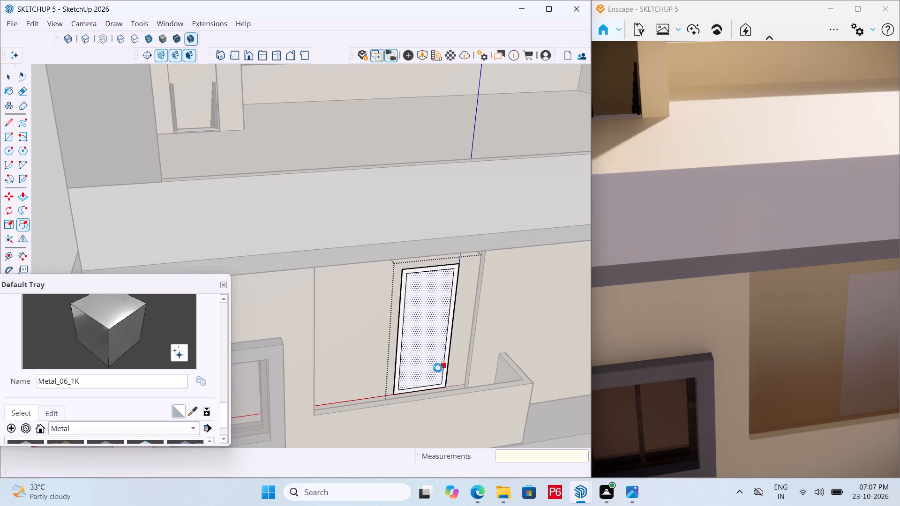
scroll(434, 361, up, 3)
scroll(403, 337, up, 1)
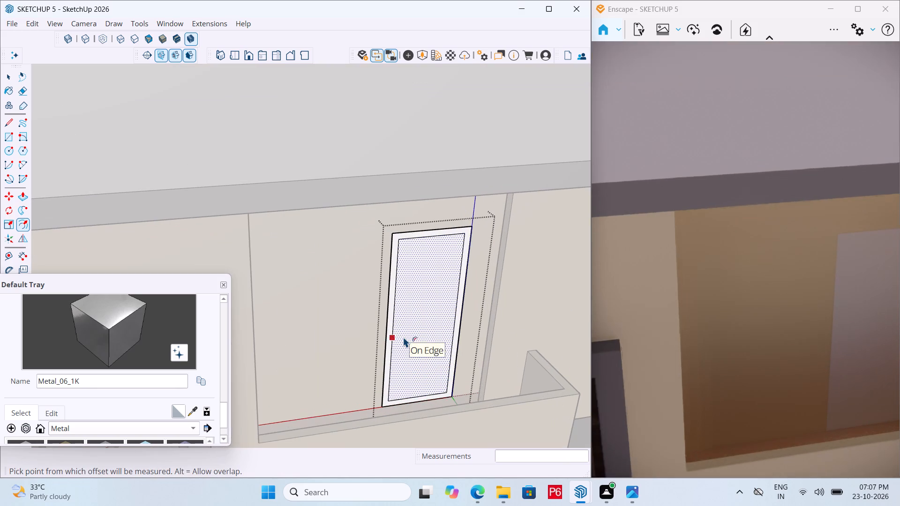
scroll(408, 342, up, 2)
scroll(182, 403, down, 2)
click(144, 399)
click(74, 473)
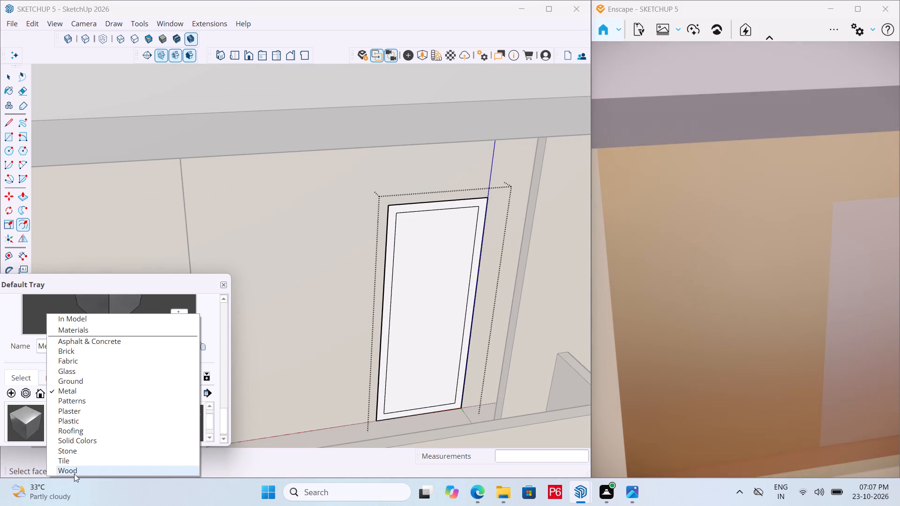
scroll(163, 424, down, 4)
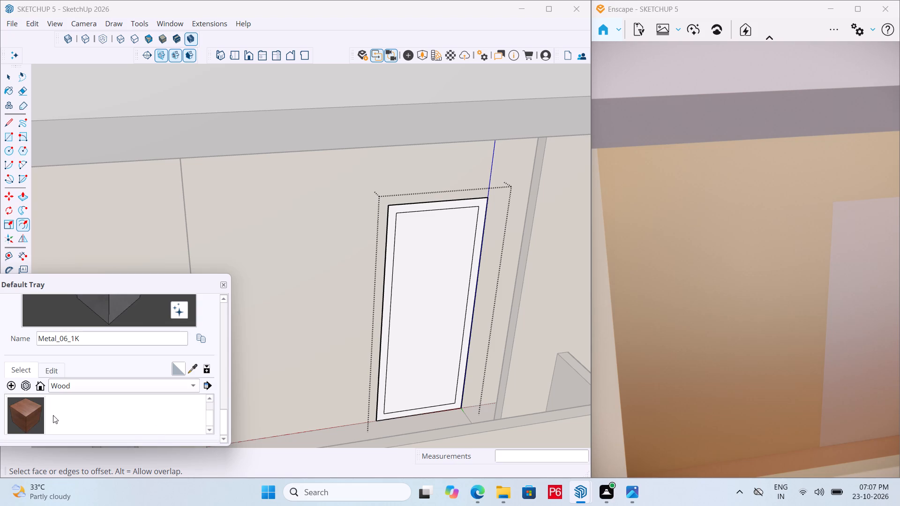
click(34, 413)
scroll(387, 328, up, 3)
click(385, 311)
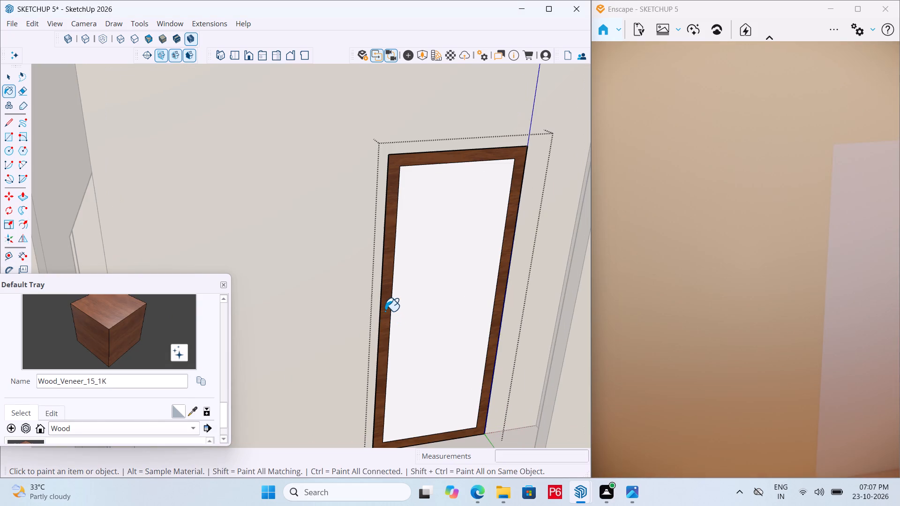
Paint the side door's inner panel with the wood material Wood_Floor_01_1K.
scroll(160, 412, down, 2)
scroll(112, 407, up, 2)
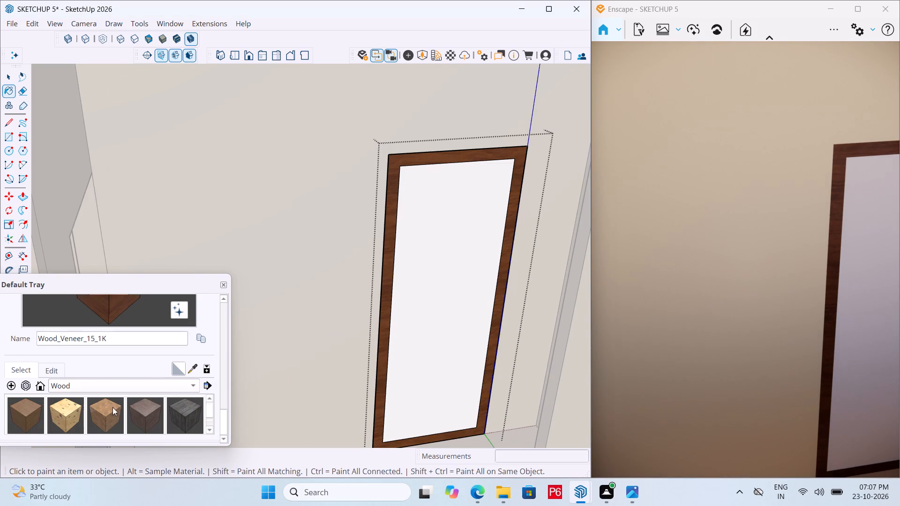
click(105, 414)
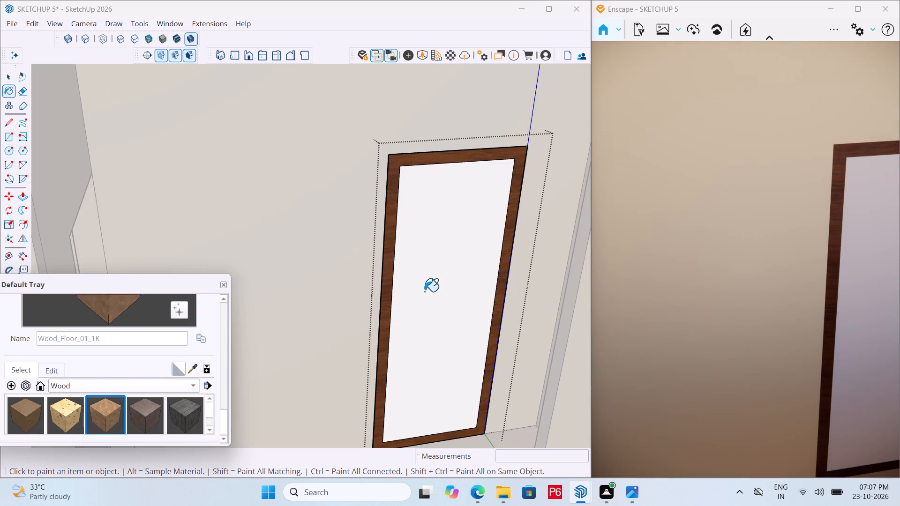
click(424, 291)
Examine the house from the entrance side and the painted side door up close.
scroll(420, 287, down, 5)
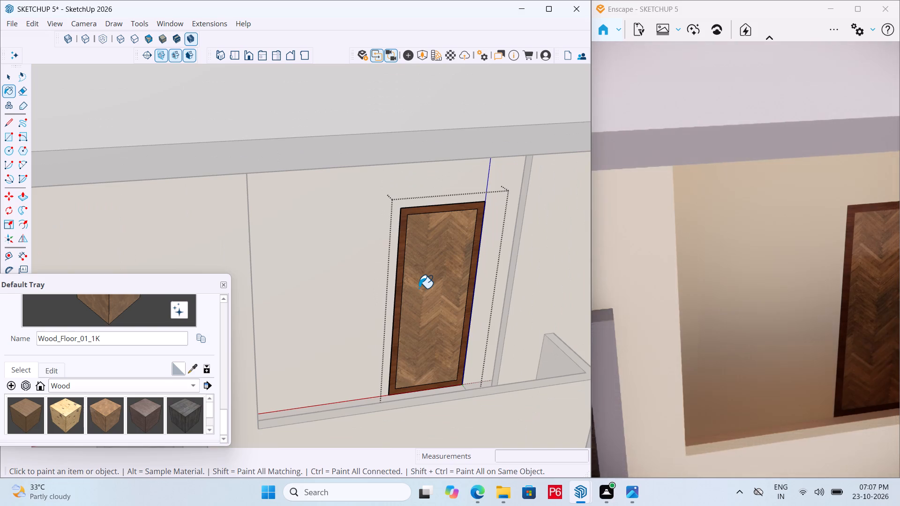
scroll(419, 292, down, 12)
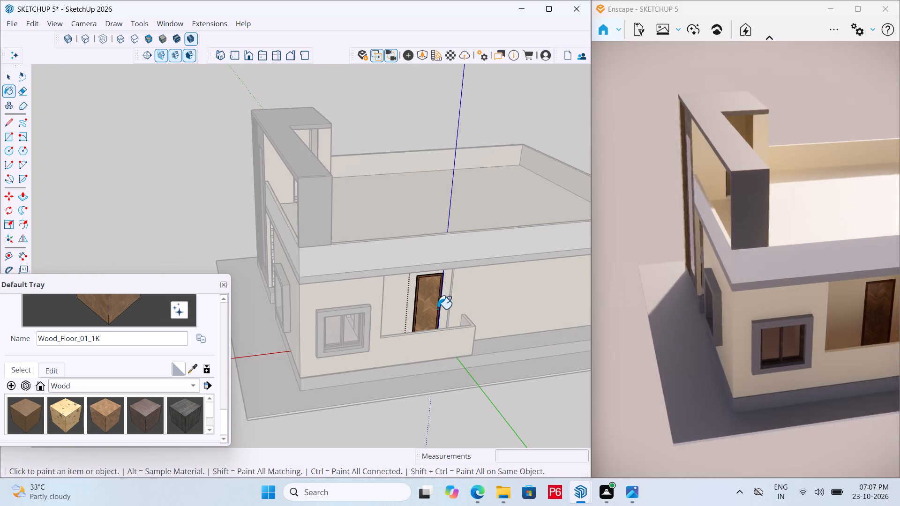
scroll(484, 310, down, 4)
middle_drag(350, 328, 742, 273)
scroll(350, 328, down, 1)
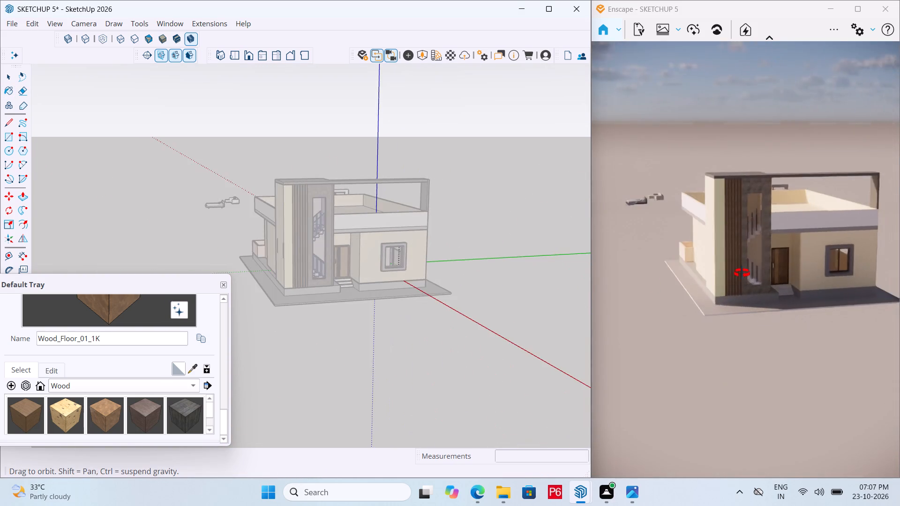
middle_drag(742, 273, 474, 328)
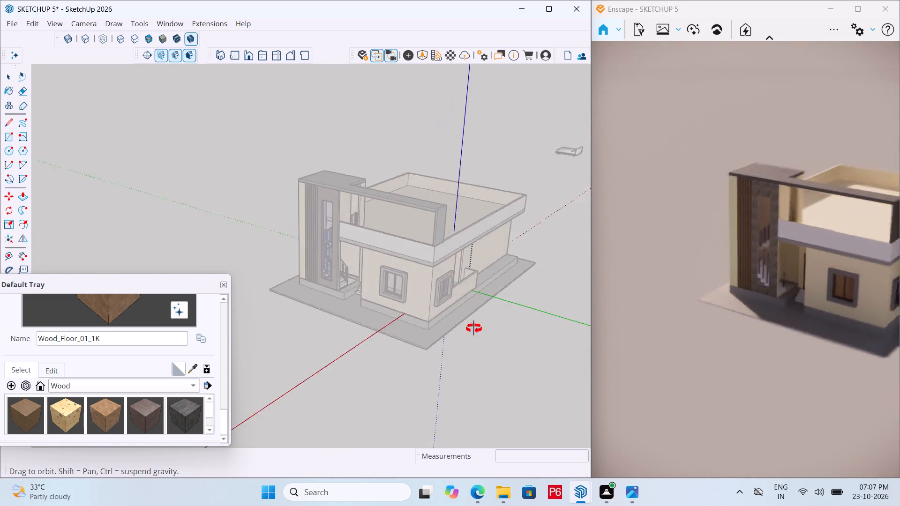
middle_drag(474, 328, 339, 354)
scroll(452, 333, up, 7)
middle_drag(445, 294, 433, 266)
scroll(435, 233, up, 1)
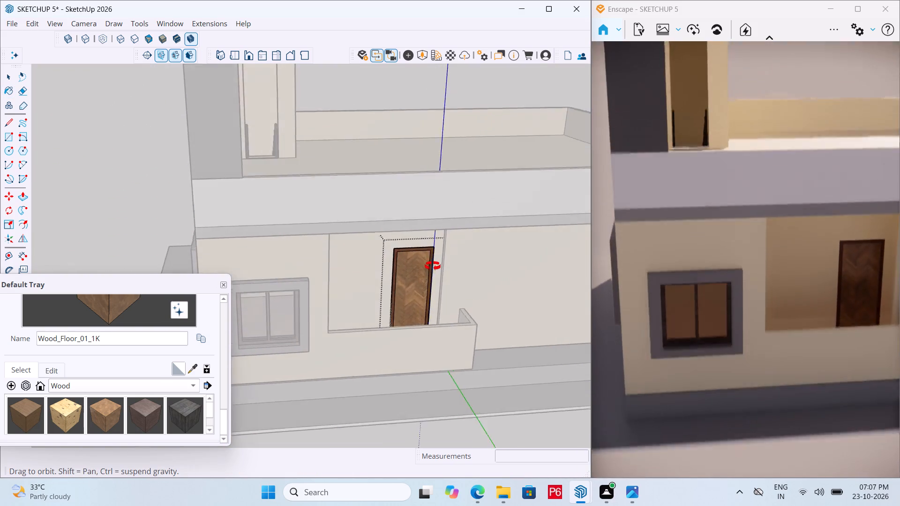
middle_drag(433, 266, 447, 305)
scroll(435, 343, up, 6)
scroll(426, 292, up, 3)
middle_click(425, 292)
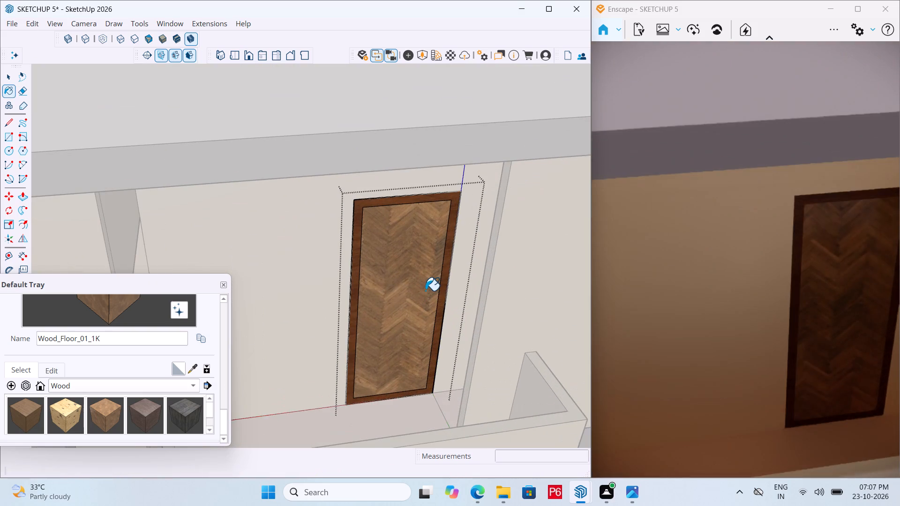
Extrude the side door's frame border outward 3" and close the door group.
scroll(425, 290, up, 4)
key(c)
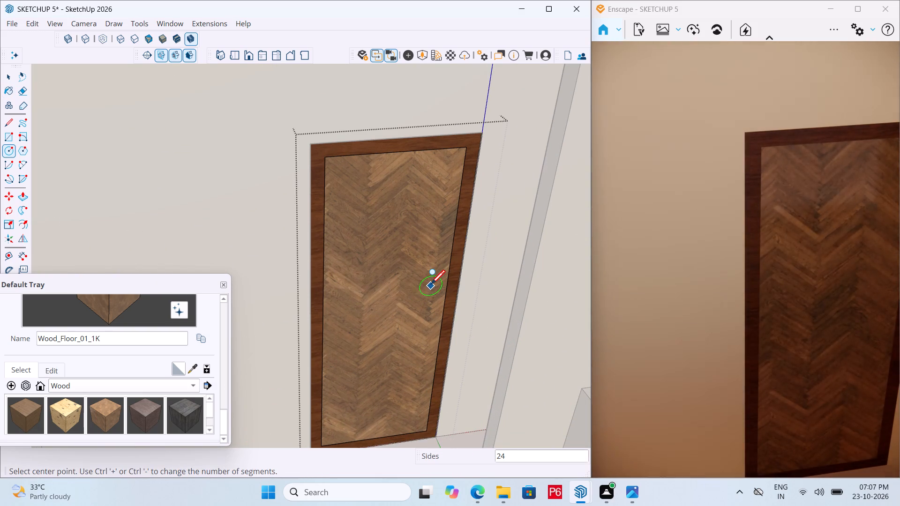
key(space)
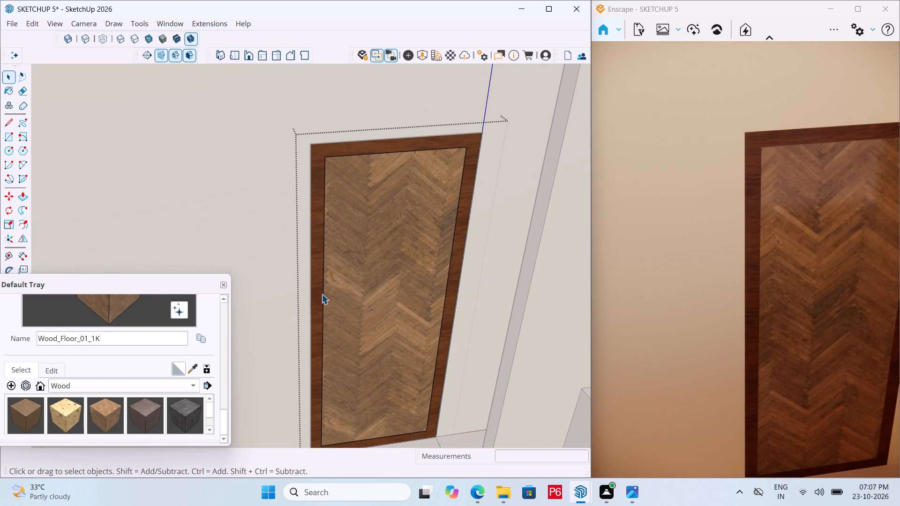
click(322, 294)
key(p)
click(321, 292)
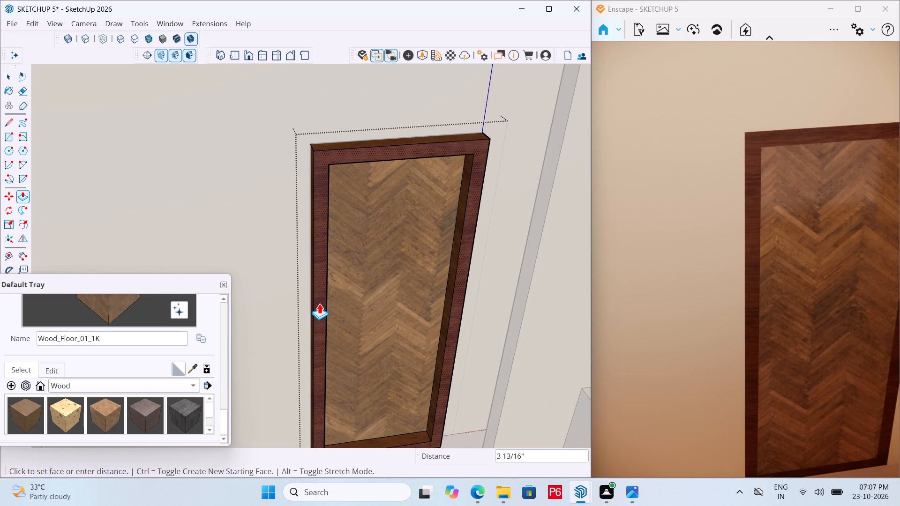
text(3")
key(Return)
scroll(393, 194, down, 5)
key(space)
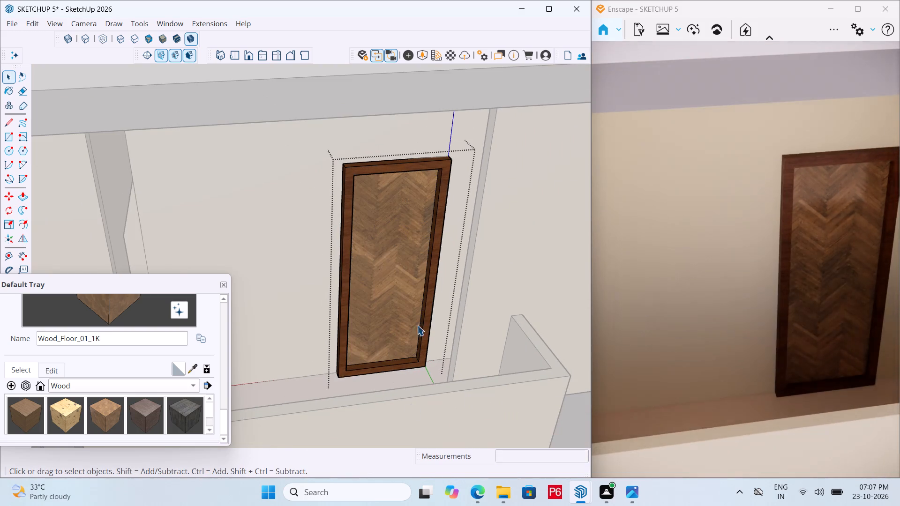
scroll(417, 271, down, 4)
click(538, 377)
scroll(523, 295, down, 3)
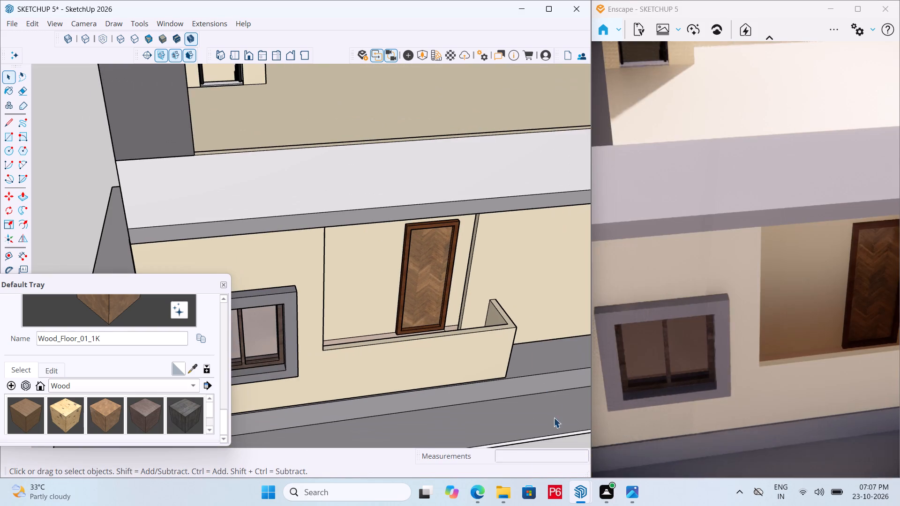
scroll(482, 308, down, 5)
double_click(566, 400)
Move the side door about 2 11/16" back toward the wall from its lower corner.
scroll(424, 265, up, 6)
click(445, 318)
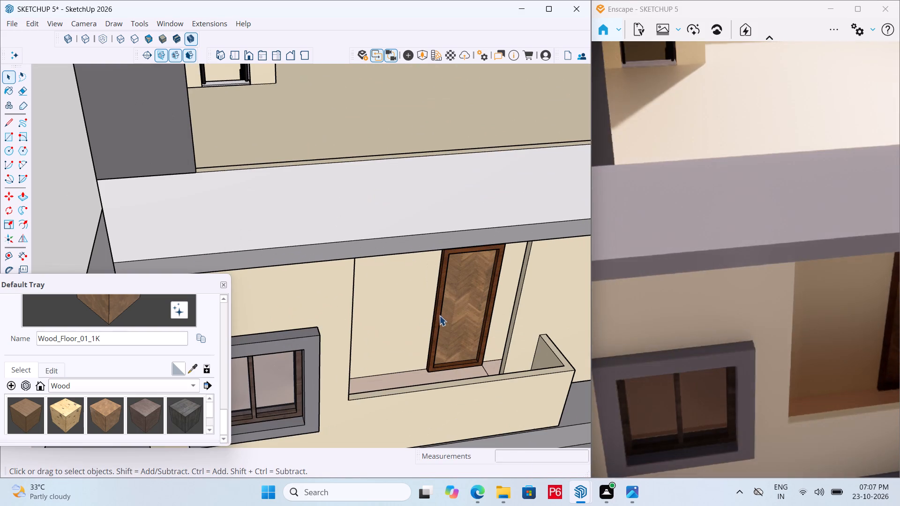
scroll(434, 323, up, 3)
click(436, 313)
scroll(439, 354, up, 5)
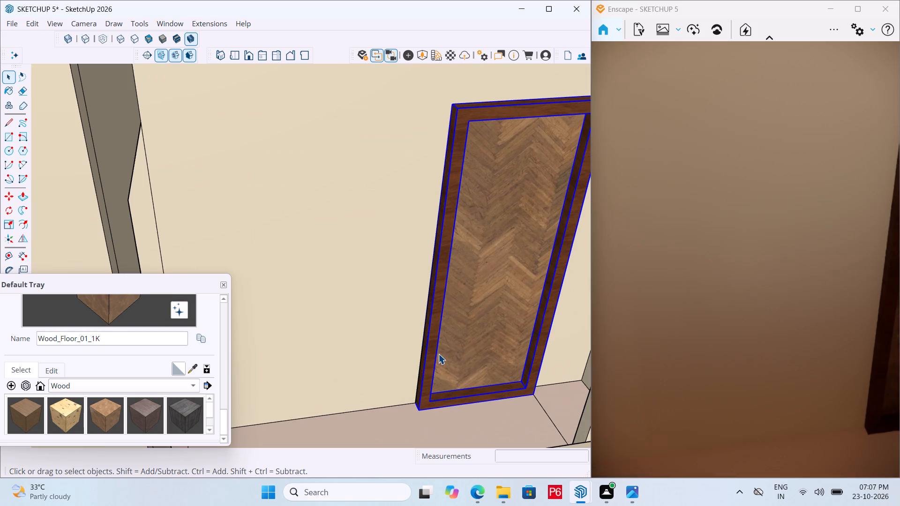
key(m)
click(421, 415)
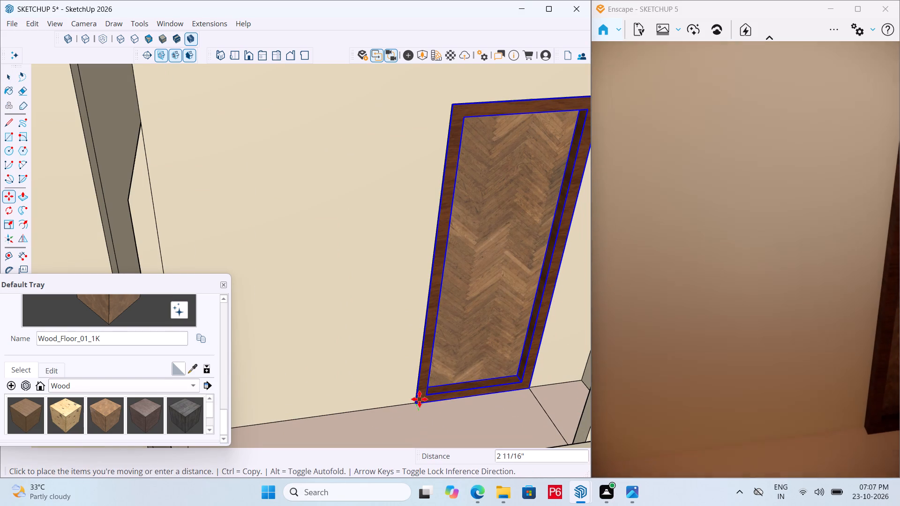
click(418, 400)
scroll(427, 301, down, 6)
middle_drag(410, 294, 376, 277)
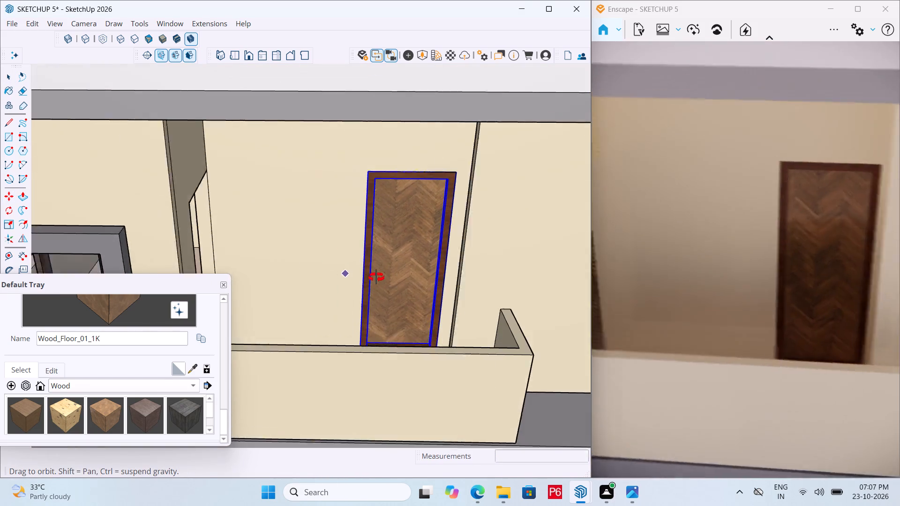
middle_drag(376, 277, 380, 277)
Save the model.
key(ctrl+s)
key(ctrl+s)
key(ctrl+s)
key(ctrl+s)
key(ctrl+s)
key(ctrl+s)
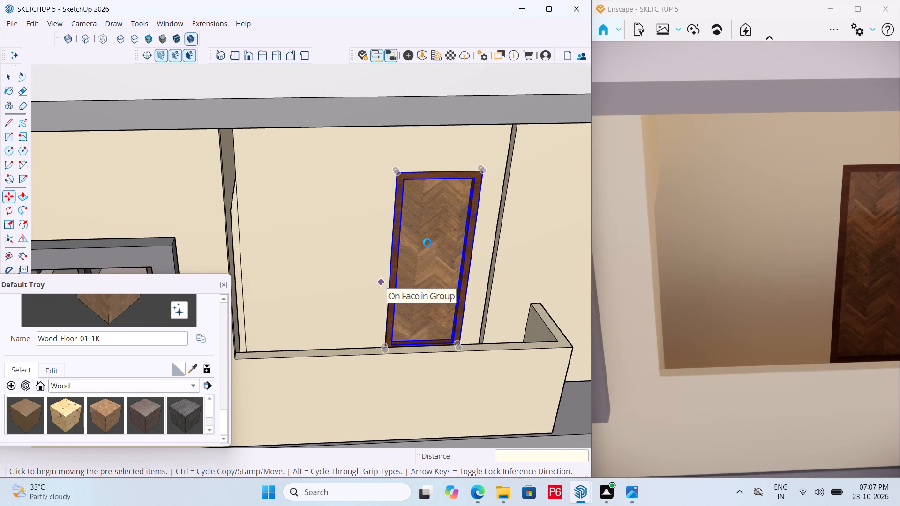
Inside the side door group, draw a circle of about 2 9/16" radius at mid-height near the inner panel's left edge.
middle_drag(428, 233, 481, 255)
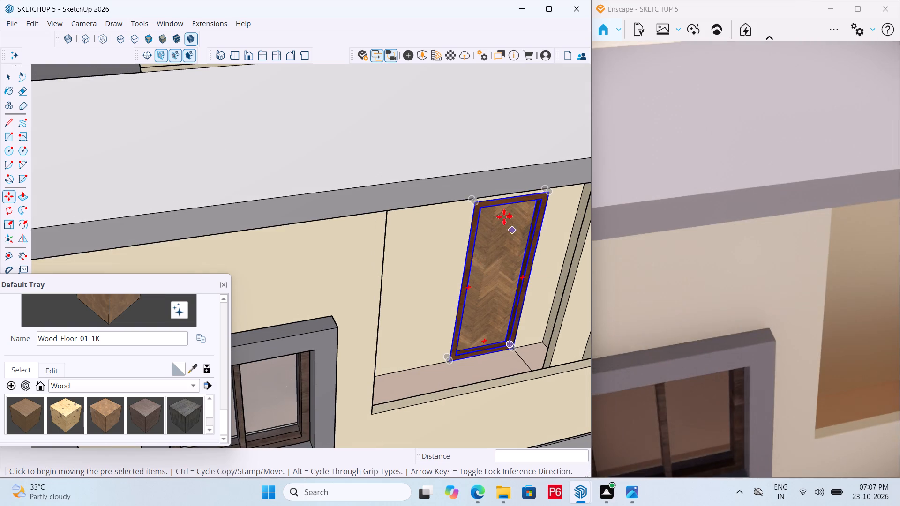
middle_drag(503, 213, 468, 201)
key(space)
click(481, 246)
scroll(491, 283, up, 4)
double_click(467, 253)
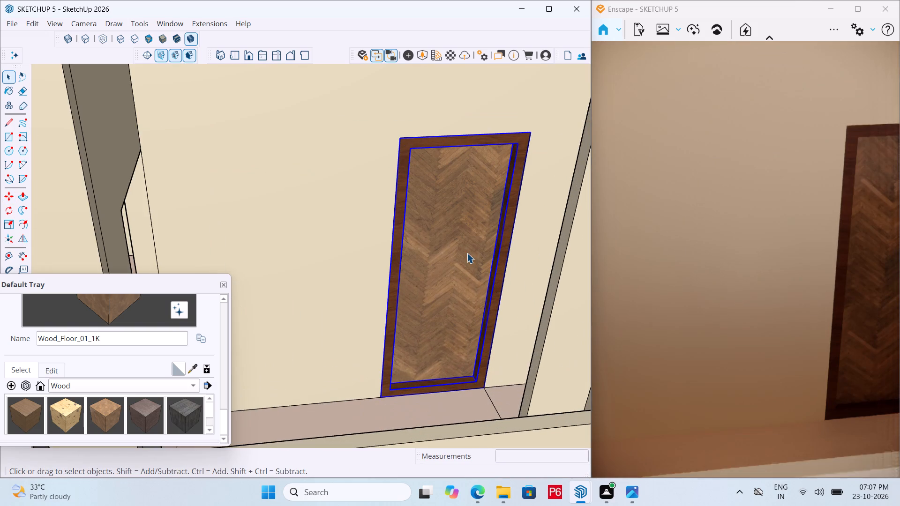
click(475, 244)
scroll(496, 265, up, 5)
key(c)
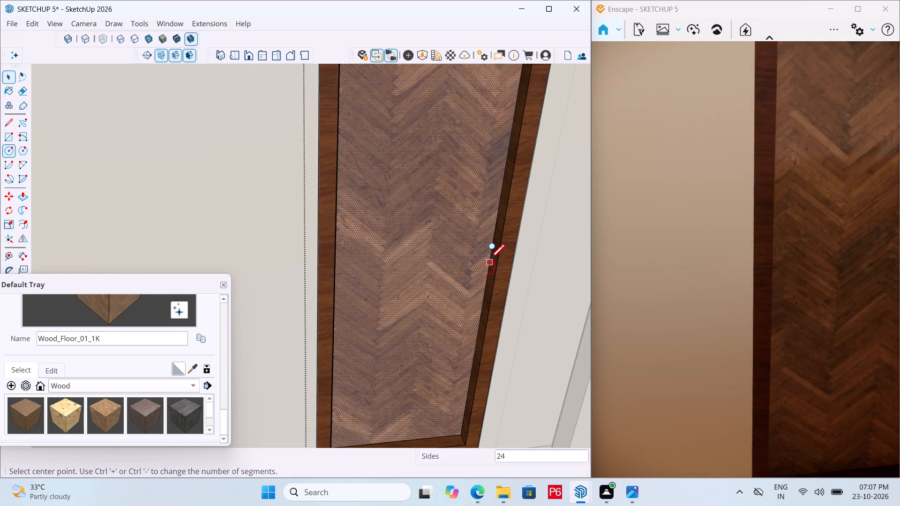
scroll(453, 225, down, 2)
middle_click(453, 225)
scroll(452, 225, down, 1)
middle_drag(440, 225, 416, 218)
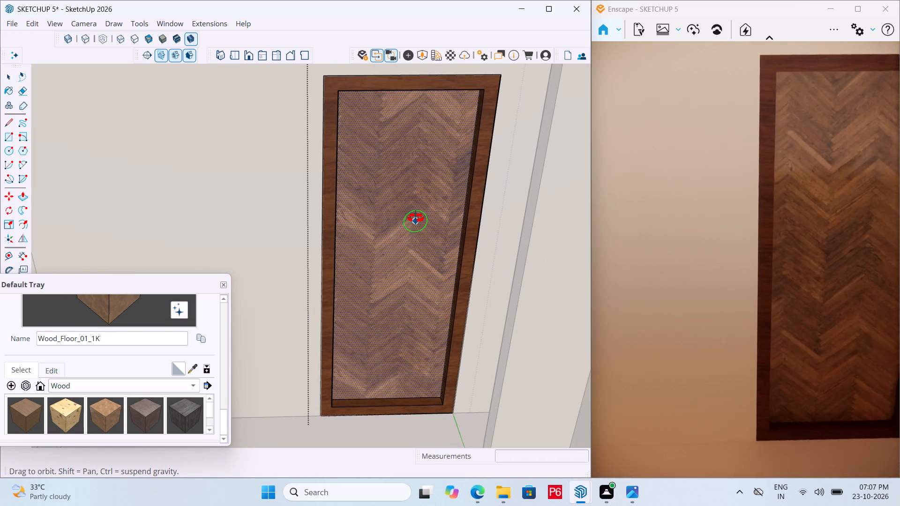
middle_drag(416, 218, 421, 222)
scroll(352, 250, up, 1)
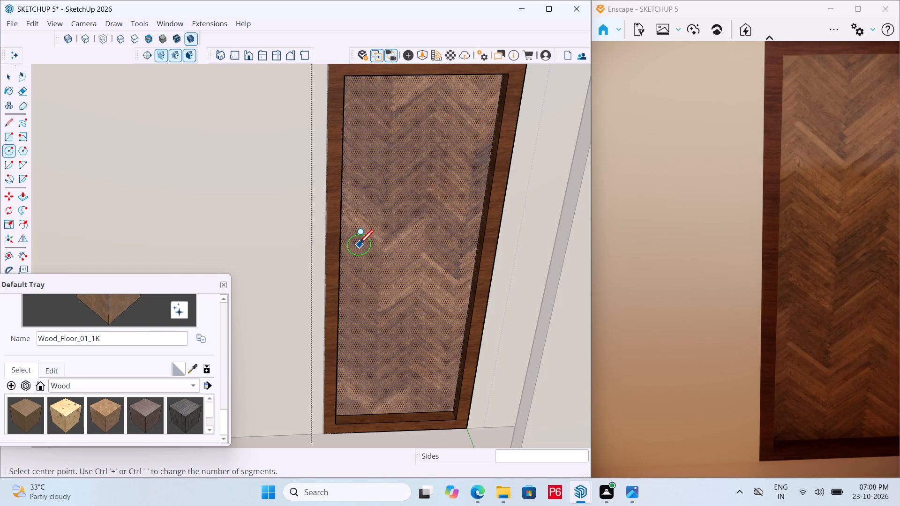
click(359, 251)
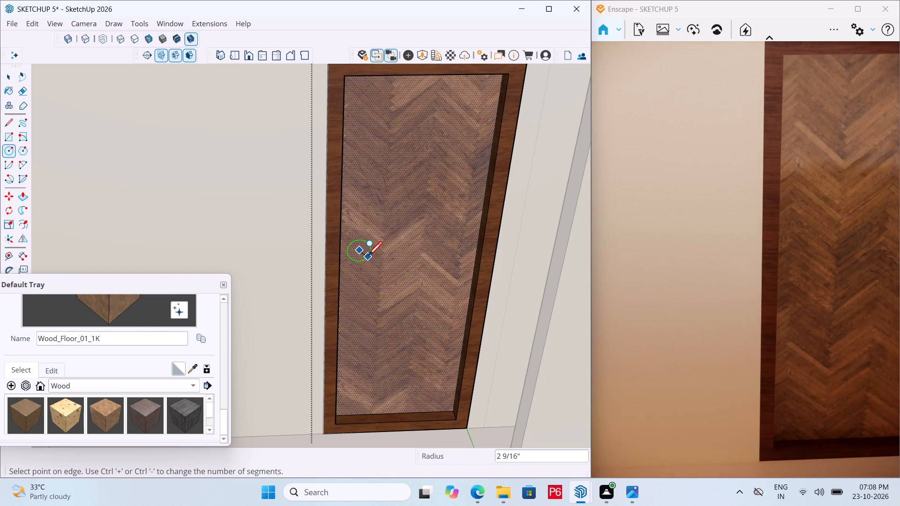
click(368, 255)
Make the circle on the side door's panel into a group of its own.
key(space)
double_click(360, 253)
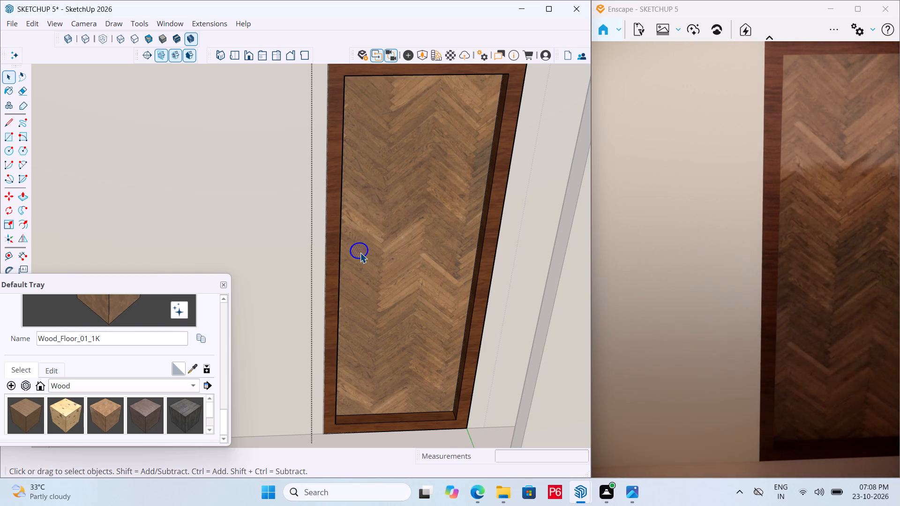
right_click(360, 253)
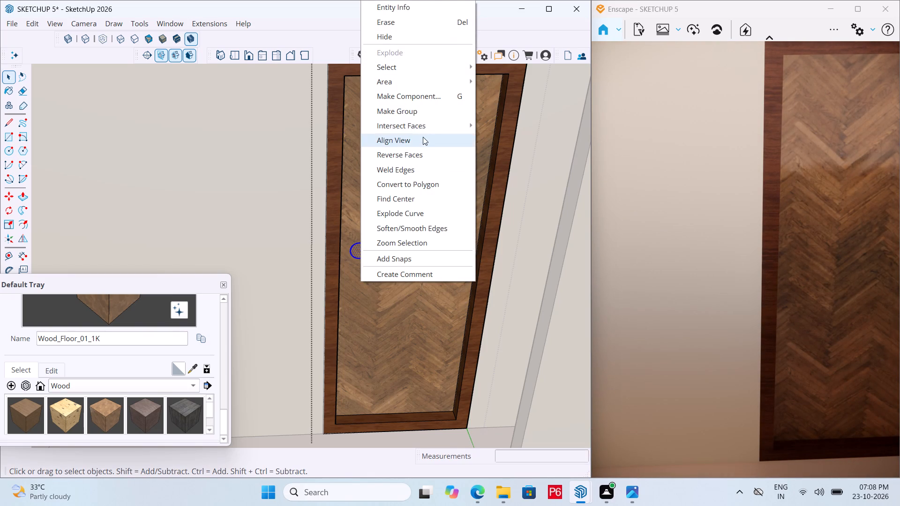
click(431, 113)
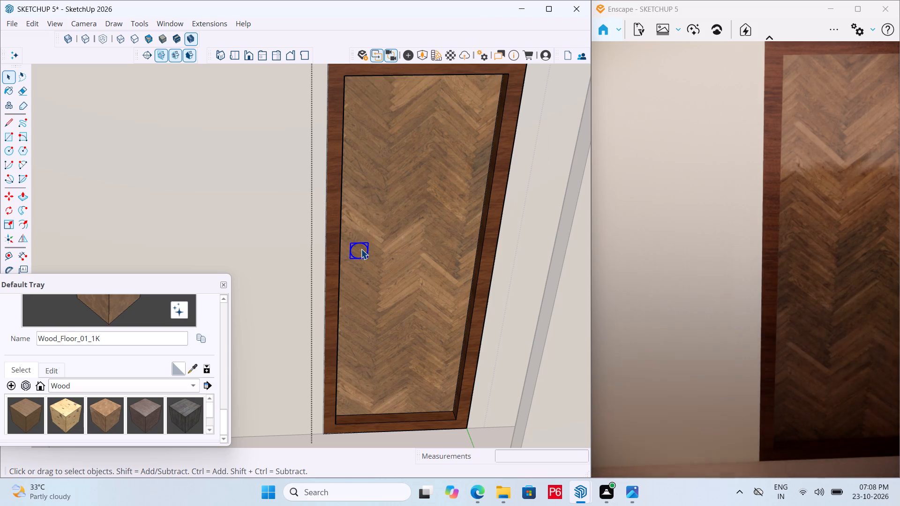
Paint the circular knob face inside its group with the metal material Metal_06_1K.
triple_click(361, 249)
click(179, 388)
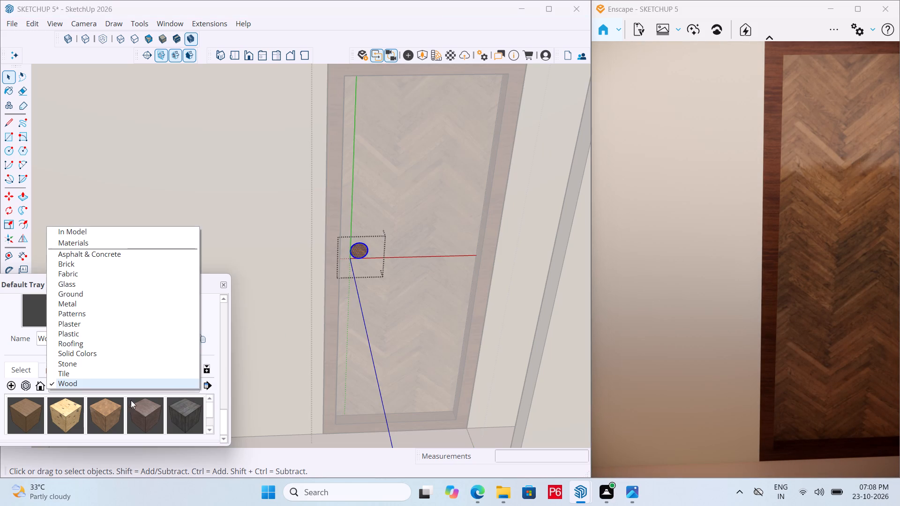
click(91, 305)
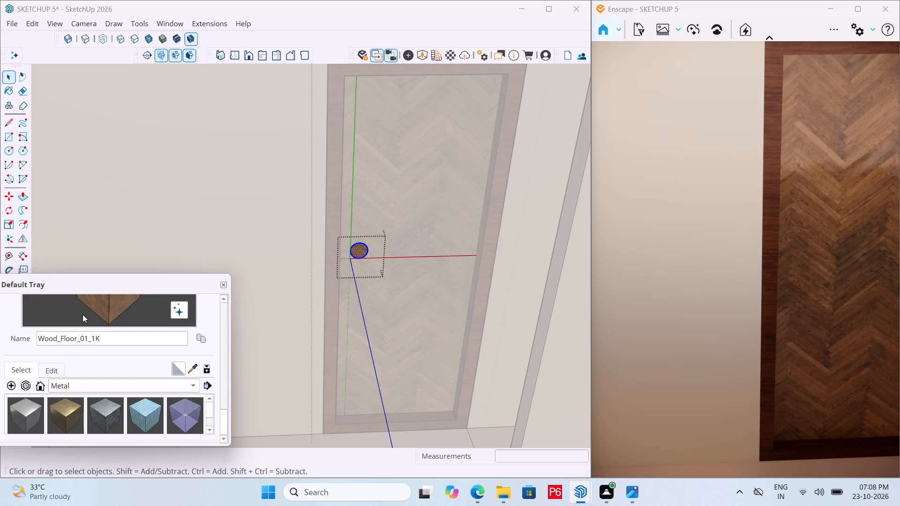
click(14, 414)
click(361, 253)
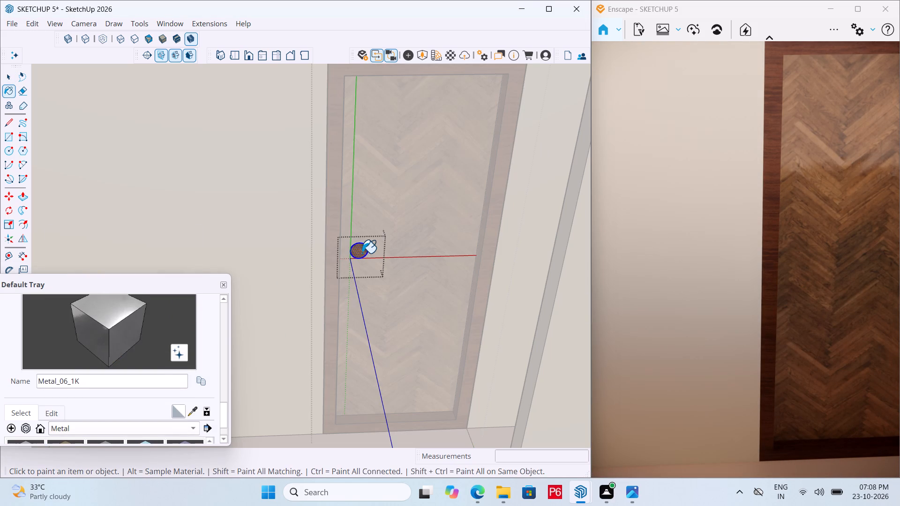
Extrude the side door's circular knob face 1".
scroll(371, 254, up, 4)
key(p)
click(348, 246)
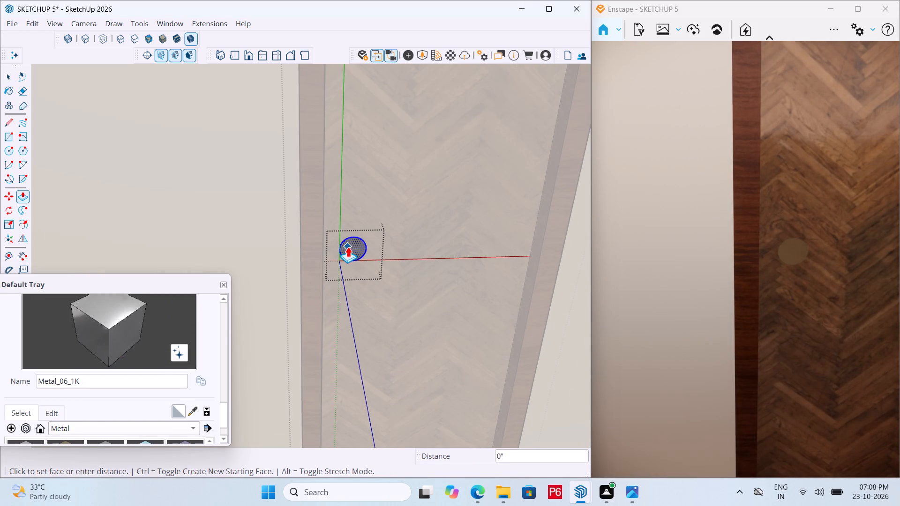
text(1")
key(Return)
Adjust the extruded knob's front face by about 5/16" with Push/Pull.
middle_drag(355, 246, 380, 349)
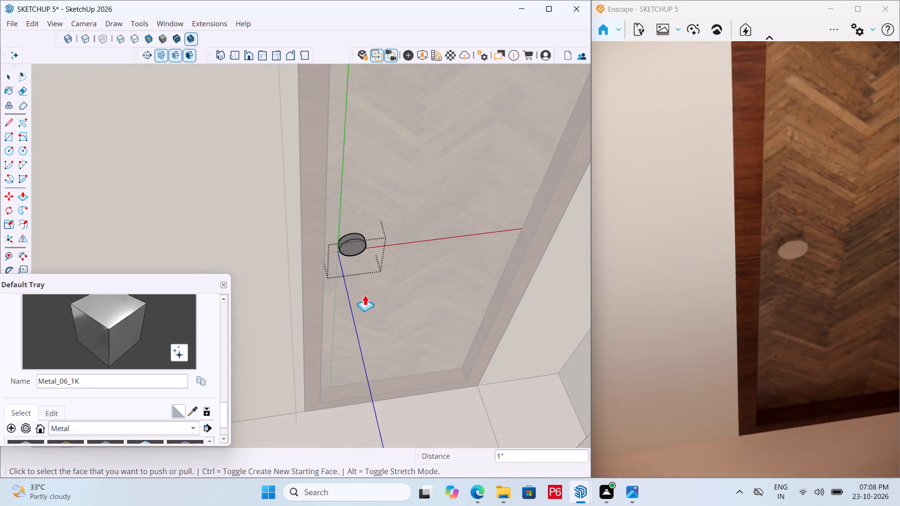
scroll(357, 270, up, 3)
click(352, 235)
click(352, 233)
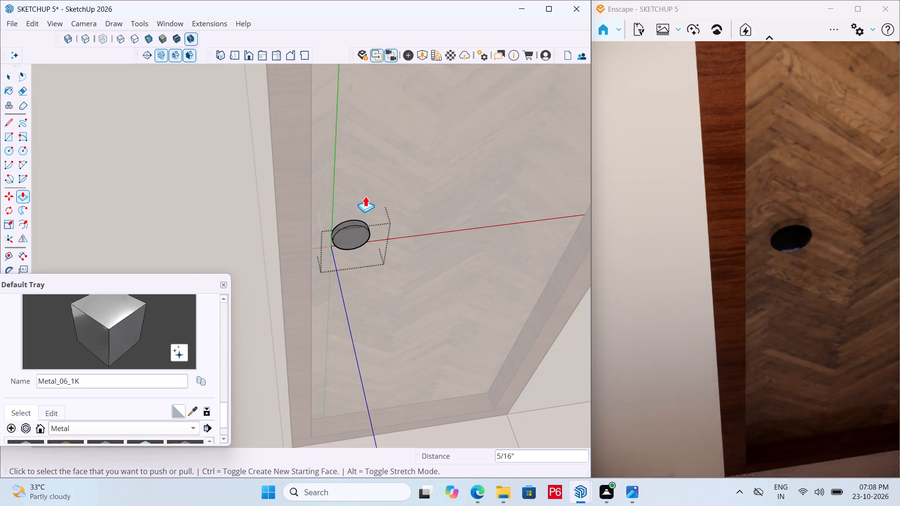
Save the model.
scroll(371, 173, down, 11)
middle_drag(336, 208, 295, 78)
ctrl+scroll(386, 201, down, 4)
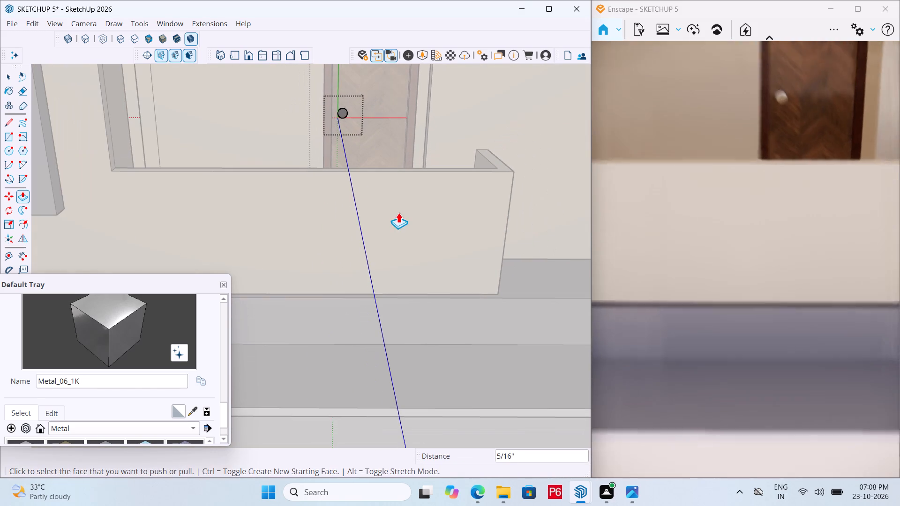
key(ctrl+s)
key(ctrl+s)
key(ctrl+s)
key(ctrl+s)
key(ctrl+s)
key(ctrl+s)
Close the knob group and the side door group.
scroll(421, 233, down, 2)
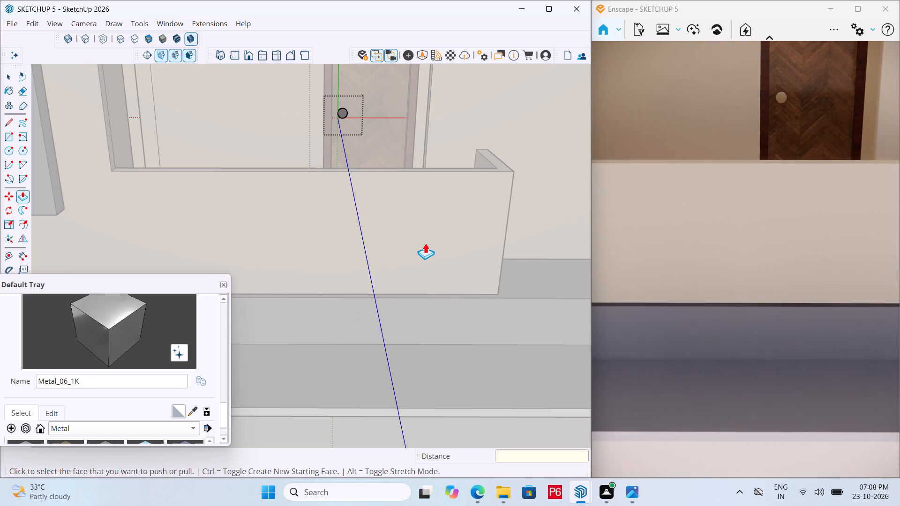
scroll(425, 243, down, 2)
scroll(494, 208, down, 5)
key(space)
click(472, 303)
double_click(468, 308)
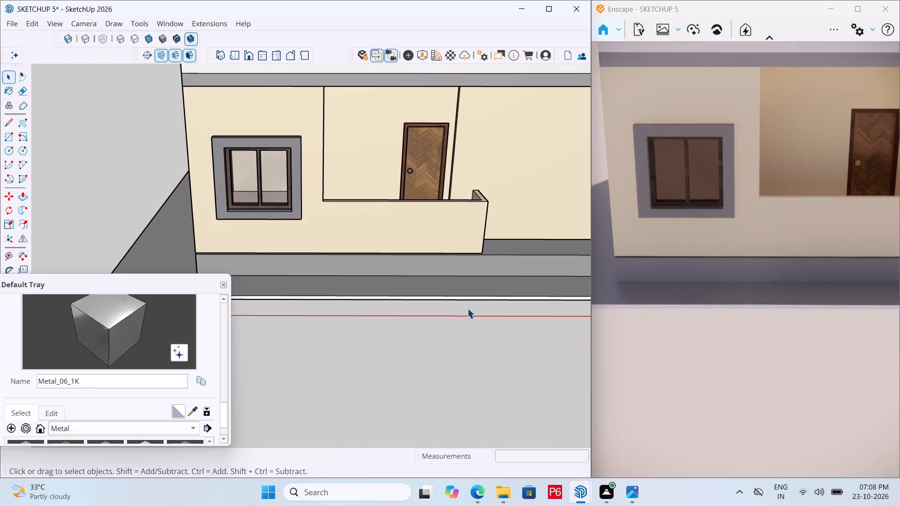
Examine the finished side door from outside, and the entrance door with its handle and slats up close.
scroll(394, 210, down, 4)
middle_drag(392, 217, 303, 212)
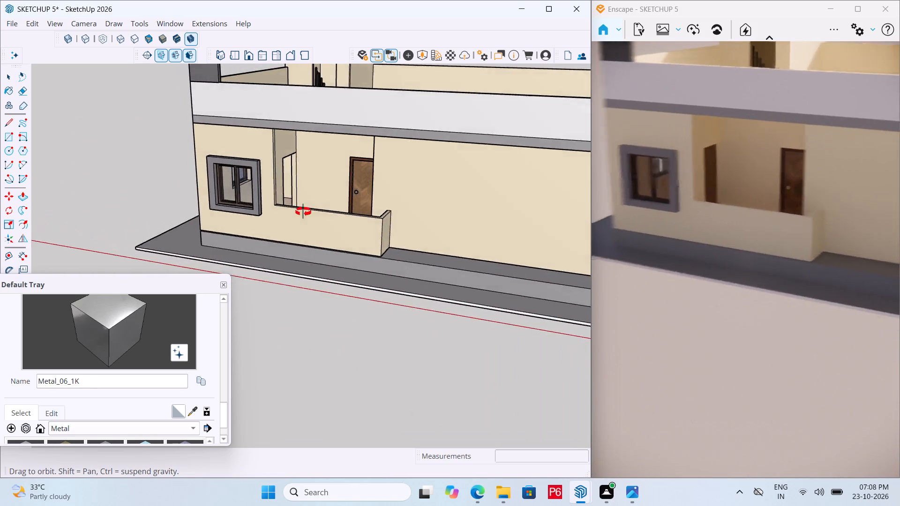
middle_drag(303, 212, 358, 217)
middle_drag(238, 200, 606, 221)
middle_drag(297, 184, 525, 181)
scroll(298, 185, down, 1)
scroll(297, 176, up, 4)
middle_drag(298, 174, 136, 186)
scroll(311, 171, up, 10)
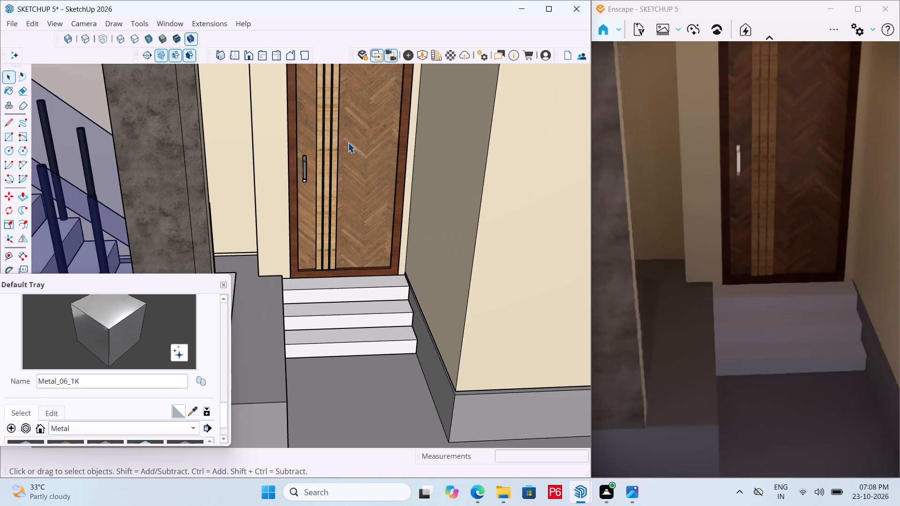
scroll(311, 263, down, 3)
scroll(318, 194, up, 1)
middle_drag(319, 193, 320, 176)
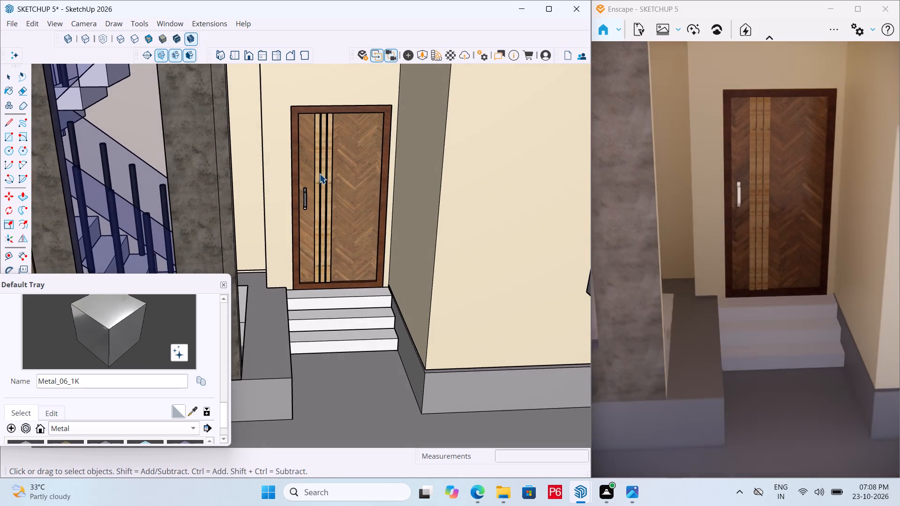
scroll(320, 171, up, 6)
scroll(322, 226, up, 5)
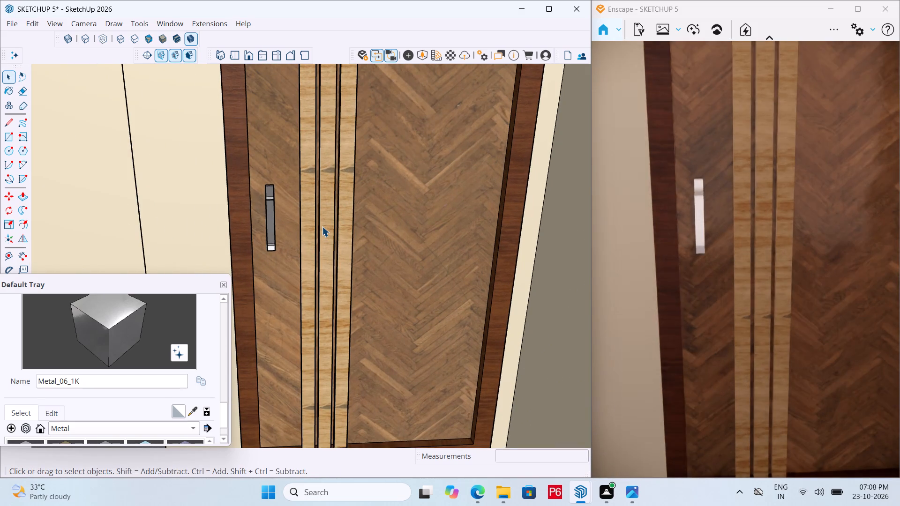
scroll(322, 226, down, 12)
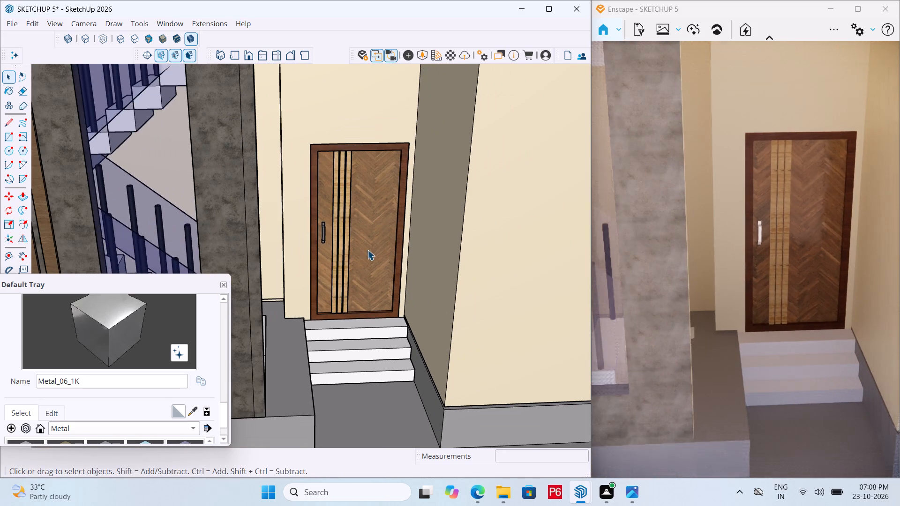
Examine the side door with its knob and the neighbouring window up close, and the whole house from the front and corner.
scroll(372, 252, down, 6)
scroll(421, 263, down, 5)
middle_drag(285, 233, 611, 217)
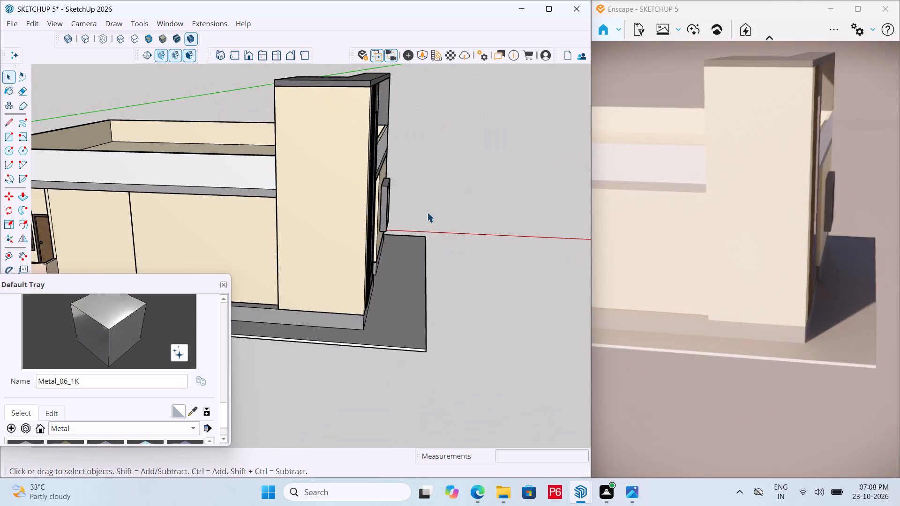
scroll(570, 246, down, 5)
scroll(510, 238, down, 6)
scroll(238, 241, up, 11)
middle_drag(296, 253, 331, 253)
scroll(323, 254, up, 1)
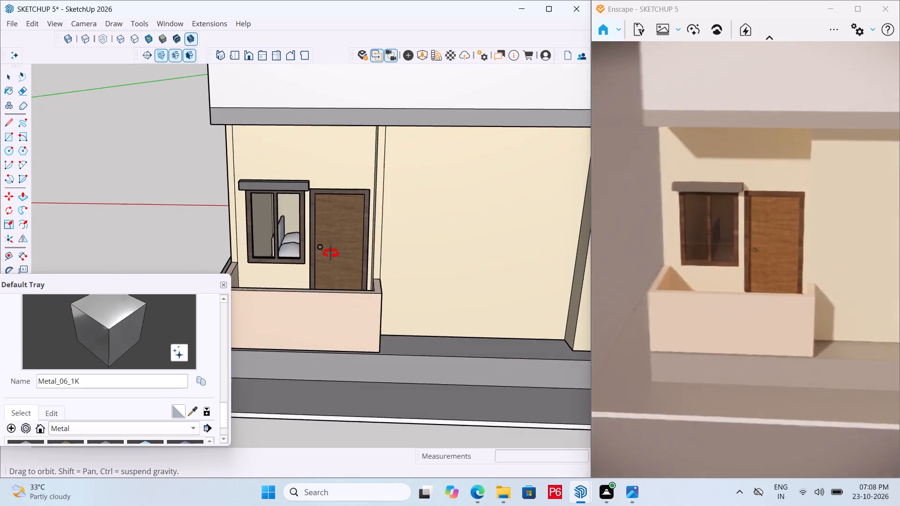
middle_drag(331, 253, 332, 250)
scroll(343, 242, up, 8)
middle_drag(349, 238, 259, 285)
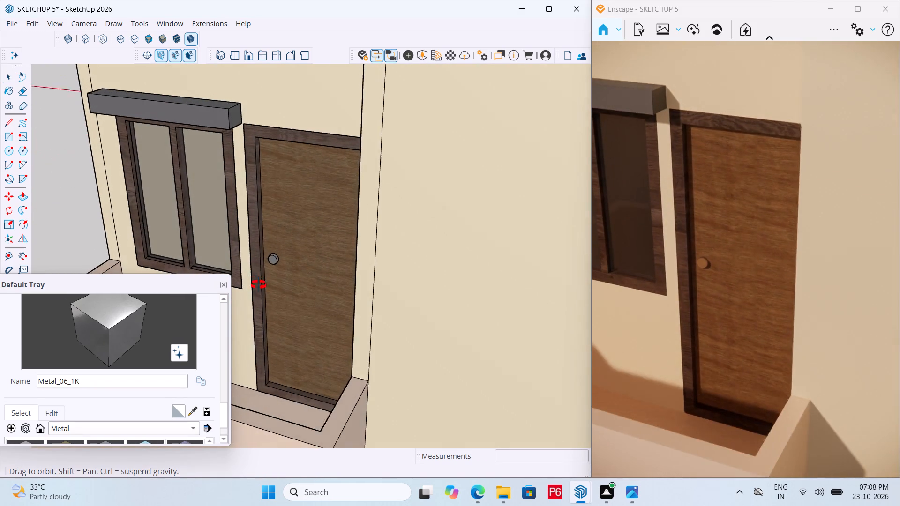
middle_drag(259, 285, 260, 284)
scroll(283, 265, up, 11)
middle_drag(284, 264, 278, 264)
scroll(325, 254, down, 10)
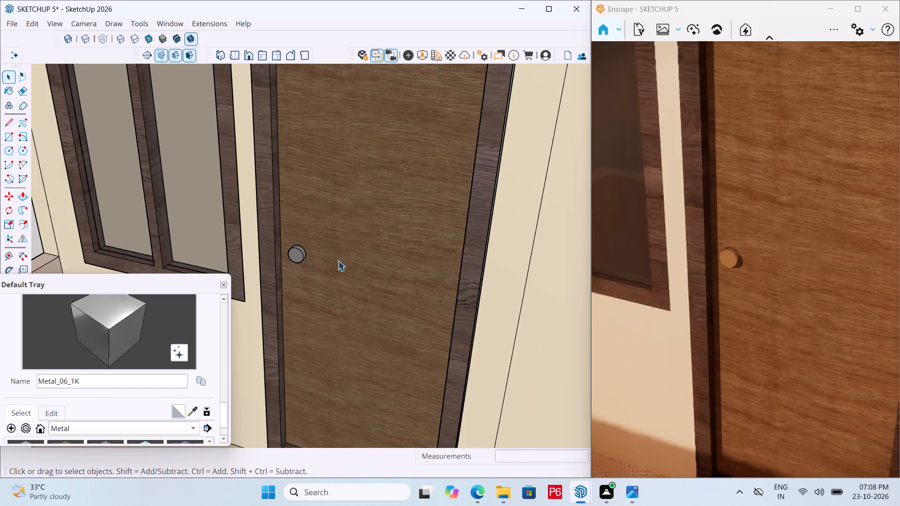
scroll(338, 260, down, 4)
middle_drag(337, 257, 437, 179)
scroll(452, 177, down, 7)
scroll(388, 206, down, 2)
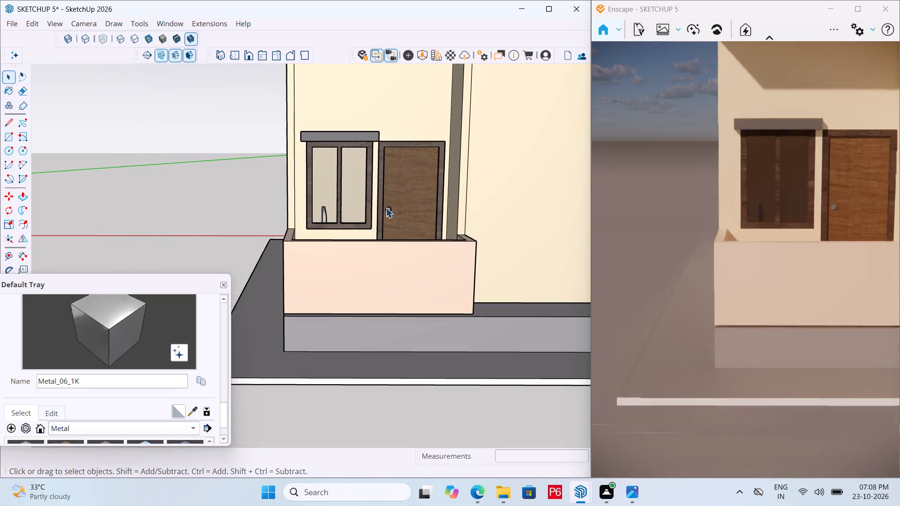
scroll(386, 208, down, 9)
middle_drag(428, 214, 202, 292)
scroll(243, 229, down, 6)
middle_drag(402, 245, 182, 247)
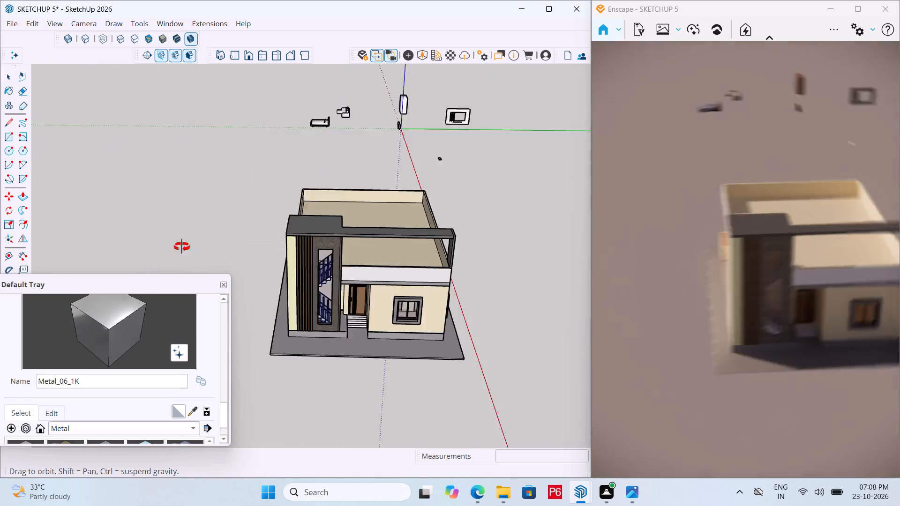
middle_drag(182, 247, 133, 253)
middle_drag(371, 321, 252, 257)
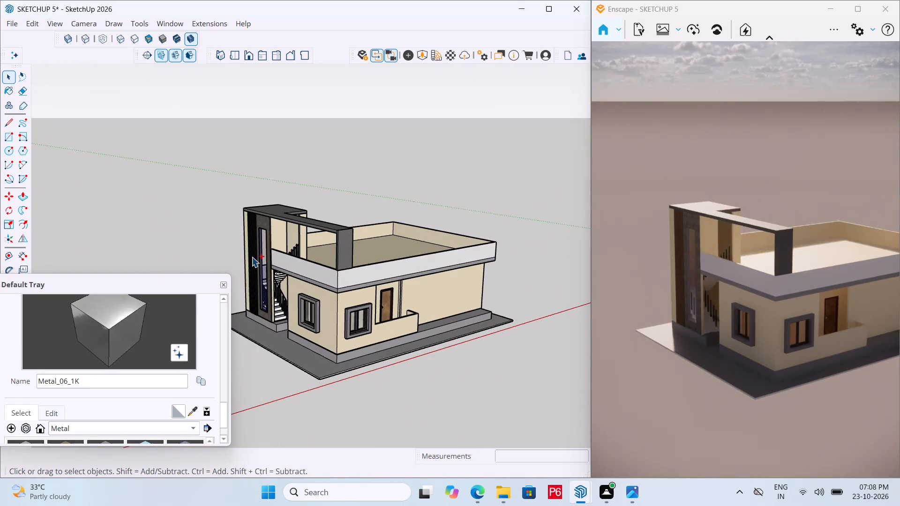
Save the house model.
key(ctrl+s)
key(ctrl+s)
key(ctrl+s)
key(ctrl+s)
key(ctrl+s)
key(ctrl+s)
key(ctrl+s)
key(ctrl+s)
key(ctrl+s)
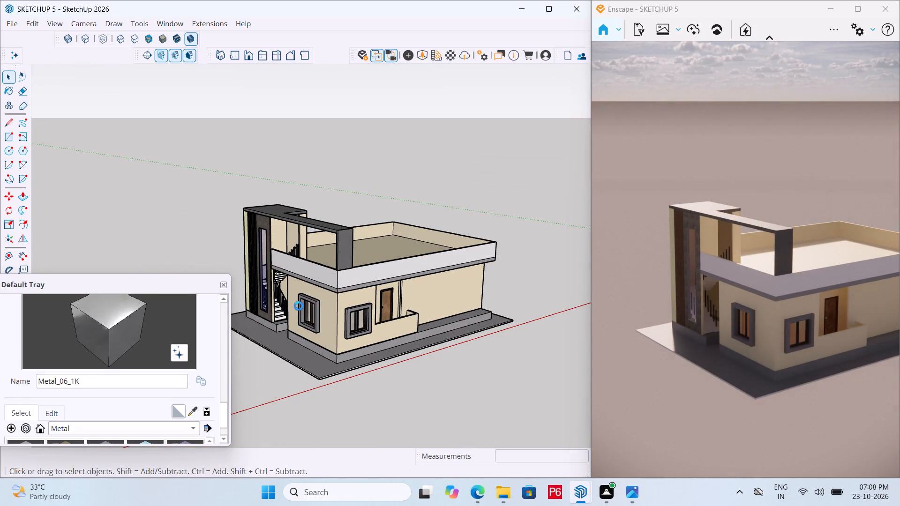
key(ctrl+s)
key(ctrl+s)
key(ctrl+s)
scroll(379, 307, down, 2)
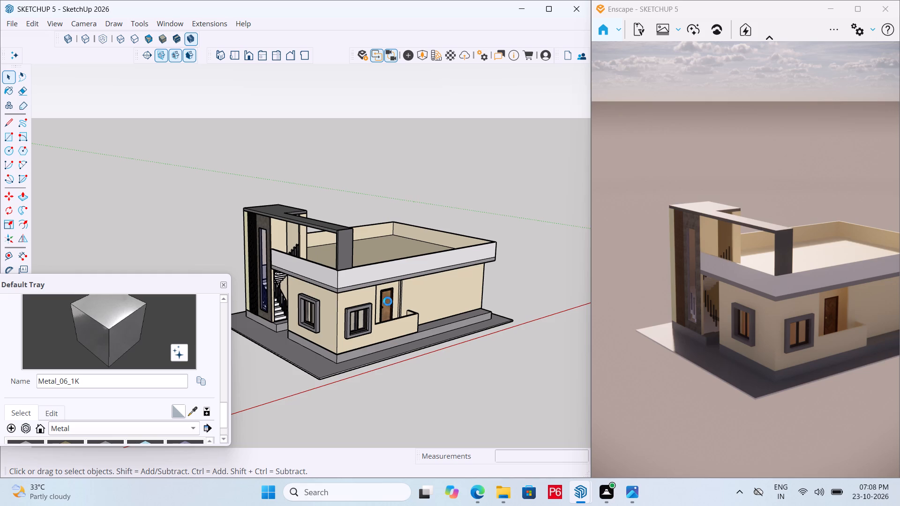
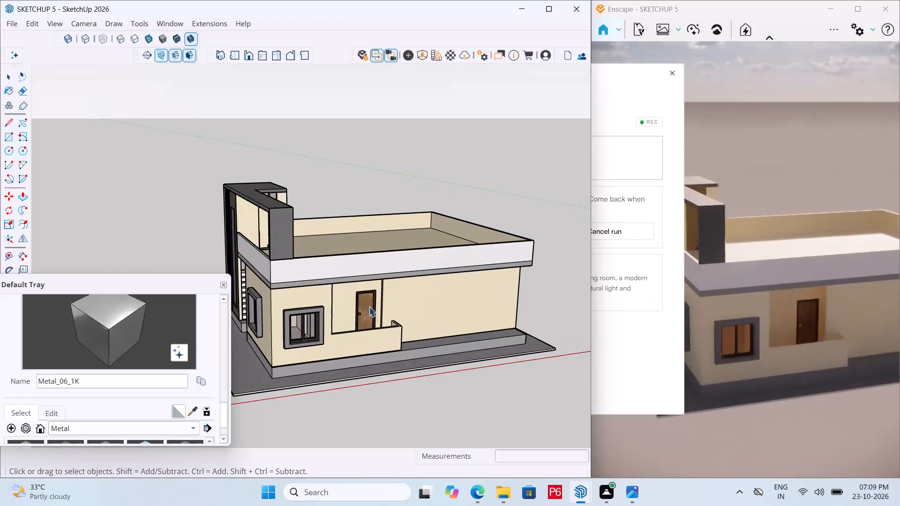
Open the rooftop stair cabin's wall group for editing and select the wall end face beside the doorway opening.
middle_drag(369, 306, 120, 327)
middle_drag(316, 348, 327, 392)
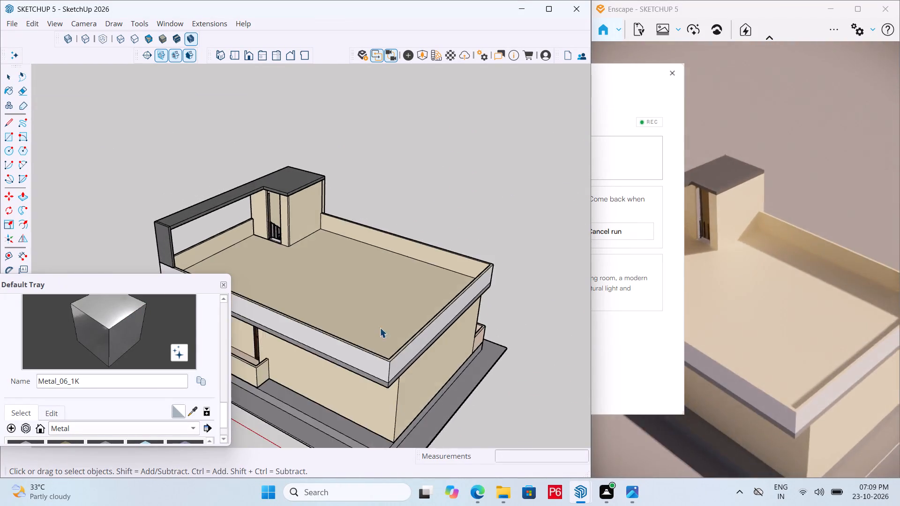
scroll(389, 296, up, 5)
scroll(374, 237, down, 4)
middle_drag(221, 205, 254, 172)
scroll(250, 178, up, 8)
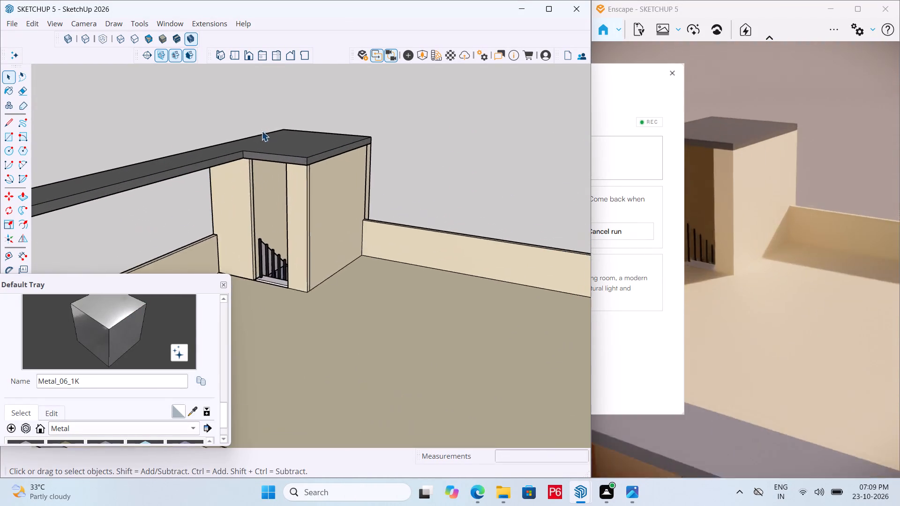
scroll(262, 131, up, 2)
middle_drag(257, 130, 240, 103)
scroll(237, 128, up, 9)
middle_drag(237, 129, 237, 135)
click(251, 191)
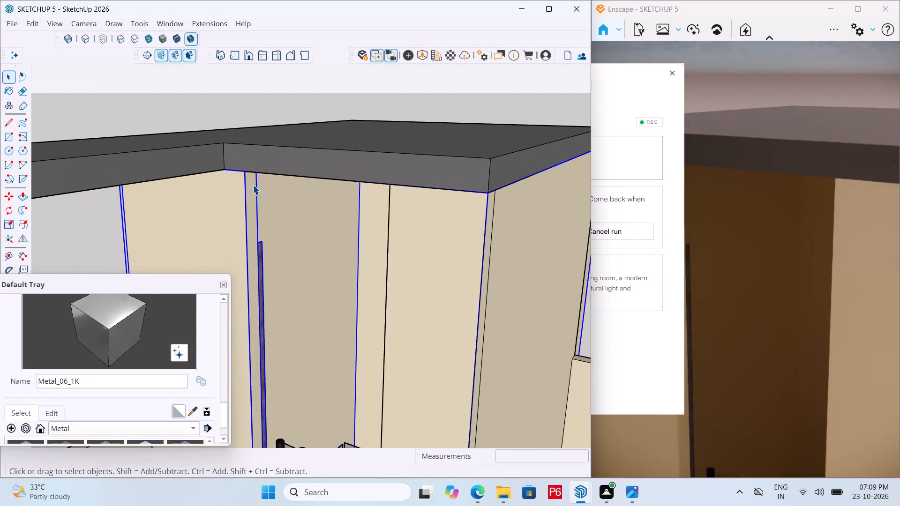
double_click(253, 185)
click(253, 179)
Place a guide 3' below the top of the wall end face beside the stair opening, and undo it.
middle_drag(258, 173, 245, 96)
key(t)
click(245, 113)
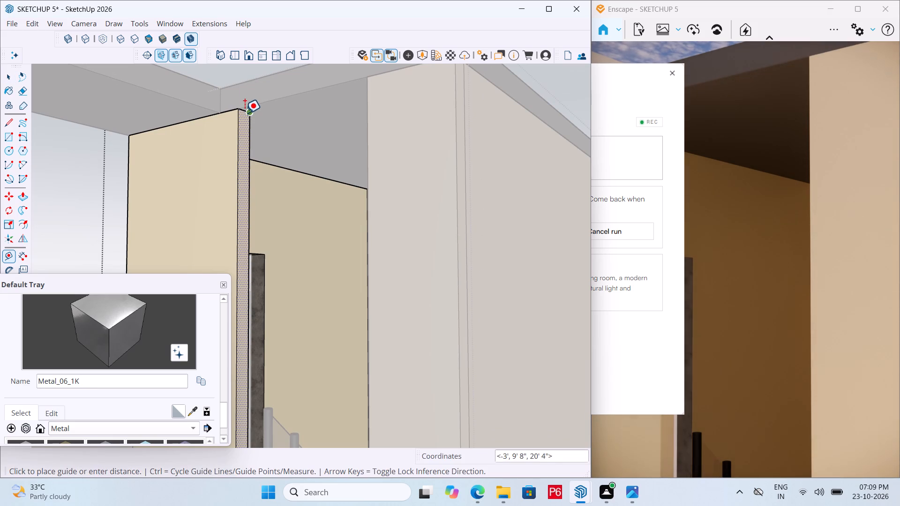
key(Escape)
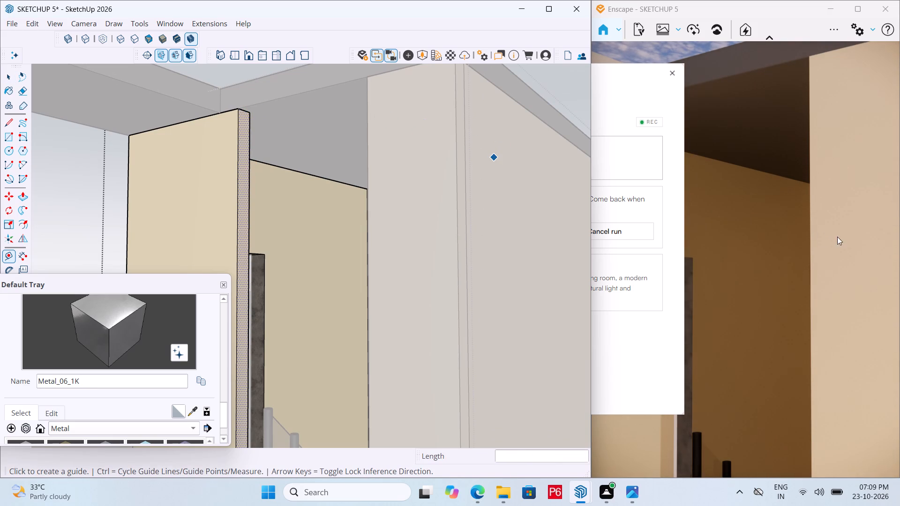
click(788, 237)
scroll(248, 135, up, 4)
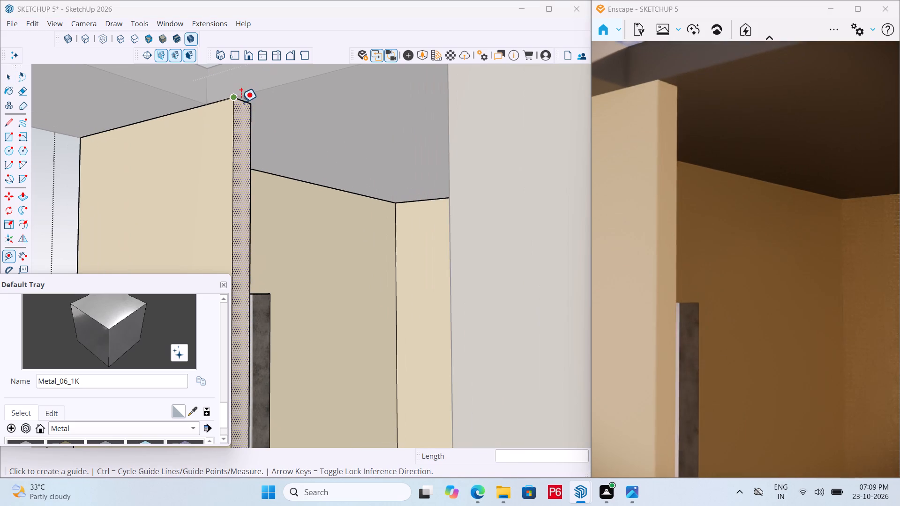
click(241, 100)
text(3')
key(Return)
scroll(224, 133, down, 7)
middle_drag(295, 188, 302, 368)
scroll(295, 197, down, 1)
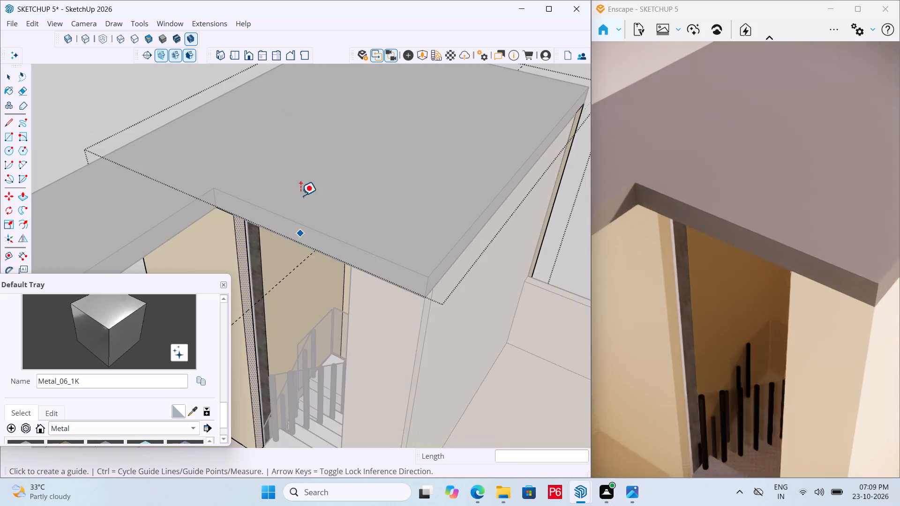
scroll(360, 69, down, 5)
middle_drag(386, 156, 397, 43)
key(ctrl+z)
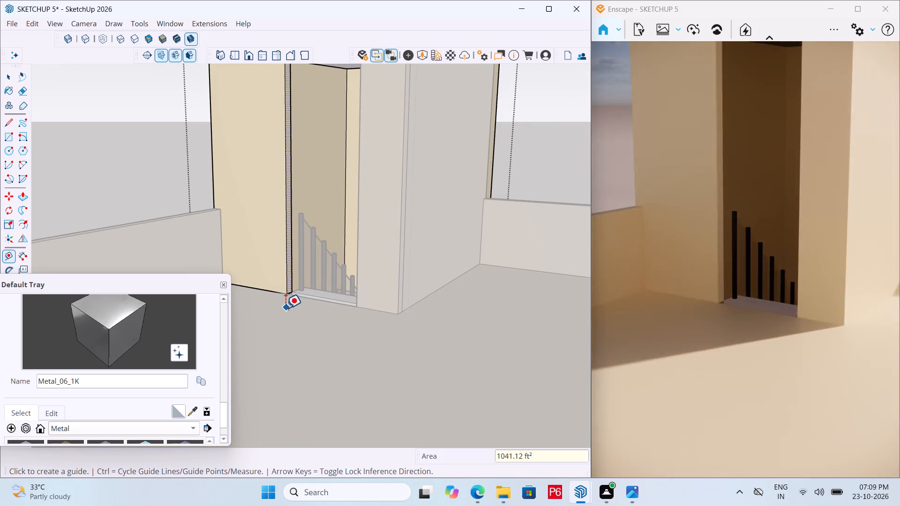
Place a horizontal guide 7' above the base of the wall end face beside the stair opening.
scroll(285, 308, up, 10)
click(260, 320)
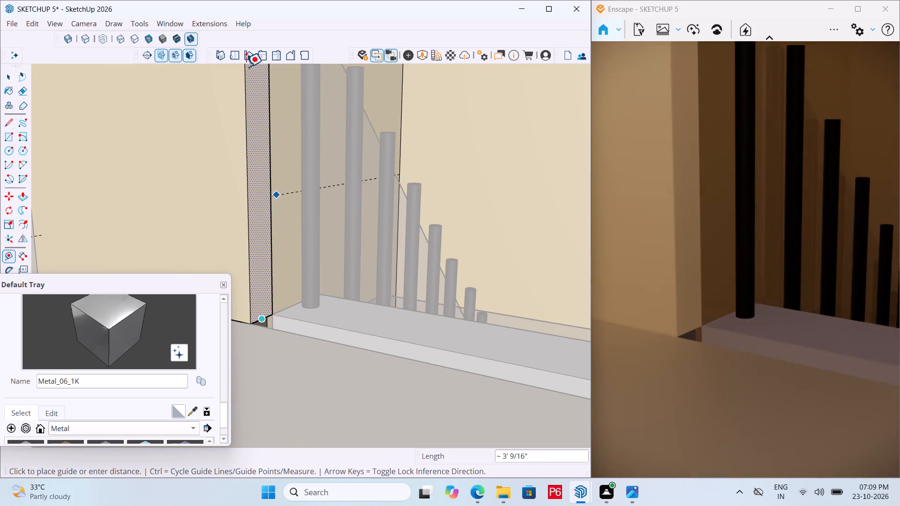
scroll(251, 255, down, 5)
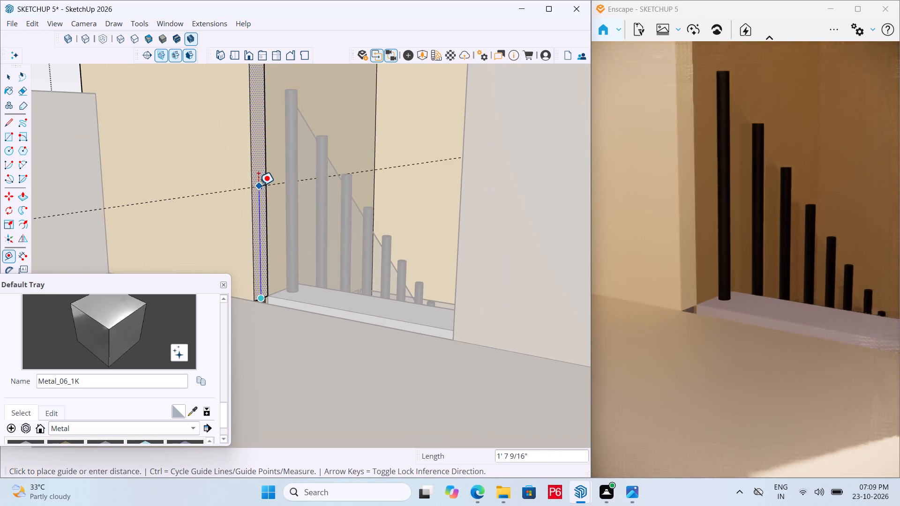
text(7')
key(Return)
scroll(324, 294, down, 3)
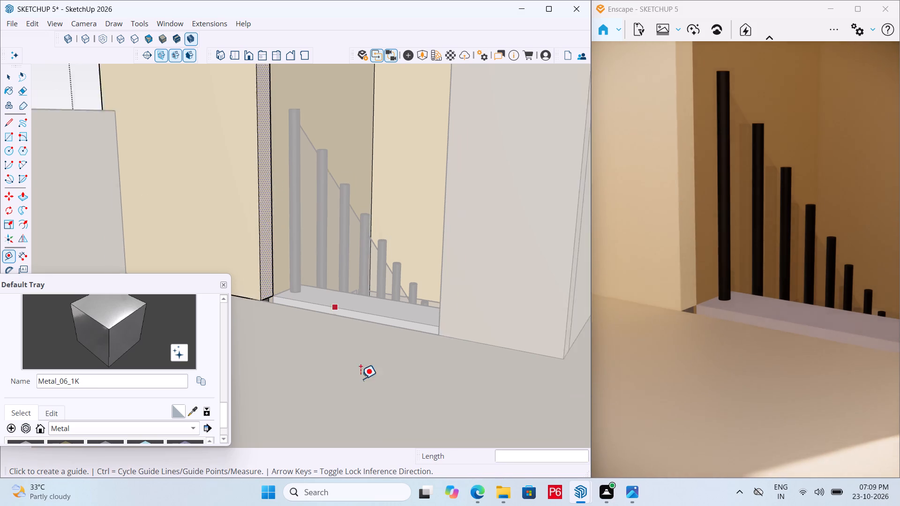
scroll(360, 379, down, 2)
scroll(322, 333, down, 5)
scroll(300, 79, up, 9)
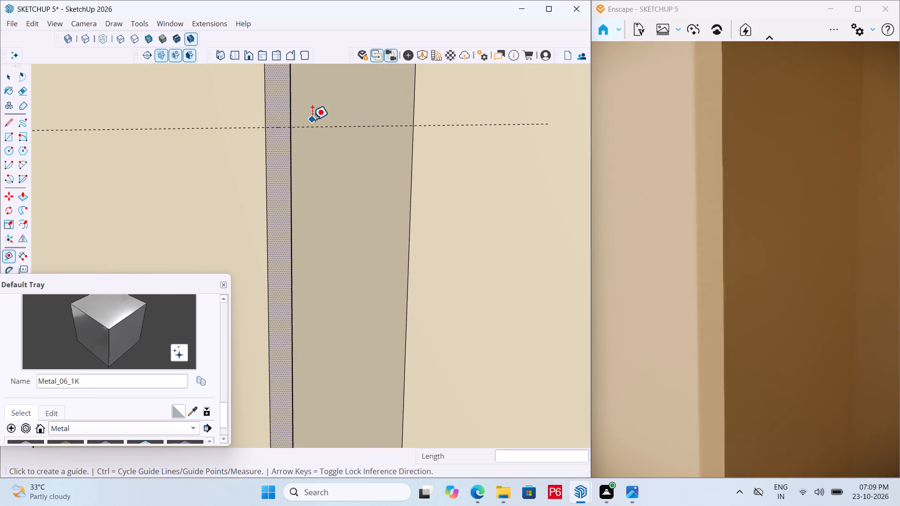
Draw a line across the wall end face along the 7' guide, and erase the guide.
key(l)
drag(262, 127, 273, 126)
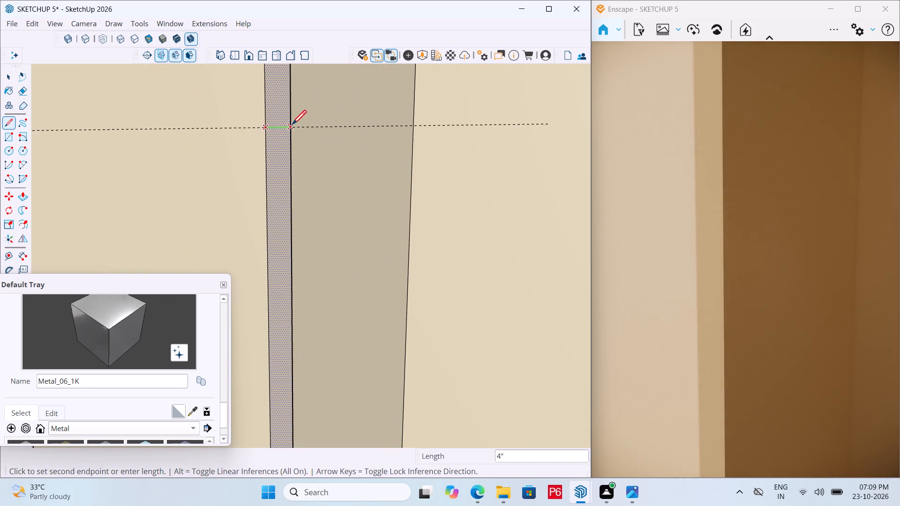
drag(292, 126, 288, 128)
key(space)
scroll(246, 149, down, 3)
key(e)
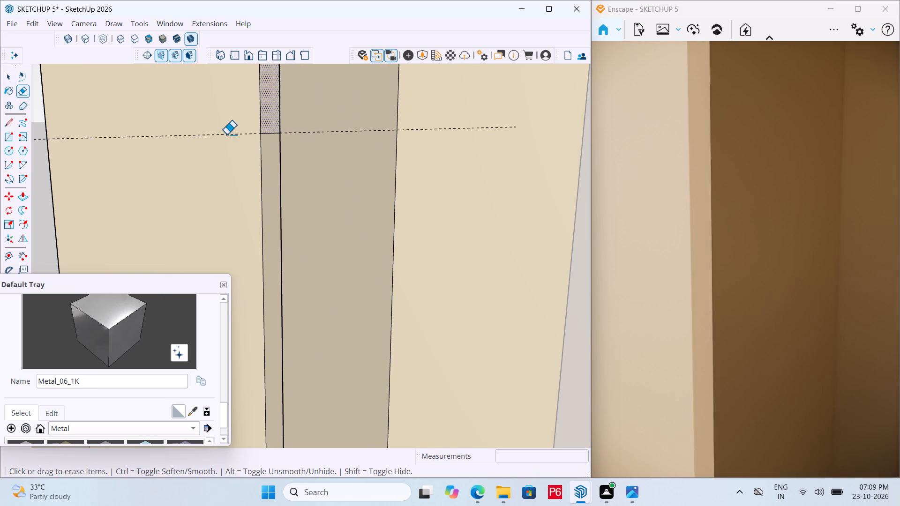
click(226, 134)
Push/pull the wall end face above the line 3' across the opening to the opposite wall, forming a door lintel.
key(p)
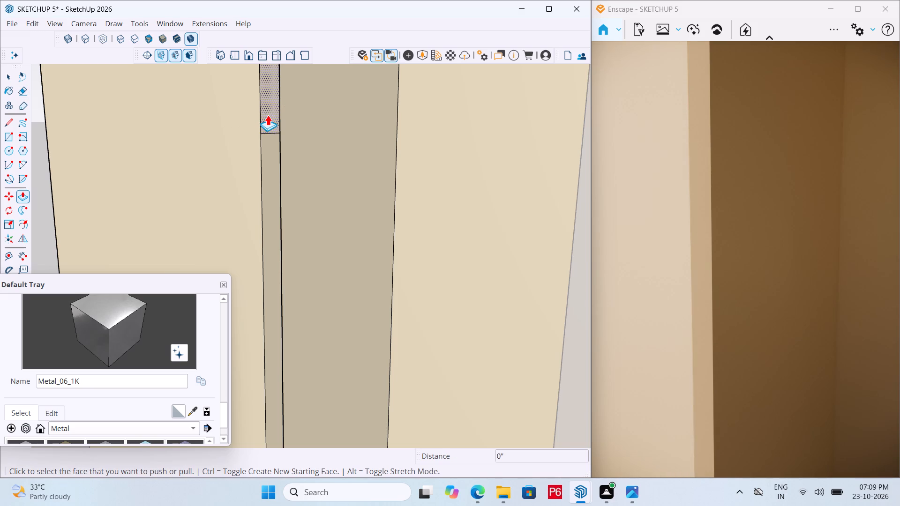
click(268, 115)
scroll(335, 160, down, 6)
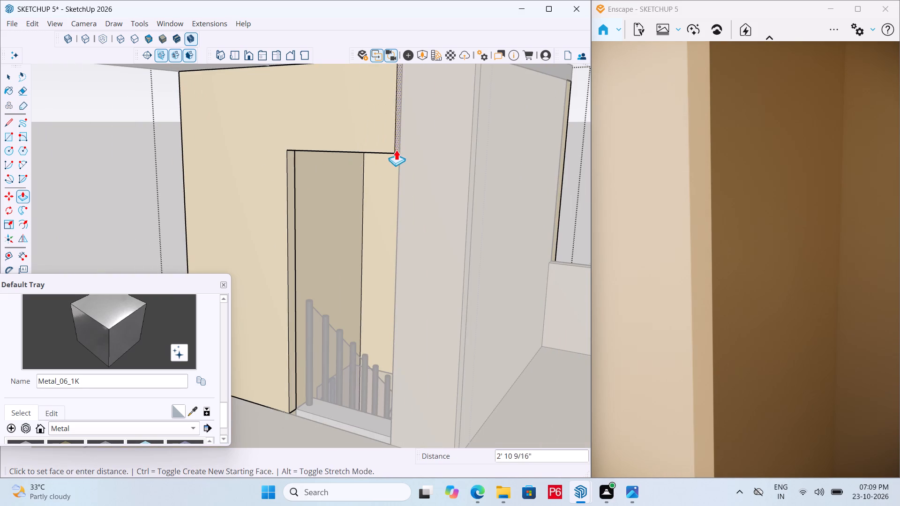
click(400, 161)
Save the house model.
key(ctrl+s)
key(ctrl+s)
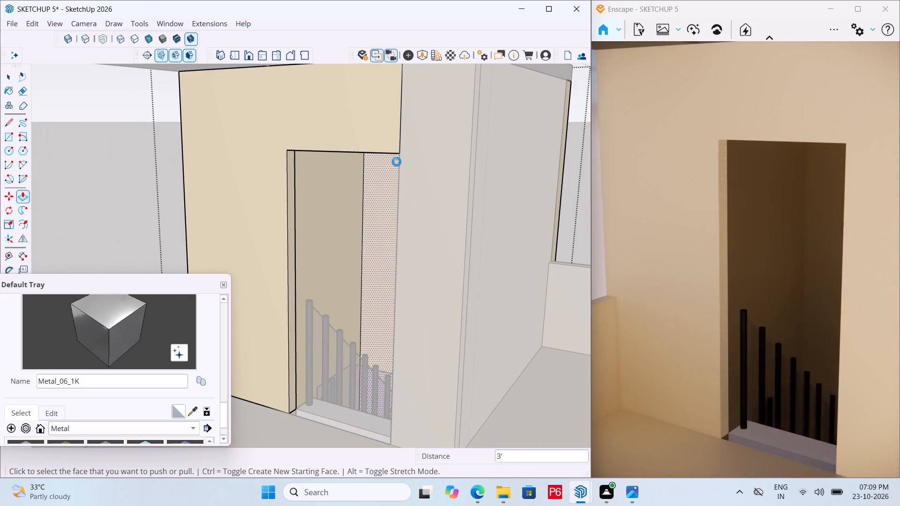
key(ctrl+s)
key(ctrl+s)
key(ctrl+s)
key(ctrl+s)
key(ctrl+s)
key(ctrl+s)
key(ctrl+s)
key(ctrl+s)
key(ctrl+s)
key(ctrl+s)
Draw a 3' by 7' rectangle filling the stair cabin's door opening.
key(space)
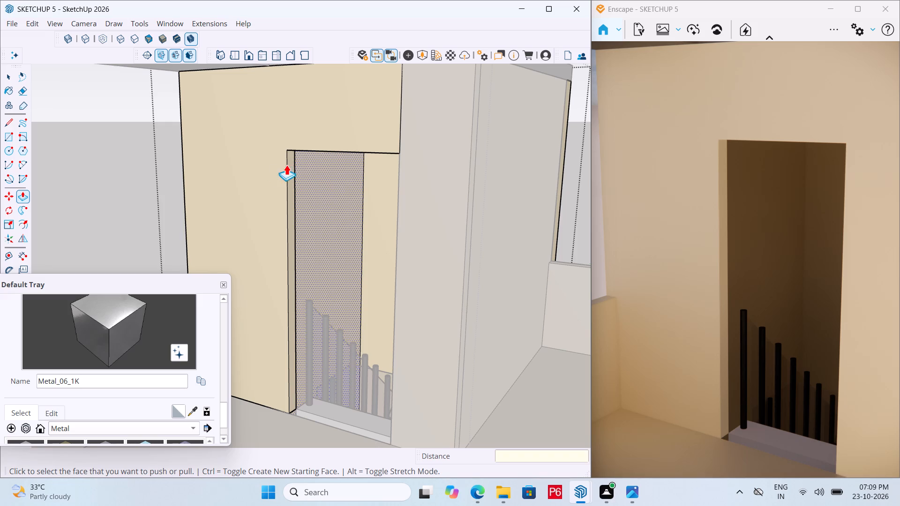
scroll(271, 167, down, 3)
key(space)
scroll(235, 163, down, 7)
middle_drag(293, 171, 167, 159)
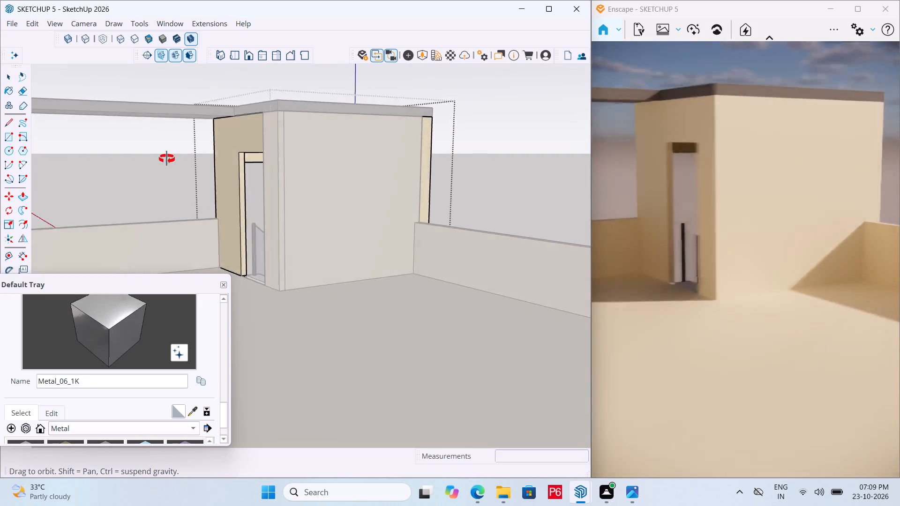
middle_drag(167, 159, 331, 191)
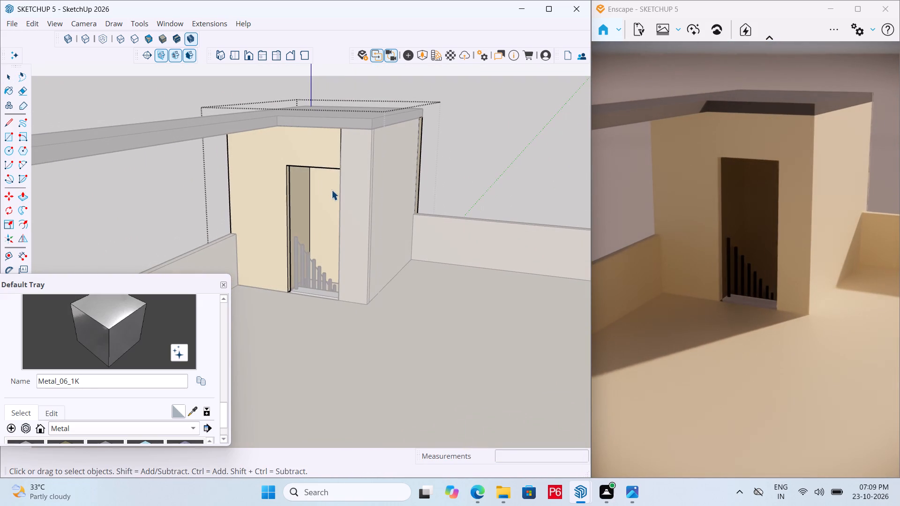
key(r)
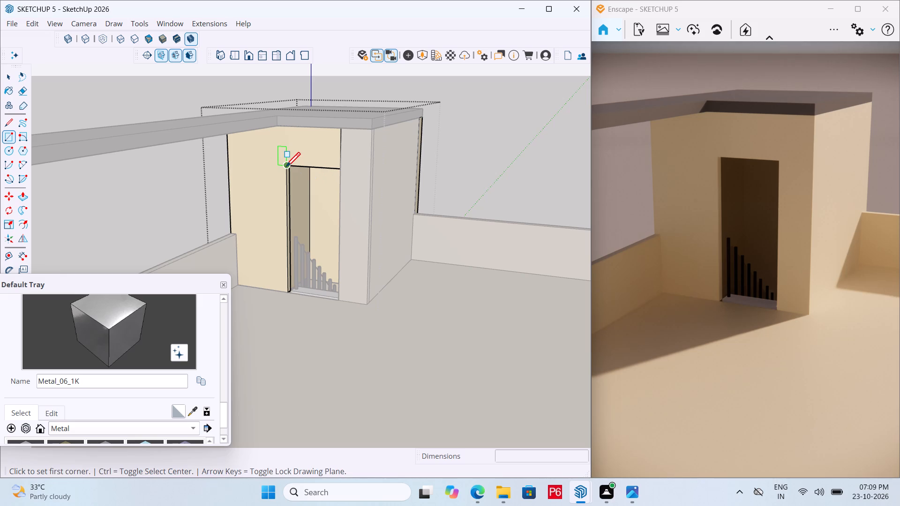
click(286, 168)
click(342, 299)
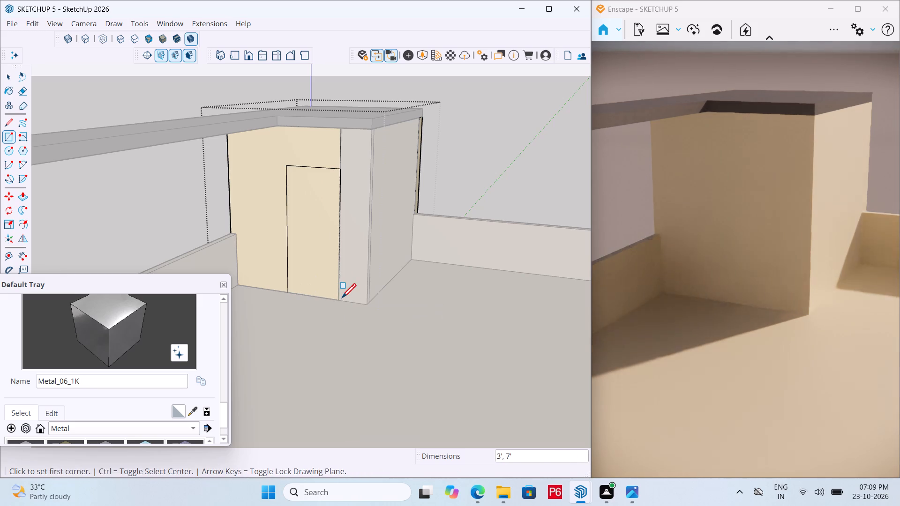
Group the door rectangle with its edges, open the group and select its face.
key(space)
click(324, 201)
double_click(322, 199)
right_click(322, 199)
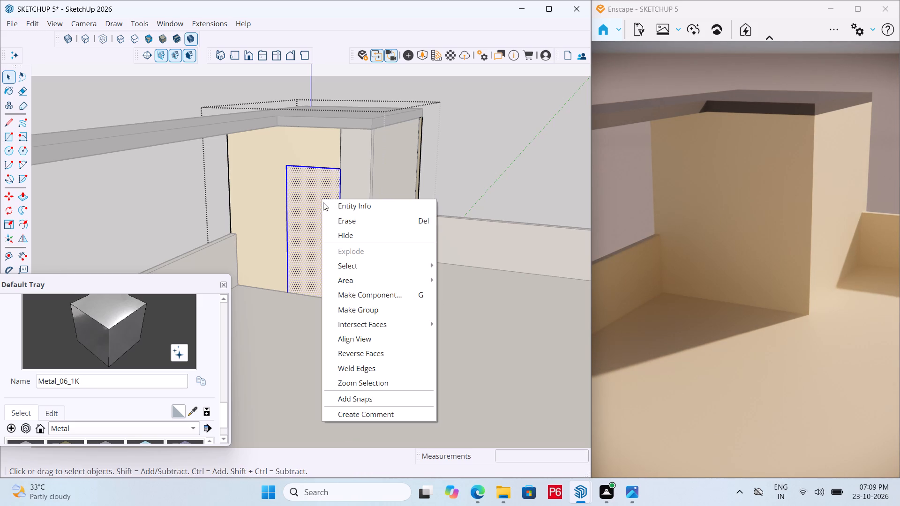
click(361, 313)
triple_click(304, 196)
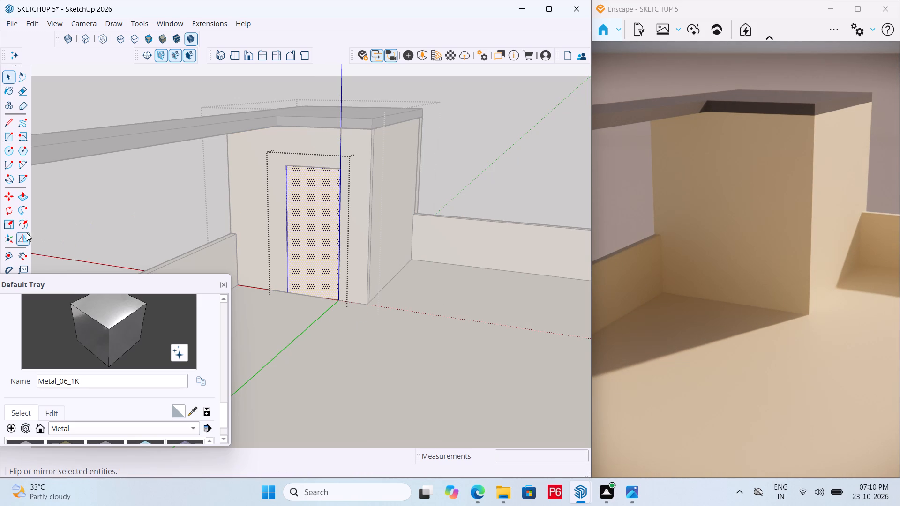
Offset the door face's edges 3" inward to outline the door frame.
click(23, 229)
click(302, 194)
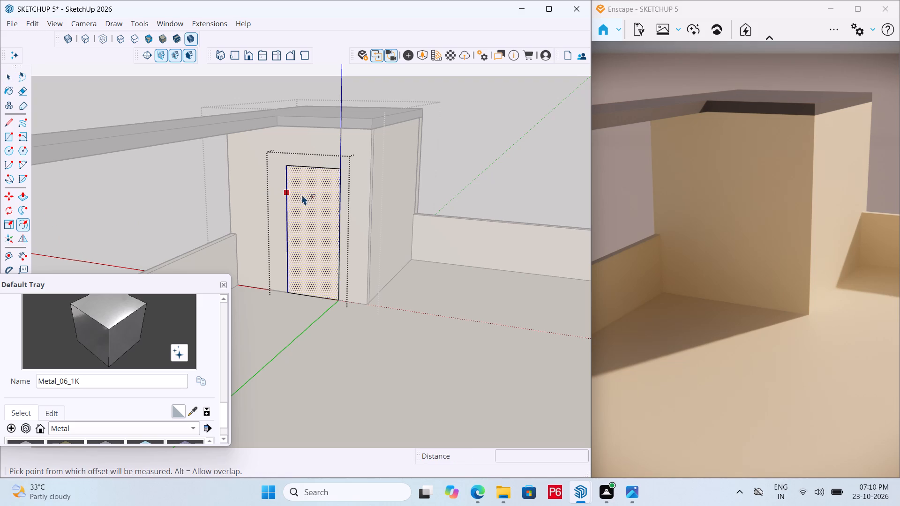
key(3)
key(shift+quotedbl)
key(Return)
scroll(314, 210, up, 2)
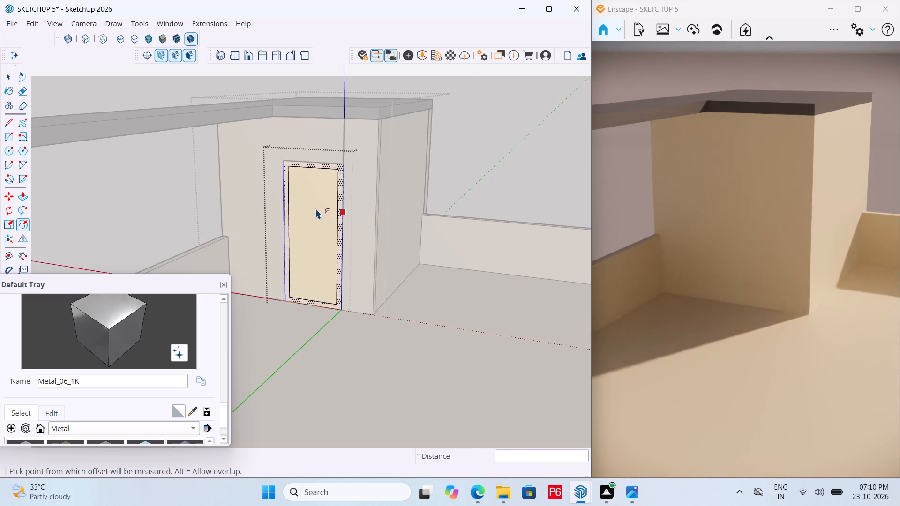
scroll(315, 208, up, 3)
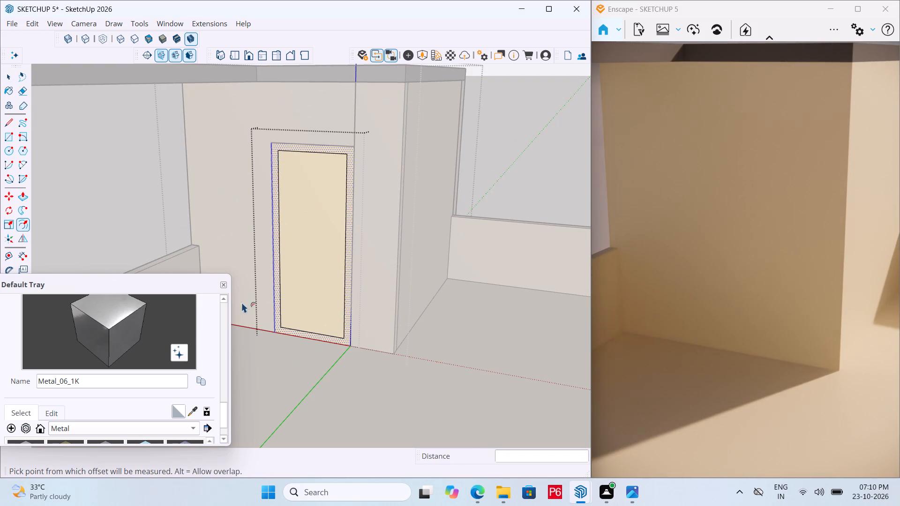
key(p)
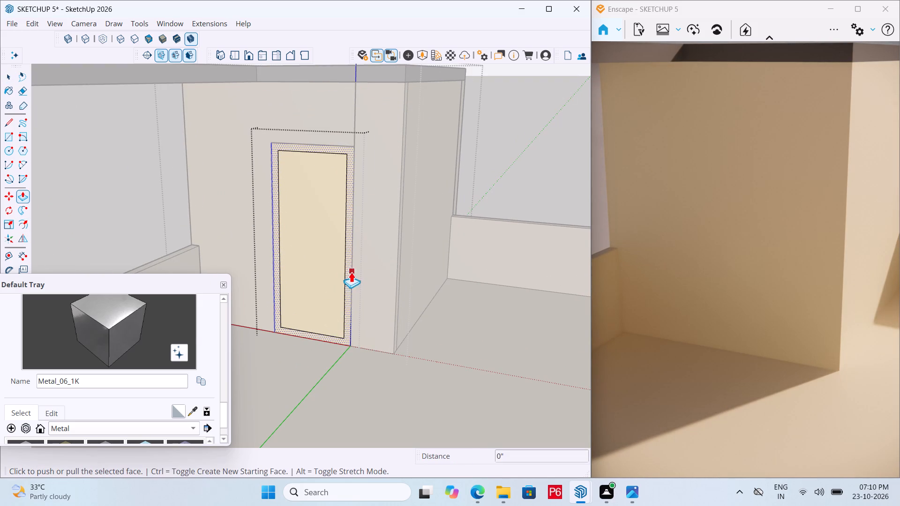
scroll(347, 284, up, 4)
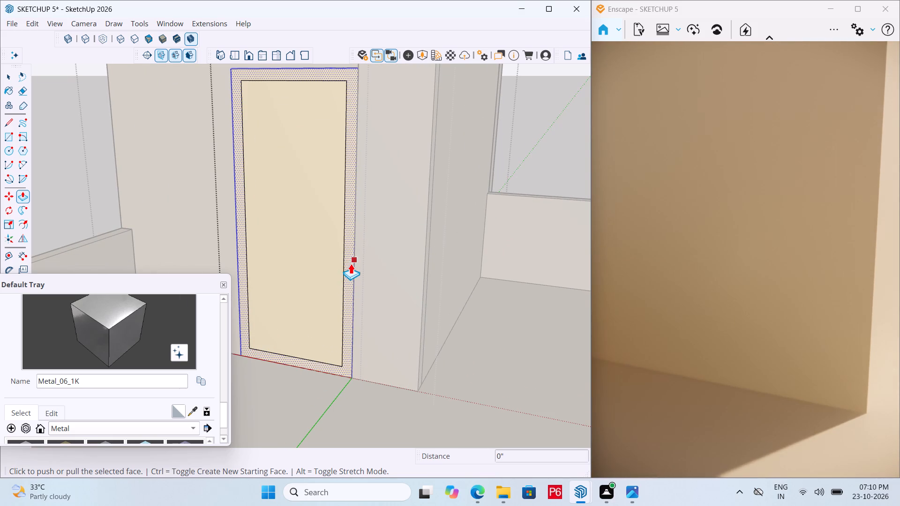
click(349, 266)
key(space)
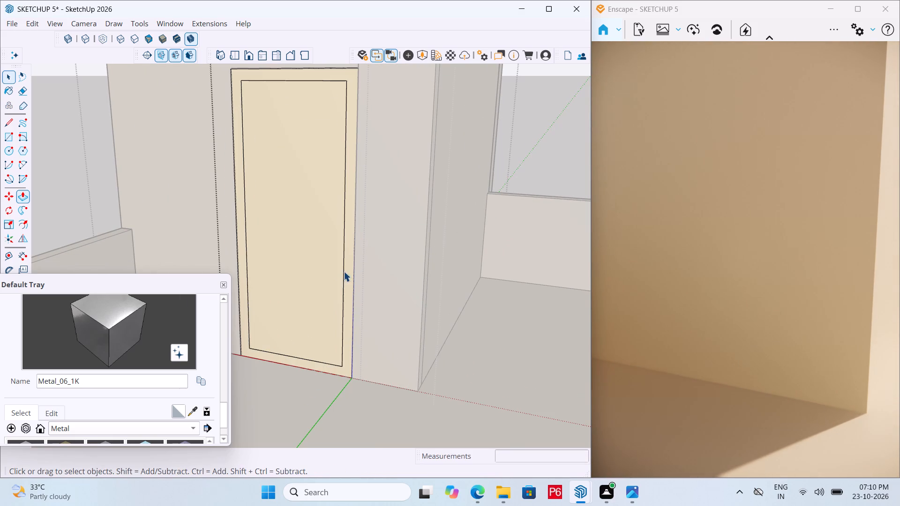
Paint the stair cabin door's frame face with the Wood_Floor_12_1K material from the Wood collection.
scroll(176, 371, down, 5)
click(157, 384)
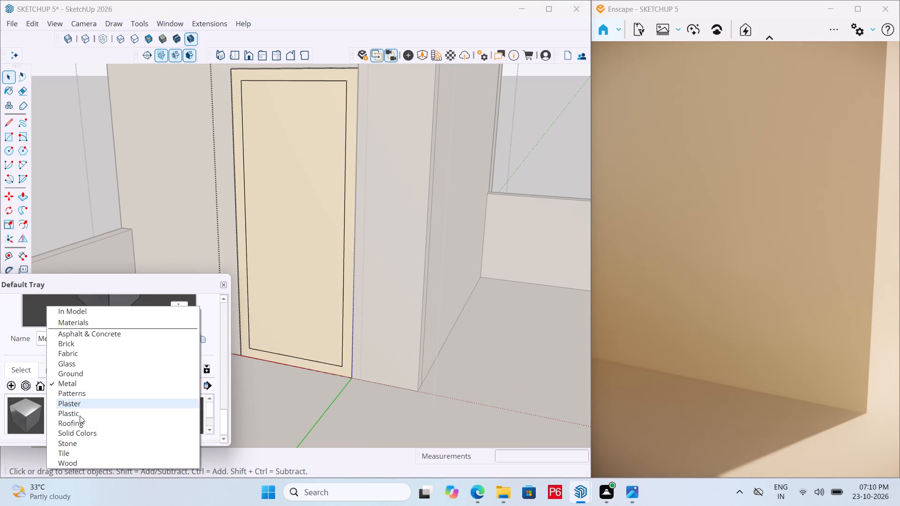
click(77, 466)
scroll(129, 418, down, 2)
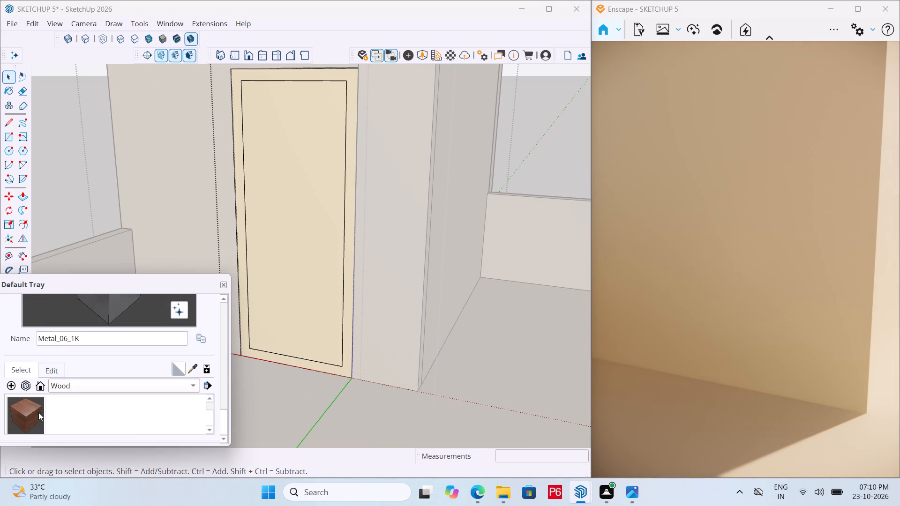
scroll(38, 412, up, 2)
scroll(130, 415, down, 1)
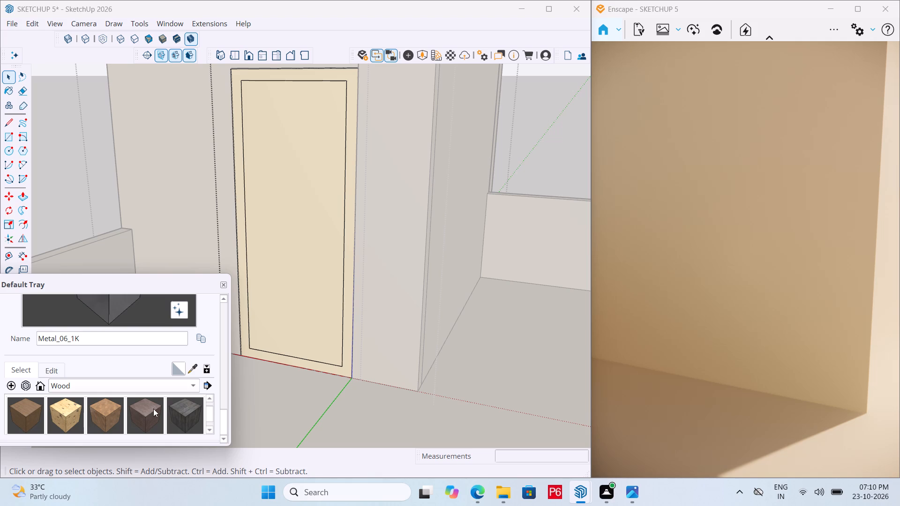
click(154, 408)
click(347, 362)
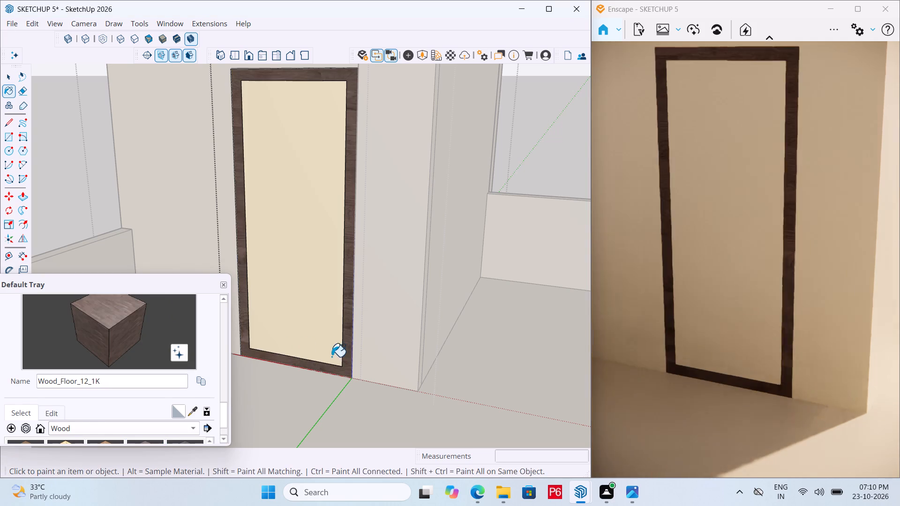
Paint the stair cabin door's inner panel with the Plywood_08_1K wood material.
scroll(94, 395, down, 3)
scroll(68, 408, up, 1)
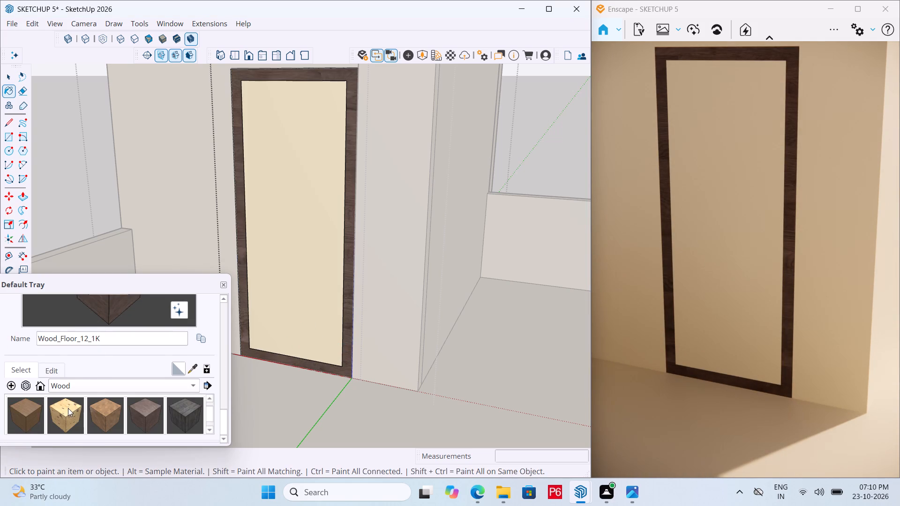
click(68, 408)
click(295, 266)
scroll(256, 260, down, 1)
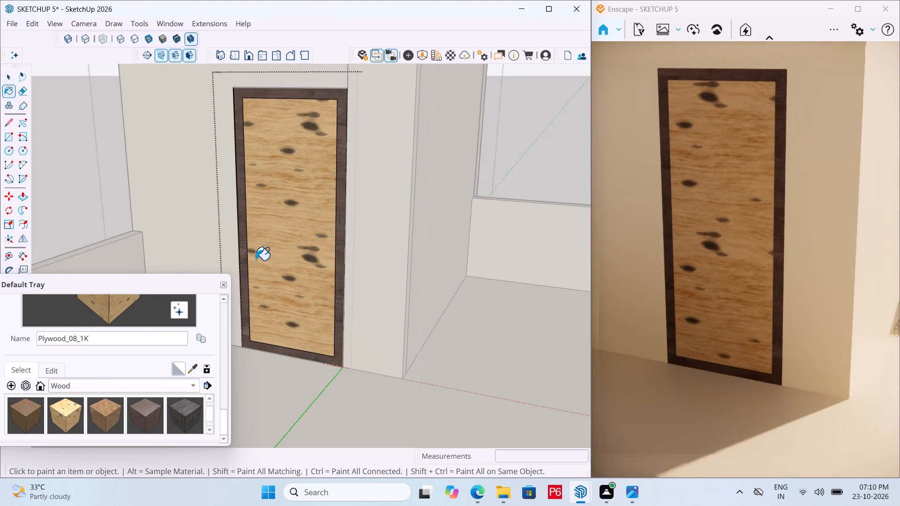
scroll(255, 260, down, 1)
middle_drag(255, 260, 232, 253)
Extrude the door frame face 3" outward with Push/Pull and leave the door group.
key(space)
scroll(318, 264, up, 4)
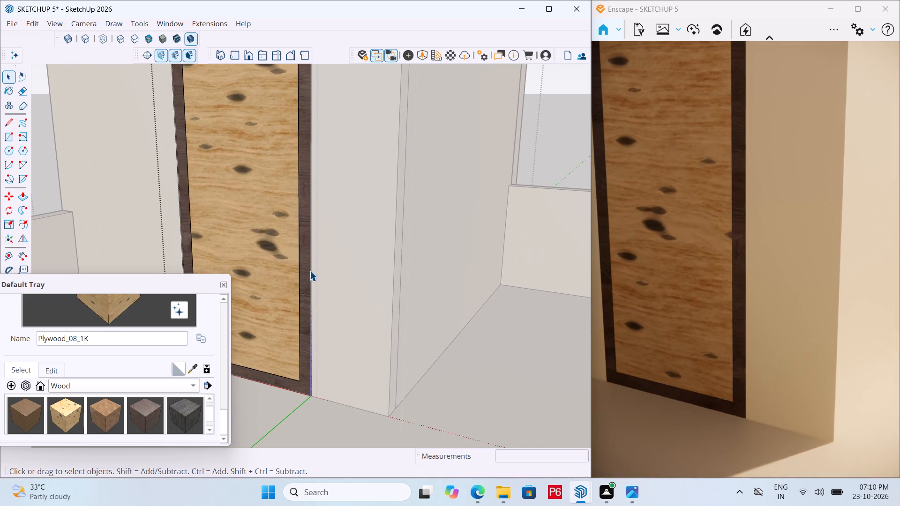
click(306, 273)
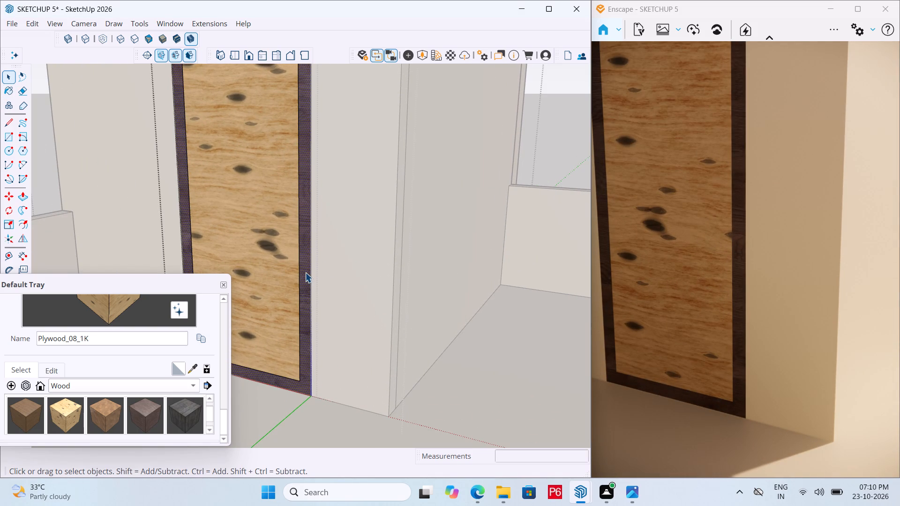
key(p)
click(305, 272)
text(3")
key(Return)
key(space)
click(274, 268)
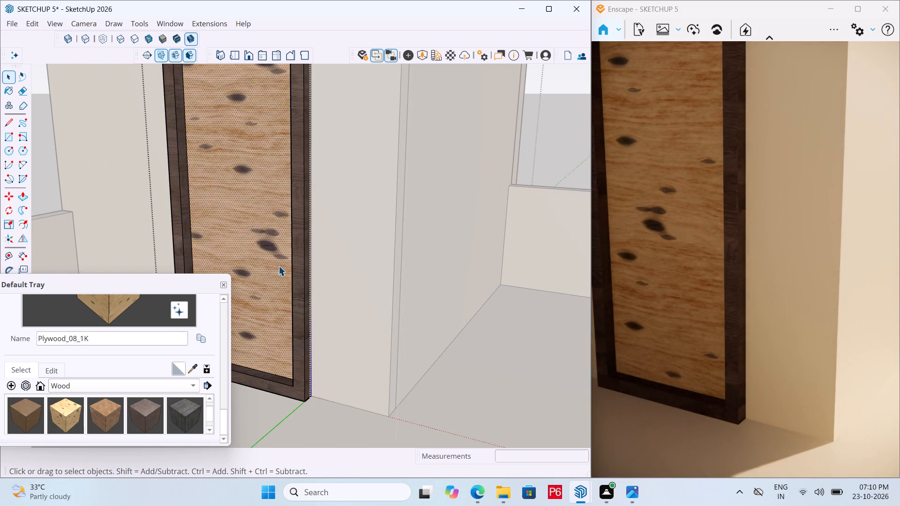
scroll(335, 234, down, 4)
double_click(99, 177)
triple_click(93, 167)
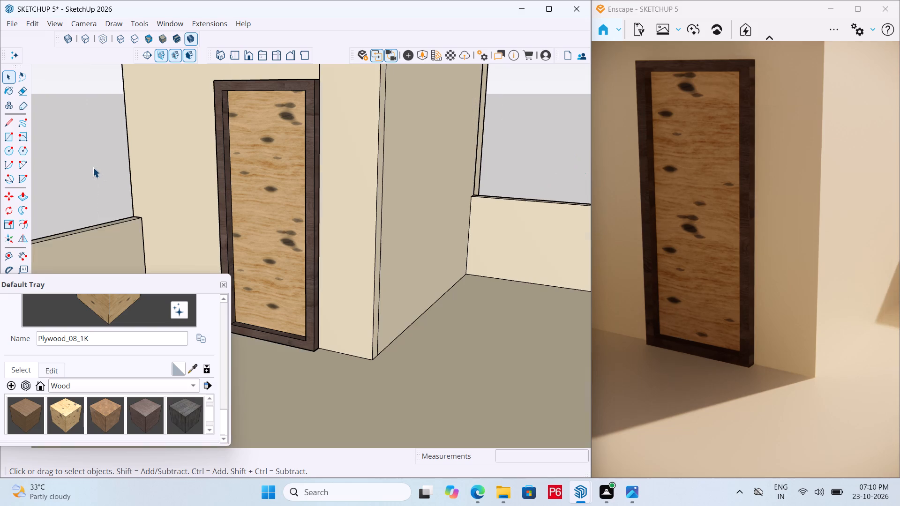
double_click(93, 167)
Move the door group 3" back into the opening by its bottom corner so the frame sits flush with the cabin wall.
click(305, 281)
scroll(315, 297, up, 4)
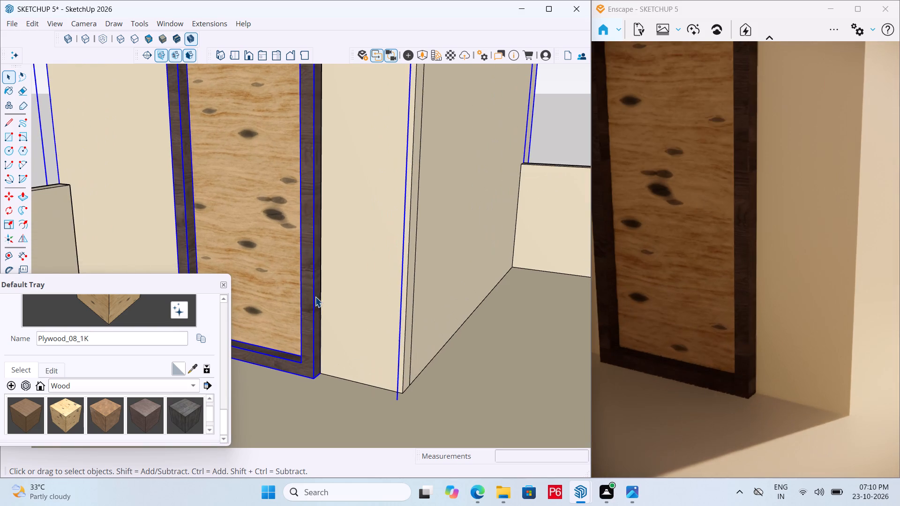
double_click(301, 270)
click(310, 256)
key(m)
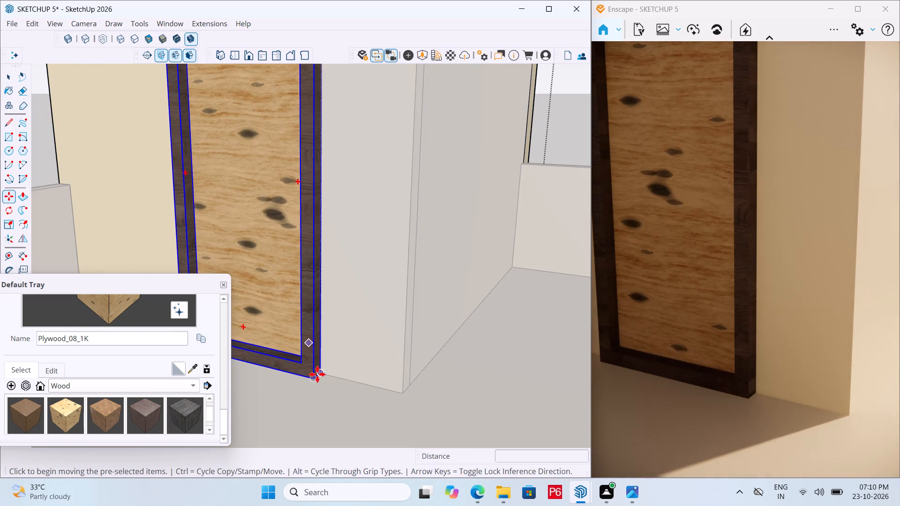
scroll(322, 381, up, 4)
click(309, 379)
click(320, 365)
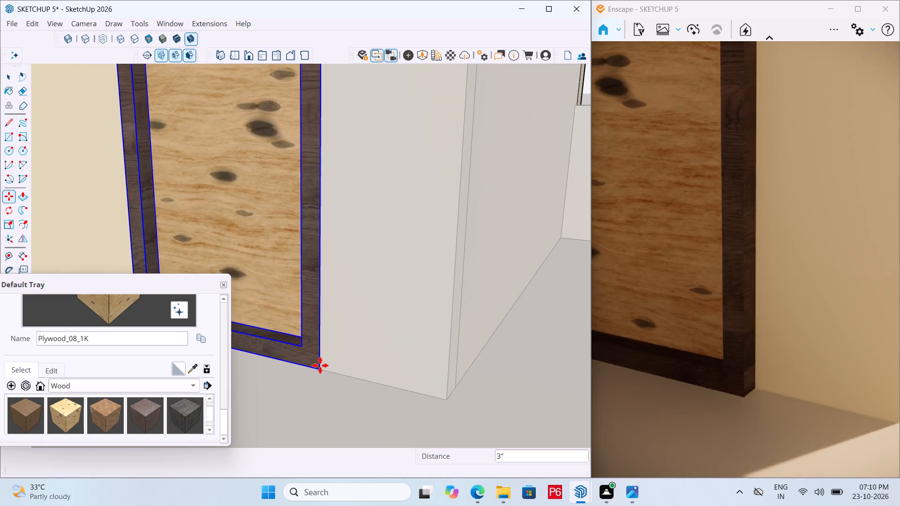
scroll(395, 308, down, 7)
Save the house model and exit the open group around the stair cabin door.
key(ctrl+s)
key(ctrl+s)
key(ctrl+s)
key(ctrl+s)
key(ctrl+s)
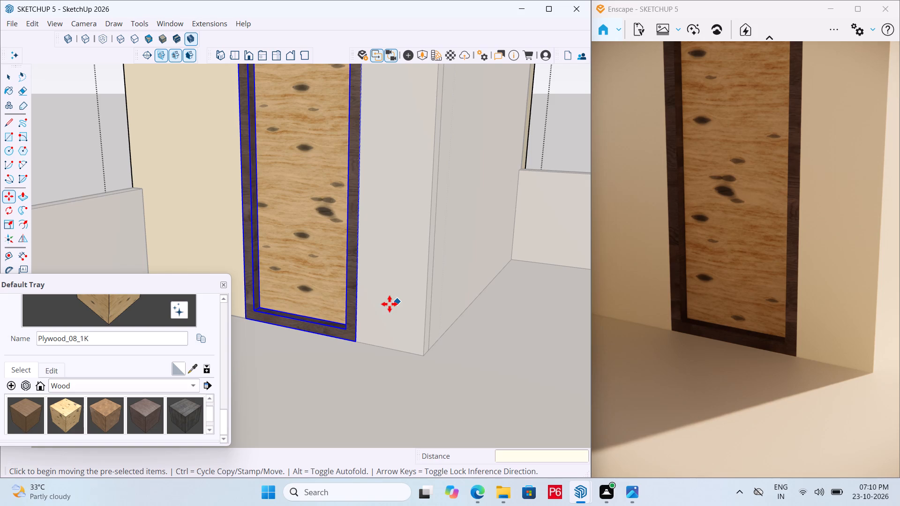
key(ctrl+s)
scroll(384, 294, down, 6)
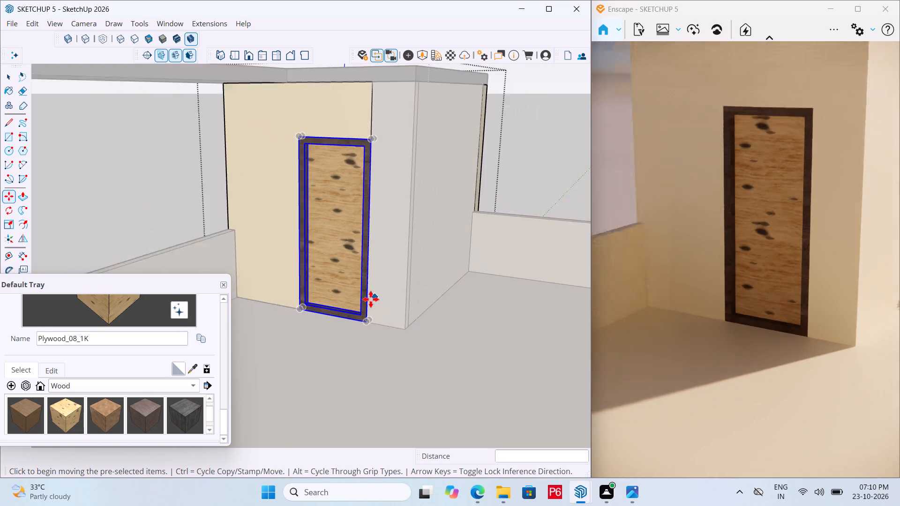
scroll(371, 299, down, 7)
middle_drag(324, 289, 353, 285)
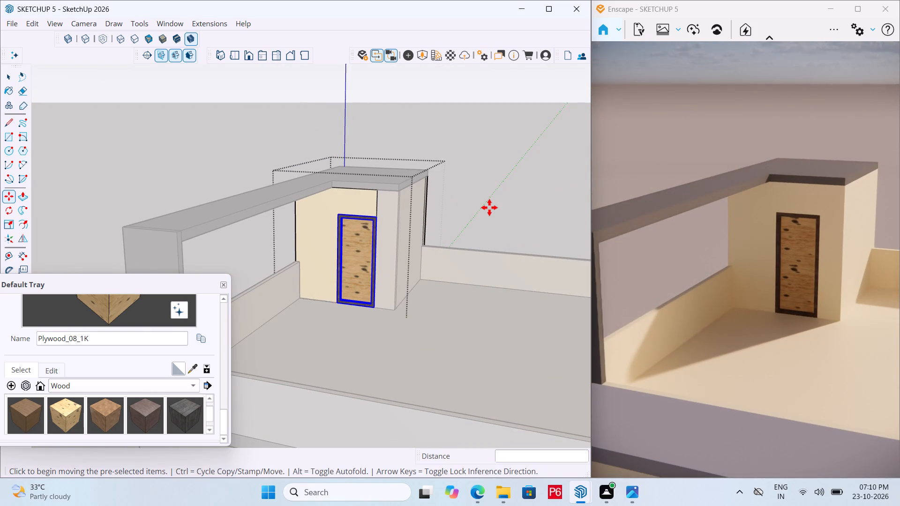
key(space)
double_click(482, 206)
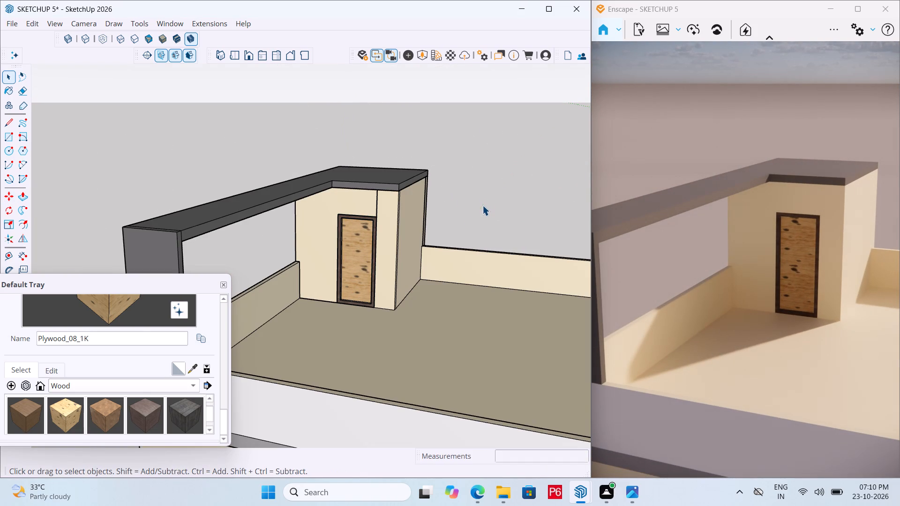
key(ctrl+s)
key(ctrl+s)
key(ctrl+s)
ctrl+scroll(374, 204, up, 5)
key(ctrl+s)
key(ctrl+s)
scroll(381, 200, up, 5)
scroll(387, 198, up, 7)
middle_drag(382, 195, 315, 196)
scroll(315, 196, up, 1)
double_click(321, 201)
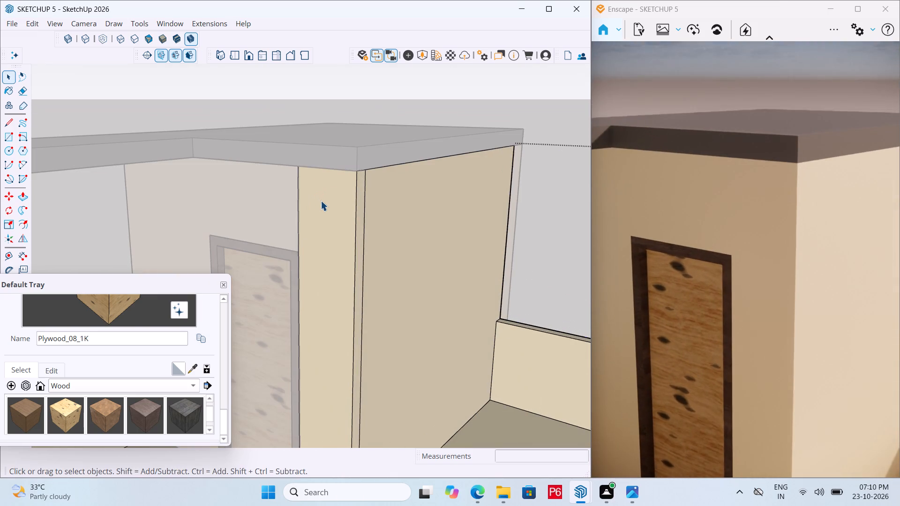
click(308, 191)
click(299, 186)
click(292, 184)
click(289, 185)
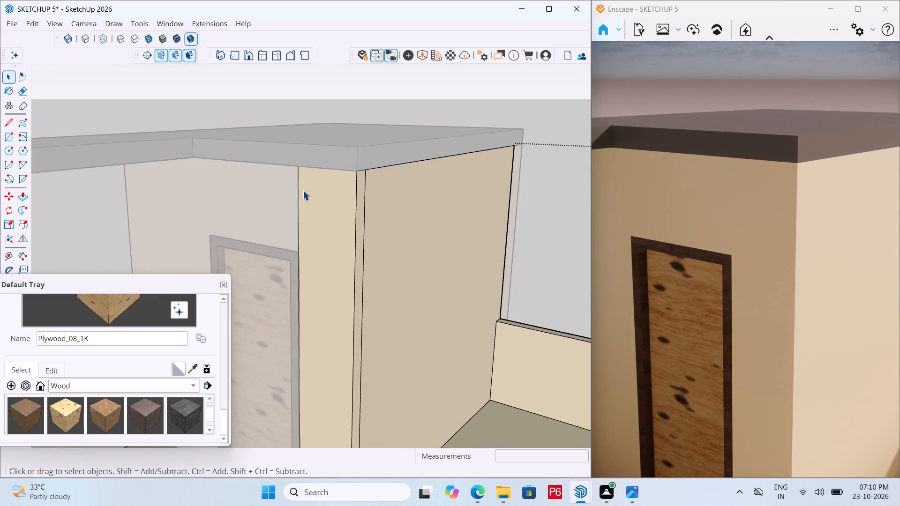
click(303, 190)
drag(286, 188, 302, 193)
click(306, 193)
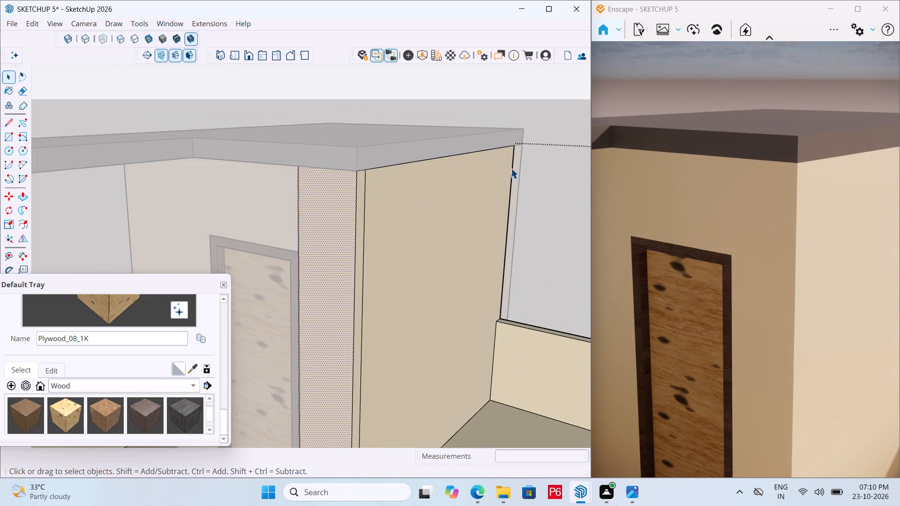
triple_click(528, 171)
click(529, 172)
Save the house model.
scroll(457, 175, down, 6)
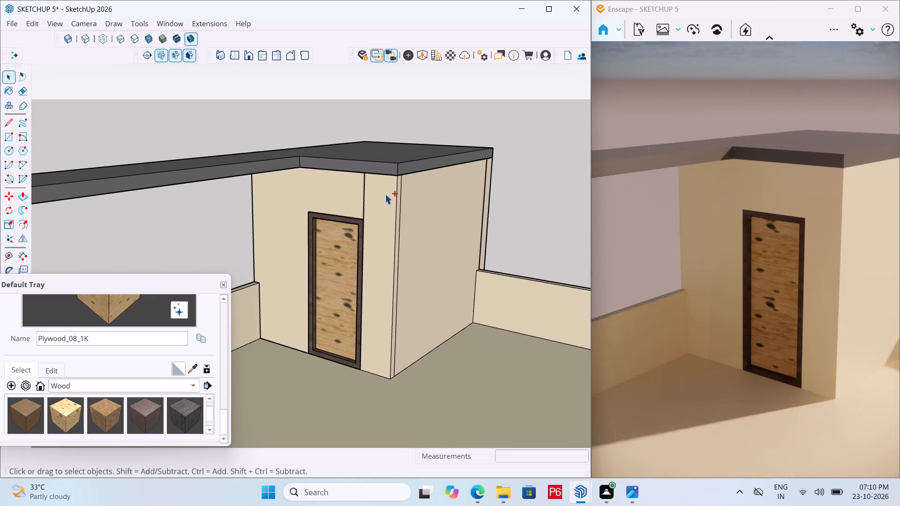
key(ctrl+s)
key(ctrl+s)
key(ctrl+s)
key(ctrl+s)
key(ctrl+s)
key(ctrl+s)
Examine the whole house from all sides to review its exterior and find unfinished parts.
scroll(392, 243, down, 14)
scroll(369, 213, down, 8)
middle_drag(358, 251, 596, 275)
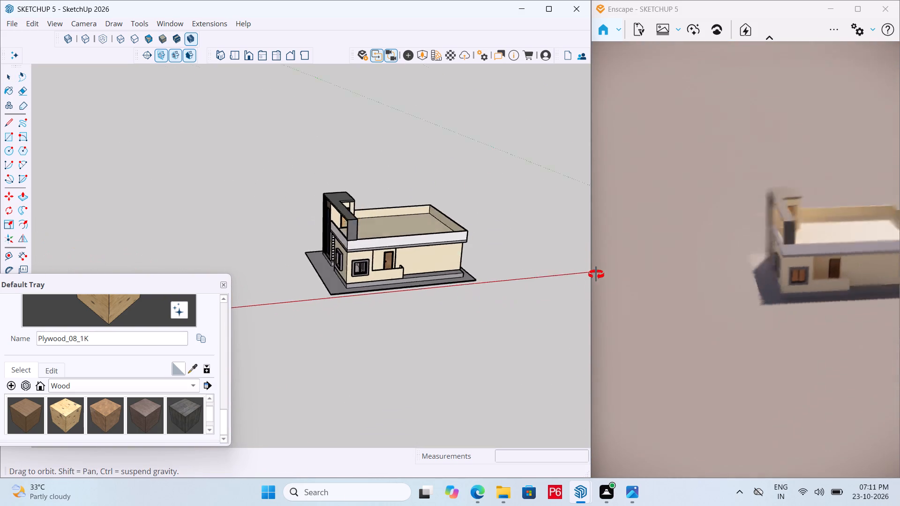
middle_drag(596, 275, 598, 273)
middle_drag(347, 228, 532, 176)
middle_drag(397, 193, 189, 181)
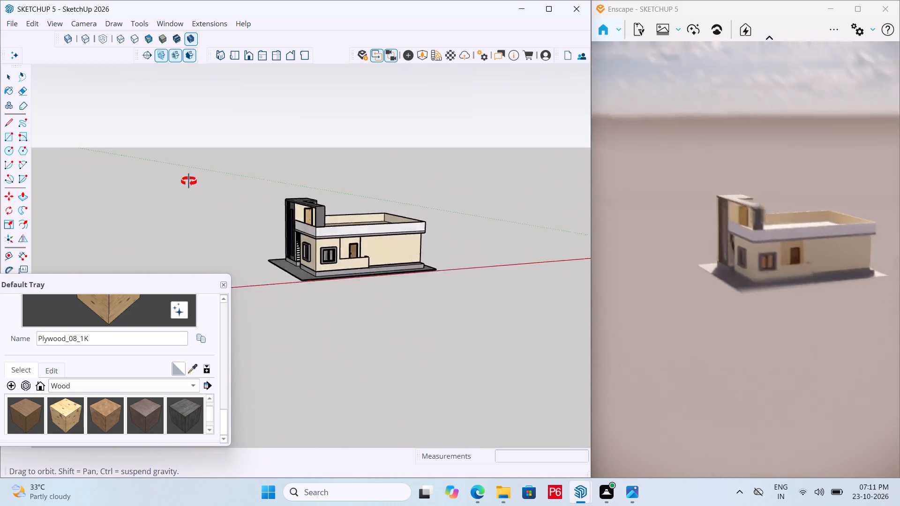
middle_drag(189, 181, 175, 267)
middle_drag(470, 223, 0, 225)
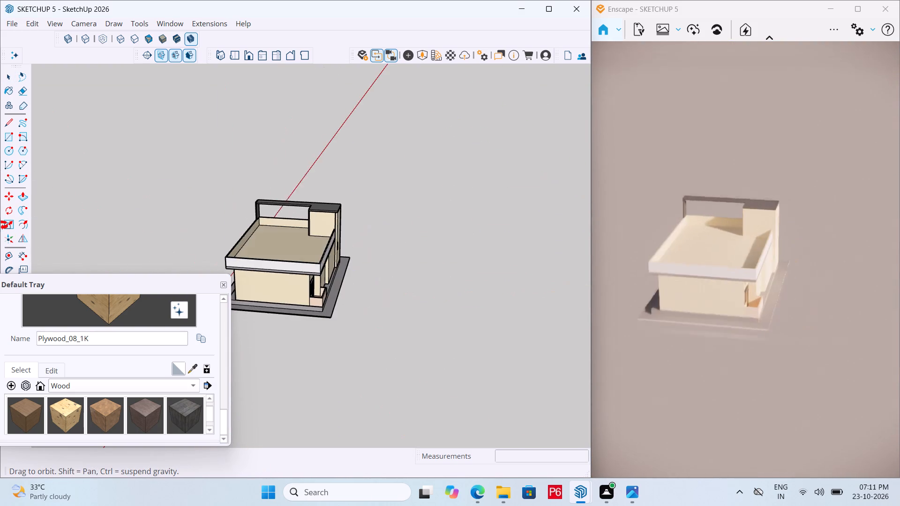
middle_drag(0, 225, 488, 259)
middle_drag(367, 253, 524, 248)
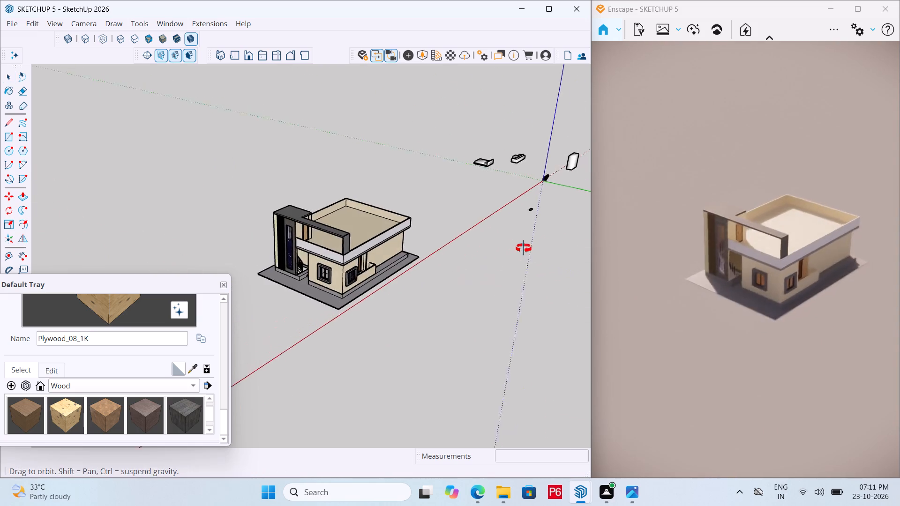
middle_drag(524, 248, 524, 247)
scroll(523, 246, up, 5)
middle_drag(339, 196, 465, 129)
scroll(423, 143, down, 6)
middle_drag(341, 200, 300, 234)
scroll(307, 227, down, 1)
middle_drag(300, 234, 242, 273)
scroll(324, 263, up, 4)
middle_drag(324, 263, 325, 258)
middle_click(332, 245)
scroll(299, 240, up, 4)
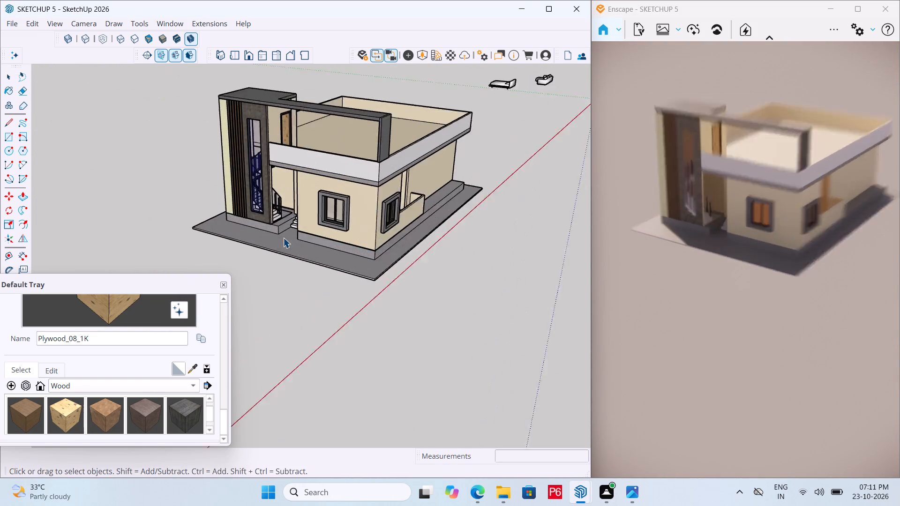
Paint the three front entrance steps with the Marble_06_1K material from the Stone collection.
scroll(283, 238, up, 2)
middle_drag(294, 233, 453, 256)
scroll(338, 238, up, 7)
middle_drag(267, 216, 281, 228)
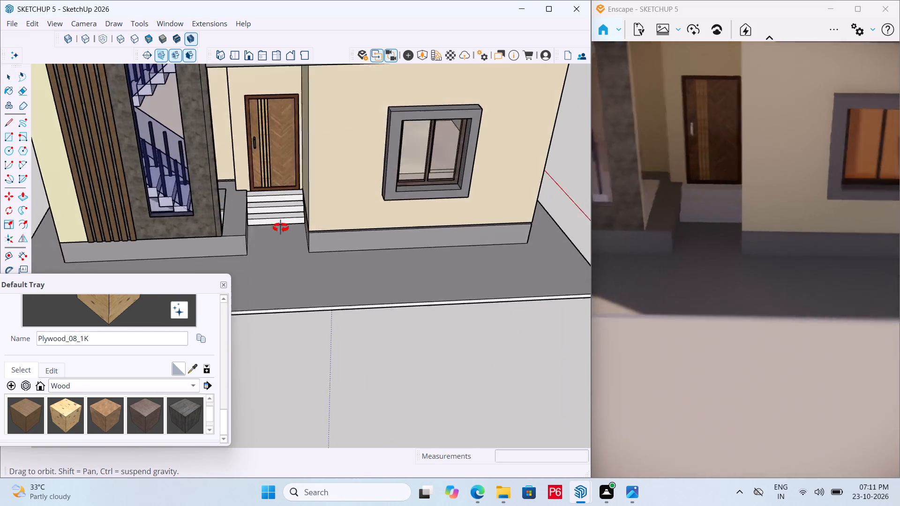
middle_drag(281, 228, 292, 219)
scroll(286, 226, up, 10)
key(space)
click(251, 171)
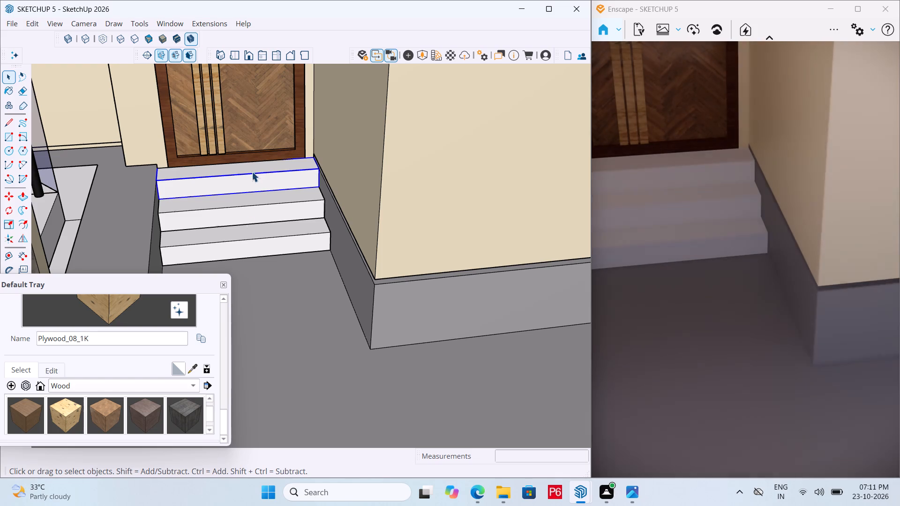
click(124, 385)
click(115, 372)
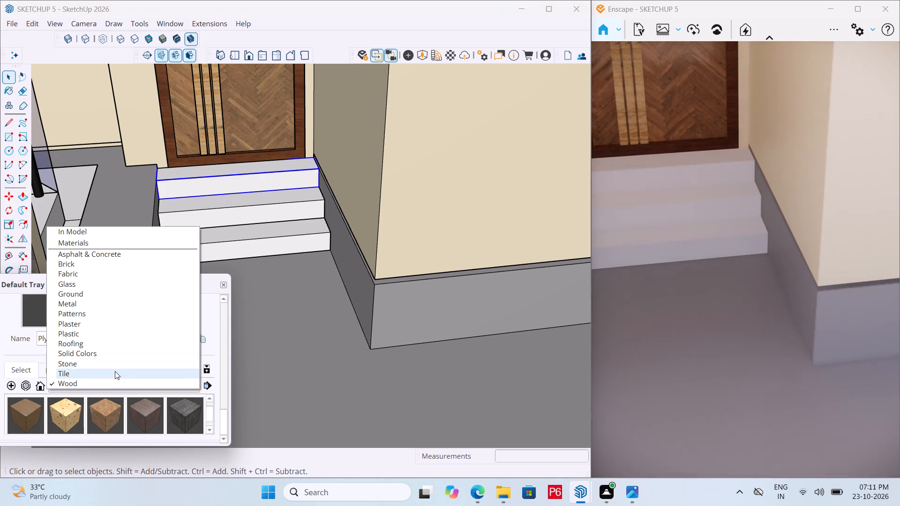
click(114, 388)
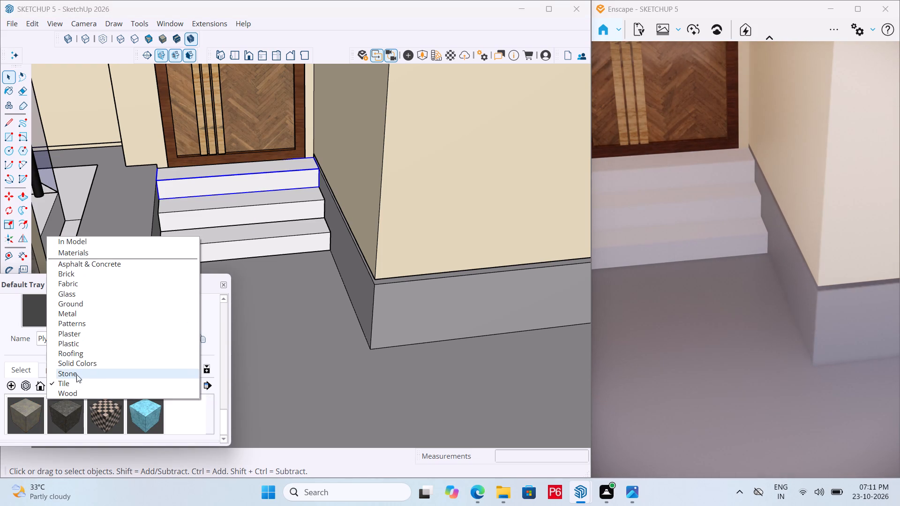
click(81, 380)
click(74, 389)
click(83, 376)
click(98, 417)
click(256, 241)
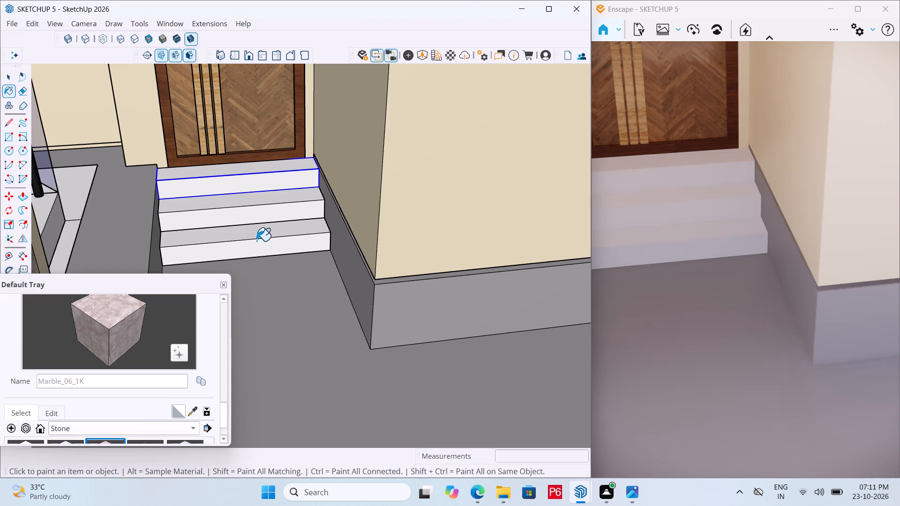
click(268, 205)
click(270, 173)
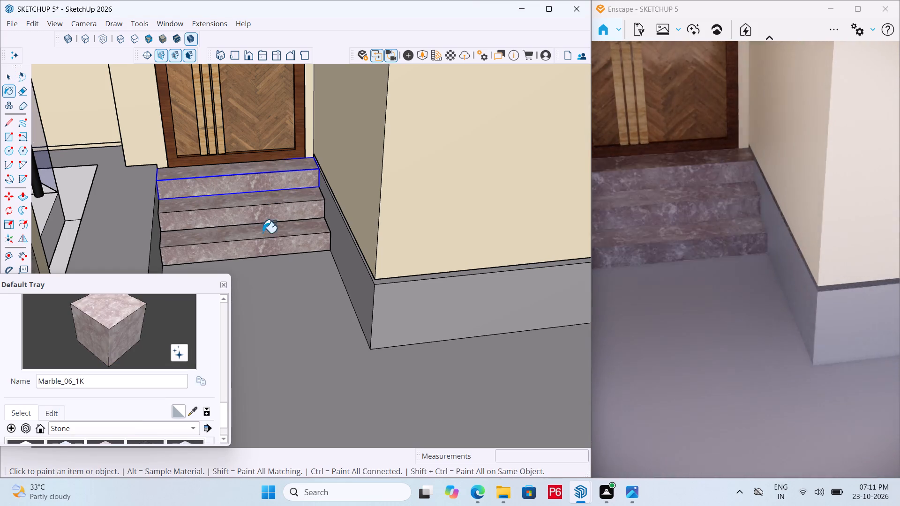
Save the house model.
scroll(280, 248, down, 3)
scroll(359, 241, down, 5)
middle_drag(340, 251, 120, 223)
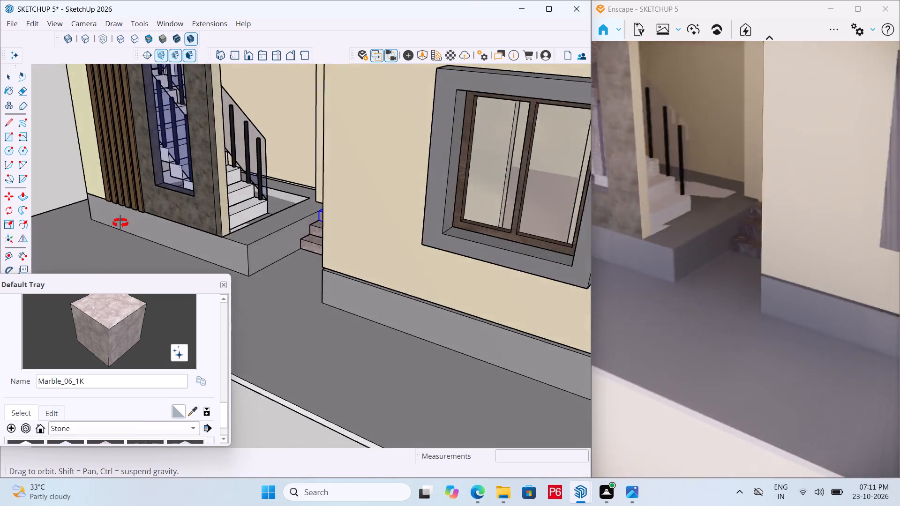
middle_drag(120, 223, 240, 240)
scroll(260, 186, down, 4)
middle_drag(233, 230, 211, 240)
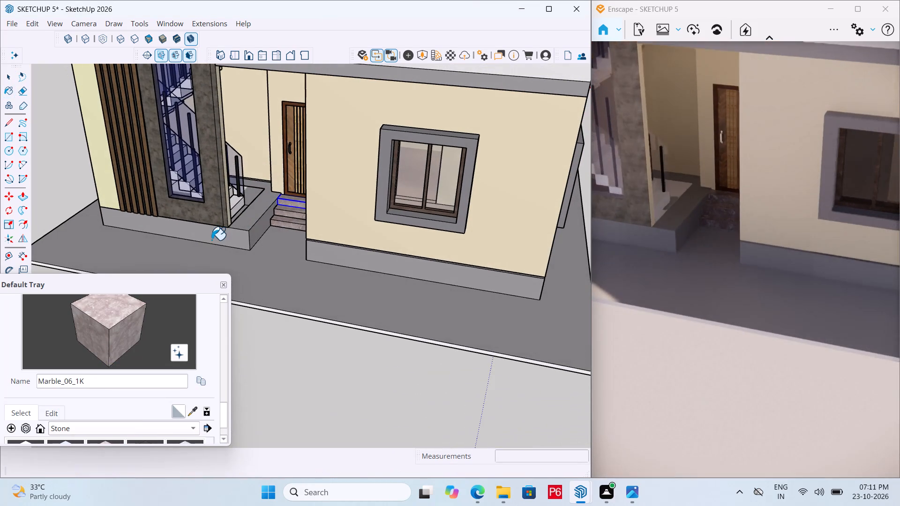
key(ctrl+s)
key(ctrl+s)
key(ctrl+s)
key(ctrl+s)
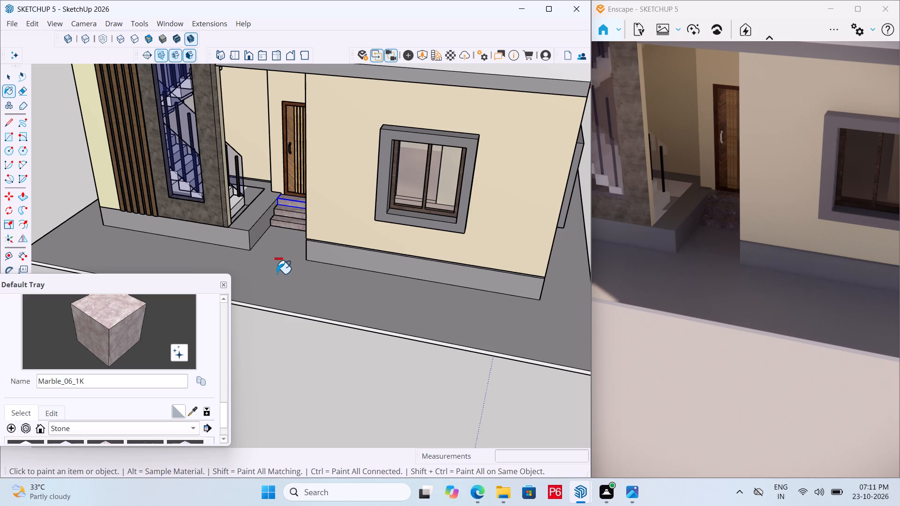
Paint the ground slab group around the house with Marble_20_1K from the Stone collection.
scroll(280, 274, down, 1)
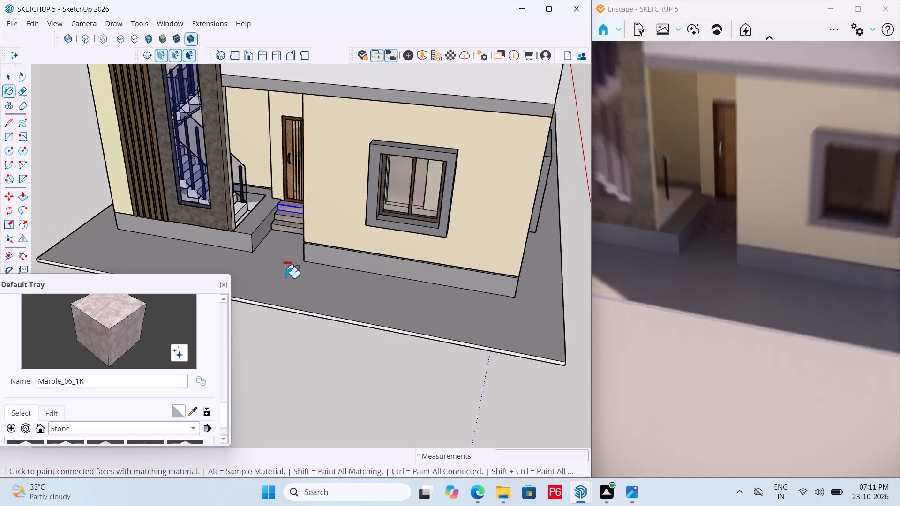
scroll(285, 278, down, 1)
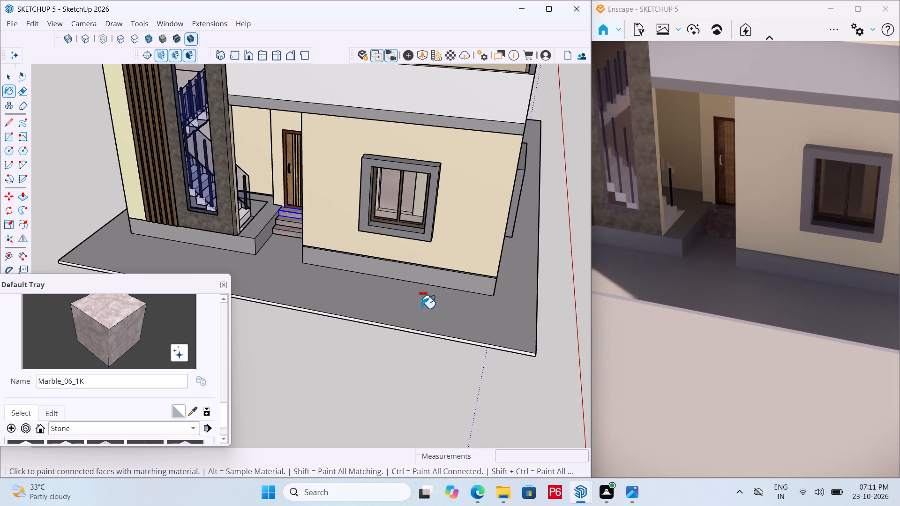
scroll(150, 386, down, 4)
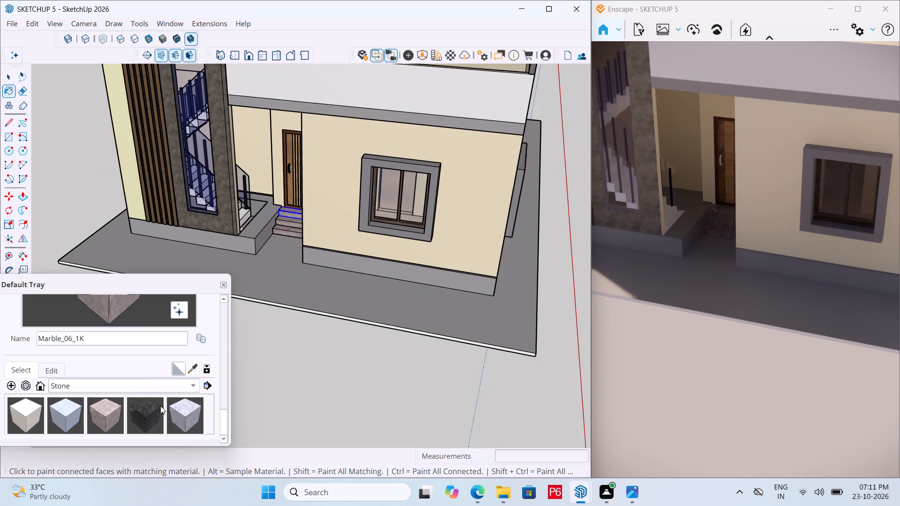
click(188, 410)
click(328, 284)
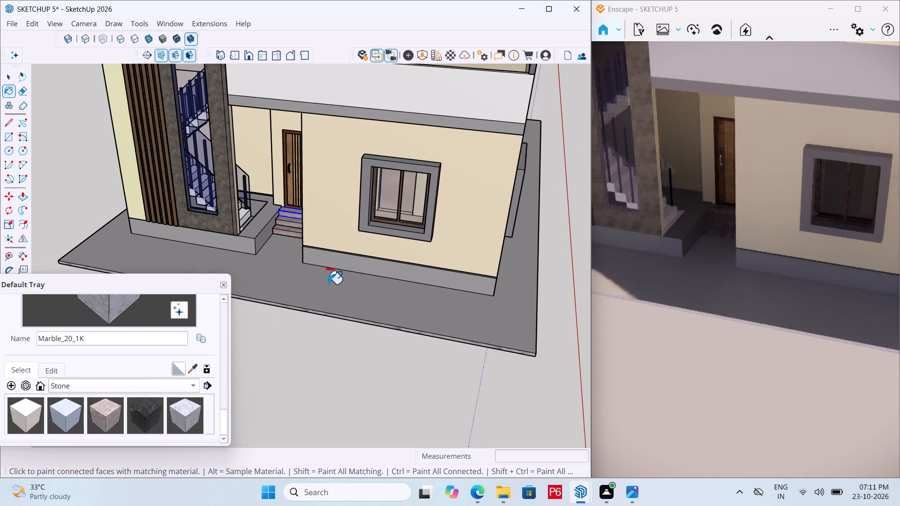
click(289, 272)
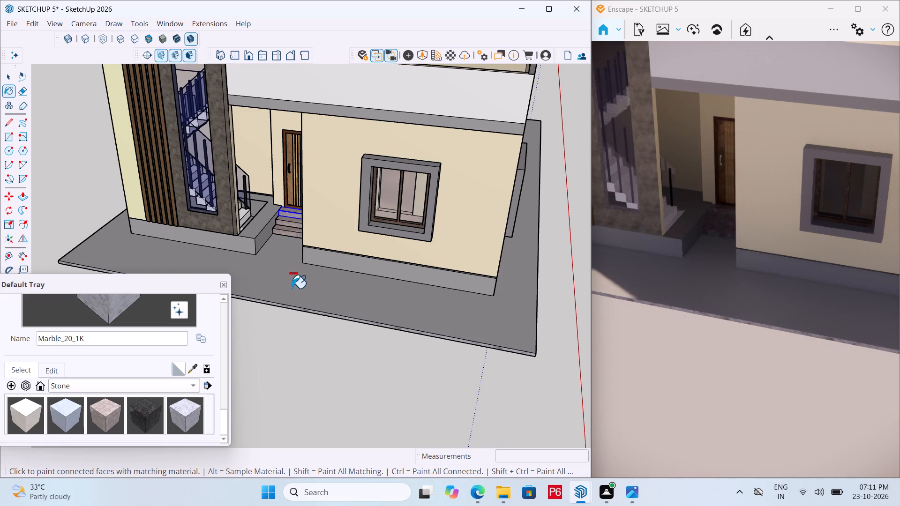
Open the ground slab group for editing and select its top face around the house.
key(Escape)
key(space)
click(277, 273)
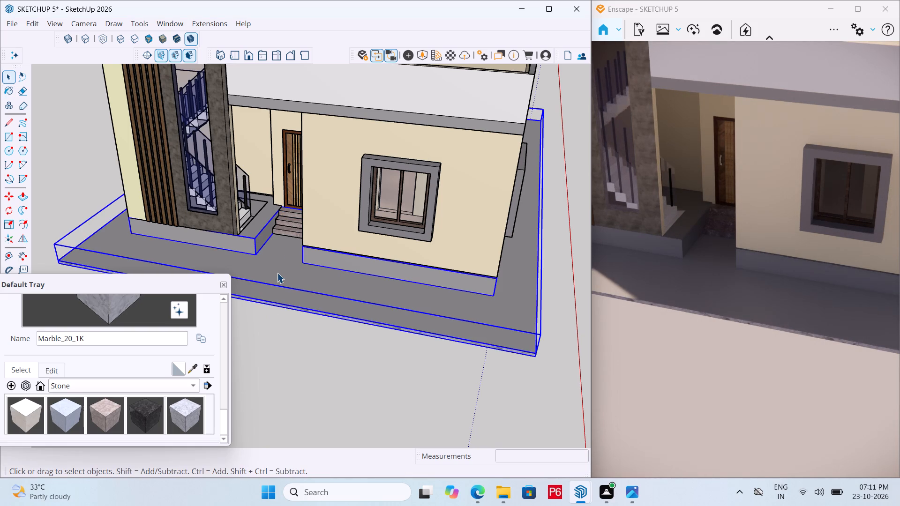
double_click(264, 280)
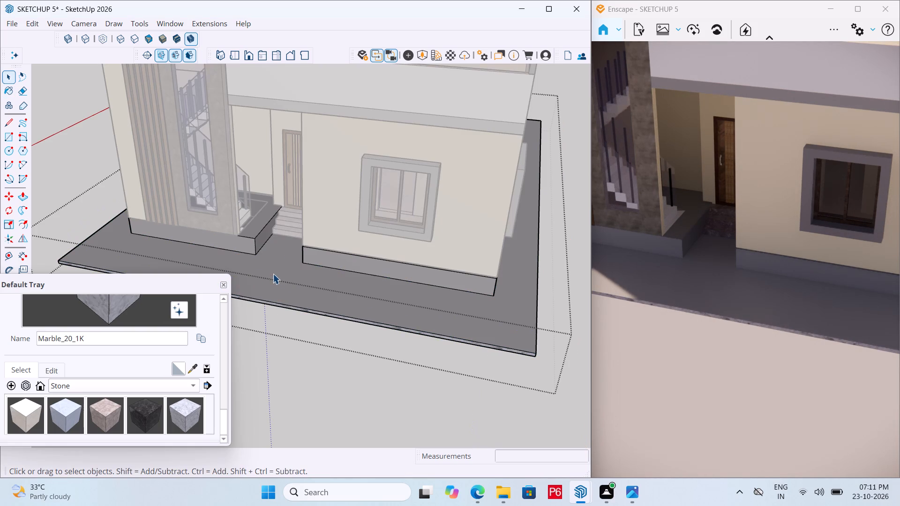
click(273, 274)
drag(179, 411, 184, 407)
click(304, 276)
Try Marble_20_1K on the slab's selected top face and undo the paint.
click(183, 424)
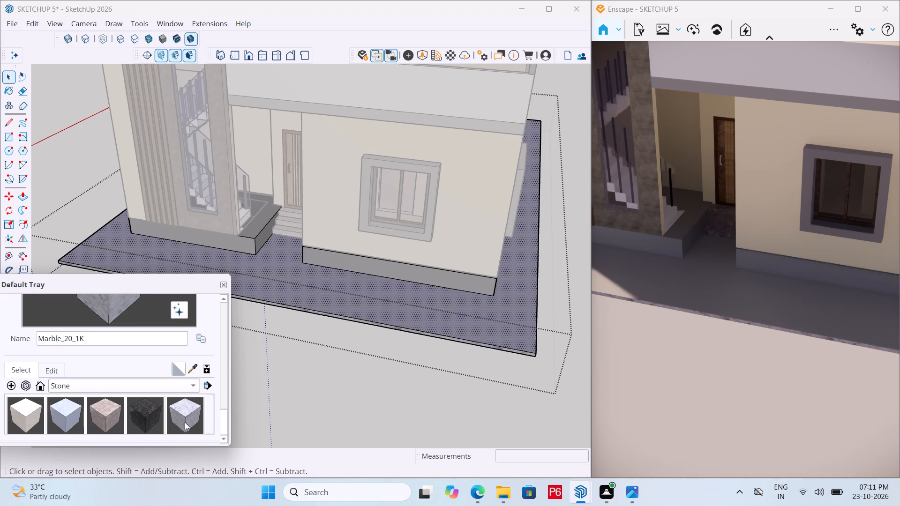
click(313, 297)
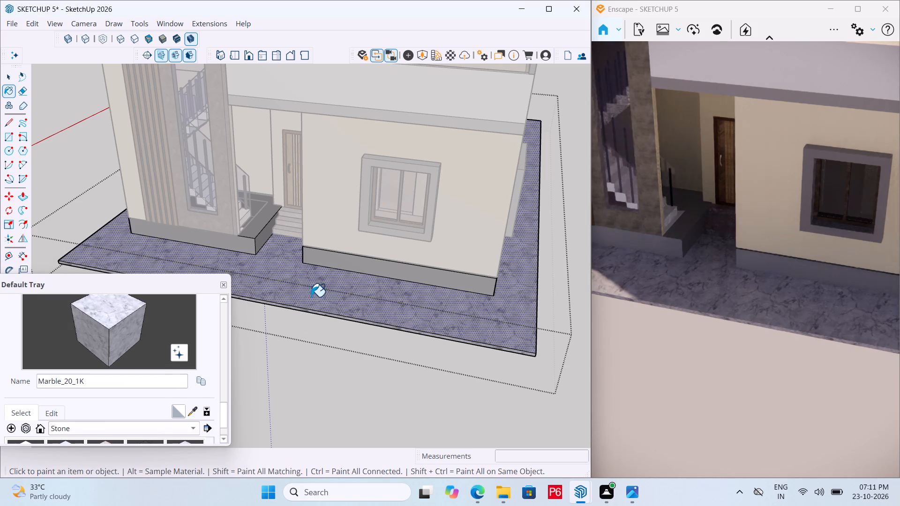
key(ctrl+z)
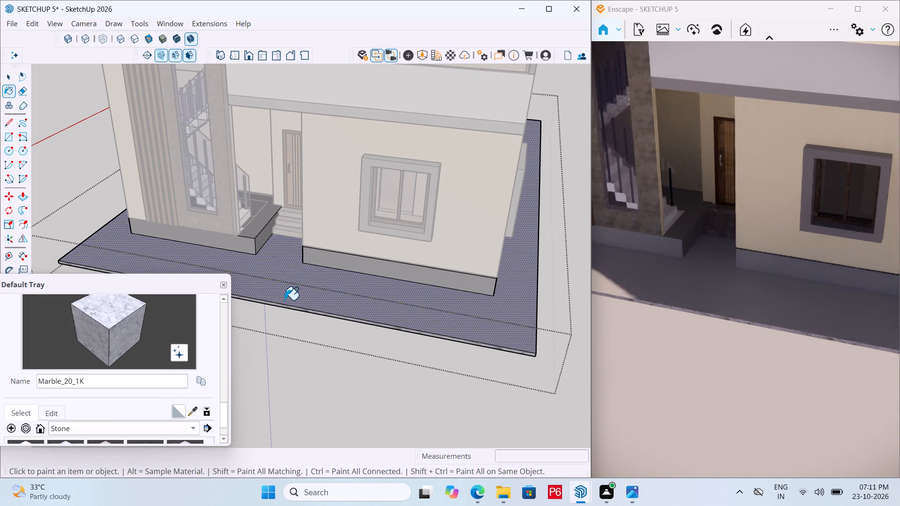
Browse the material collections, from Tile and Wood to Brick and Asphalt & Concrete, for a suitable ground finish.
scroll(153, 398, down, 2)
click(165, 383)
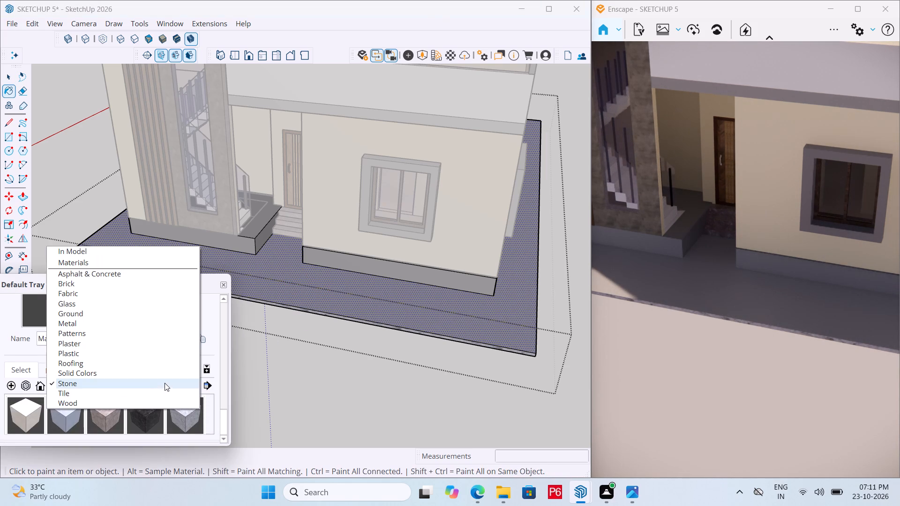
click(88, 392)
click(103, 393)
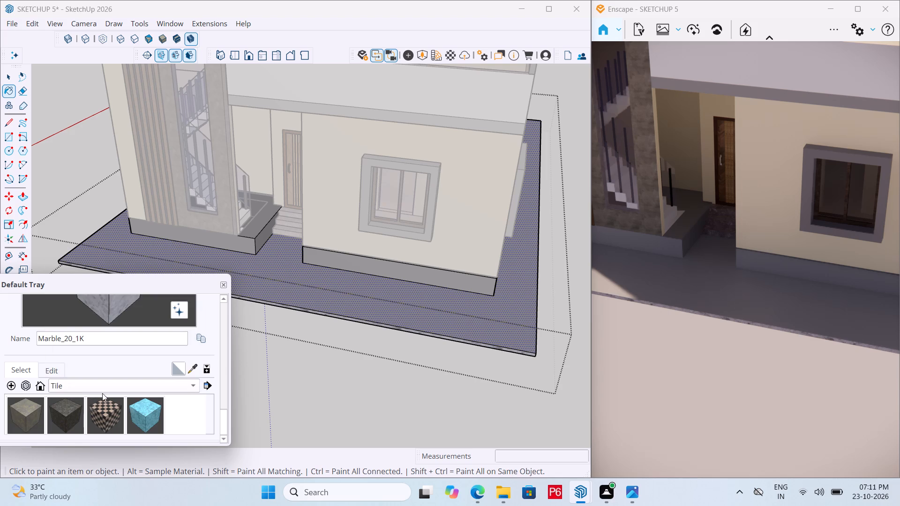
click(105, 389)
click(96, 398)
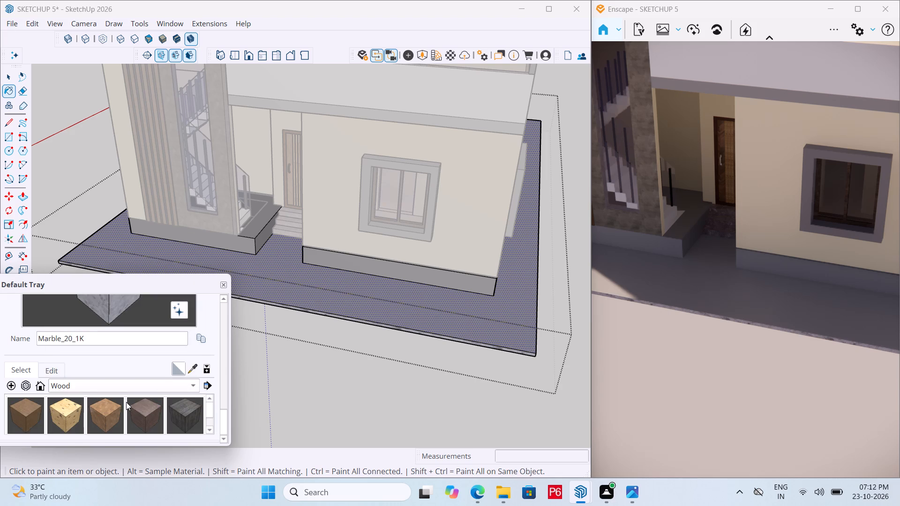
scroll(130, 405, down, 5)
scroll(101, 414, up, 3)
click(99, 417)
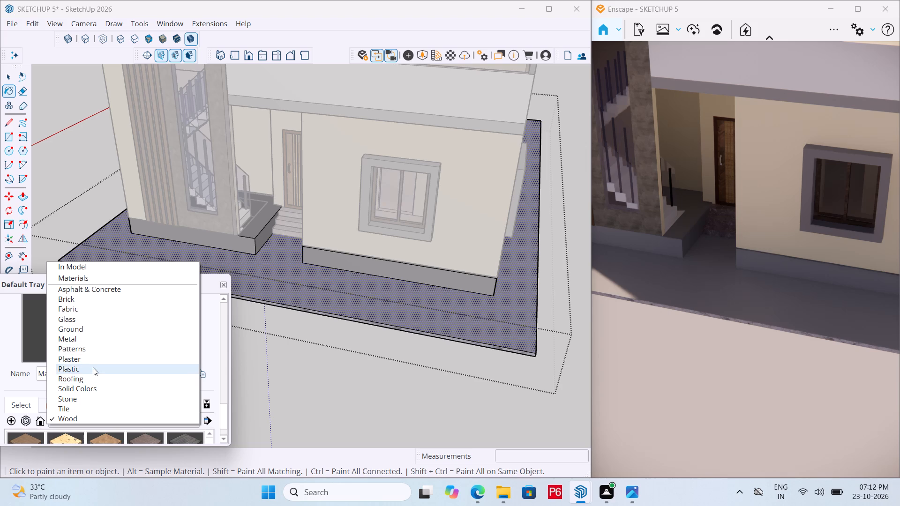
click(98, 357)
scroll(120, 413, down, 2)
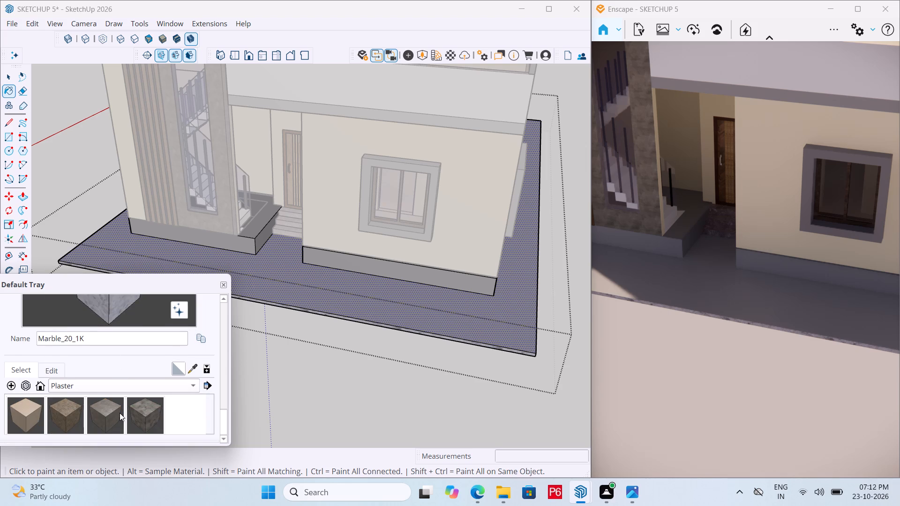
click(76, 392)
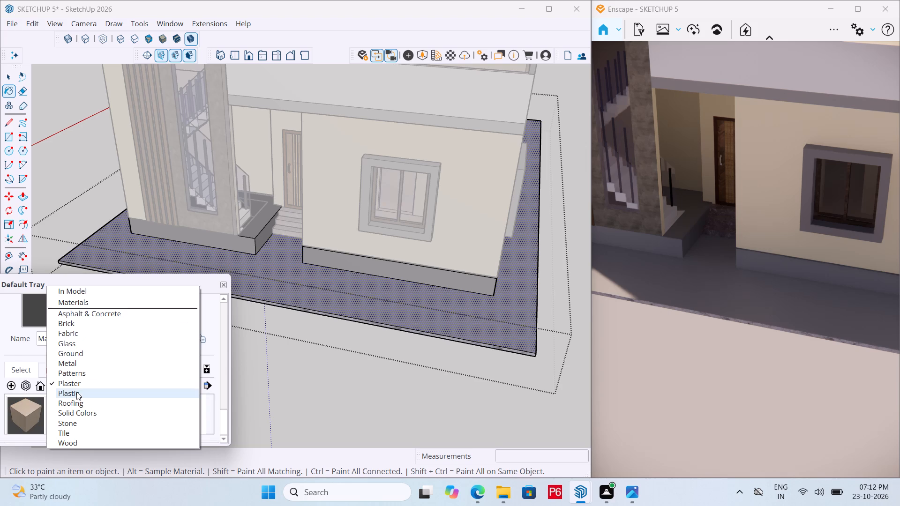
click(78, 392)
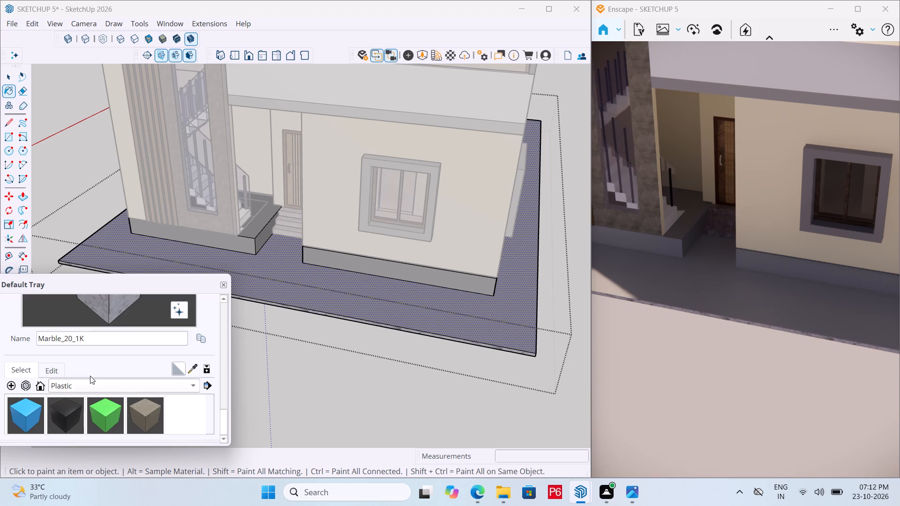
click(90, 383)
click(92, 361)
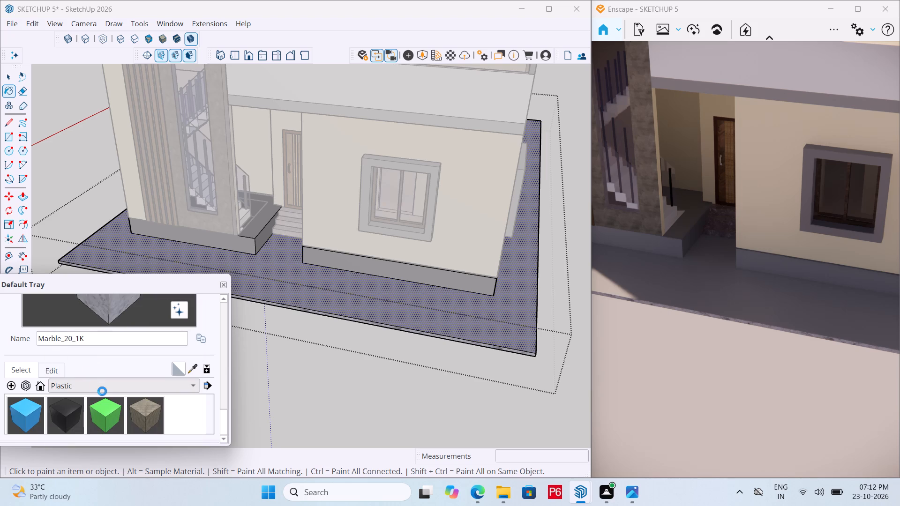
scroll(106, 390, down, 1)
click(107, 389)
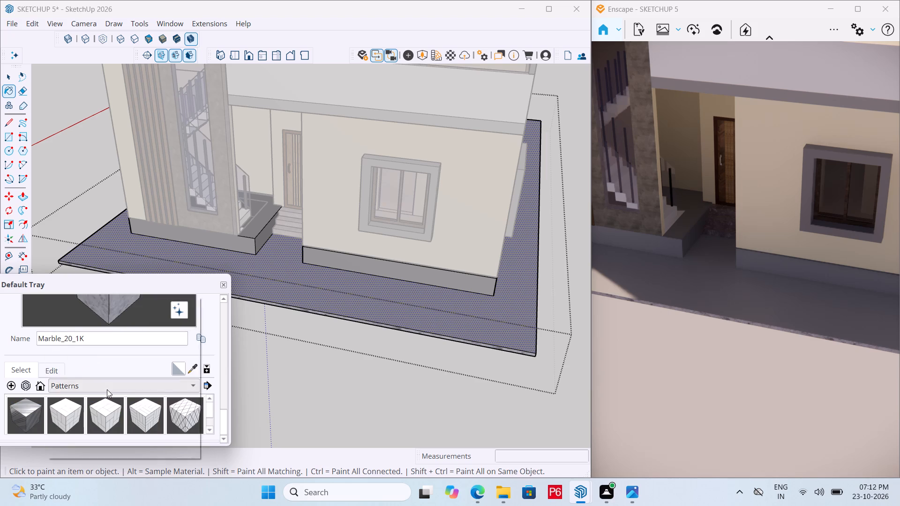
click(97, 372)
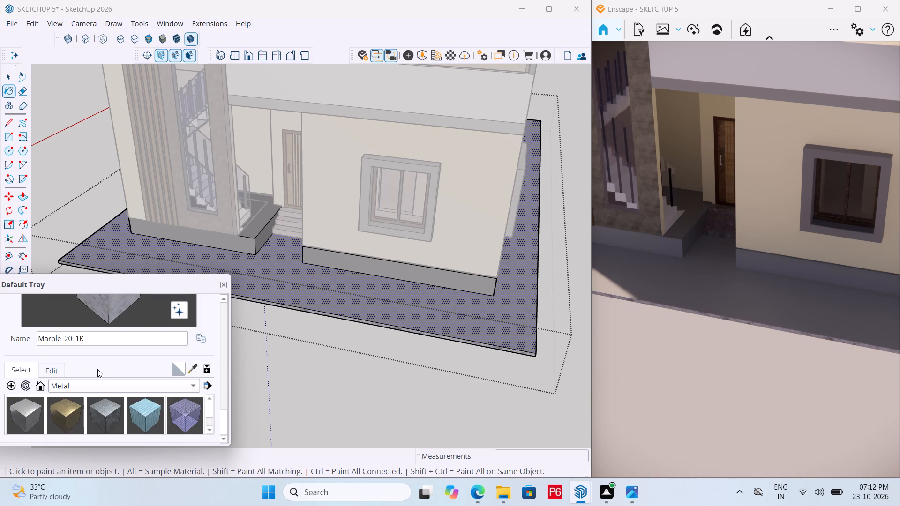
click(95, 389)
click(99, 373)
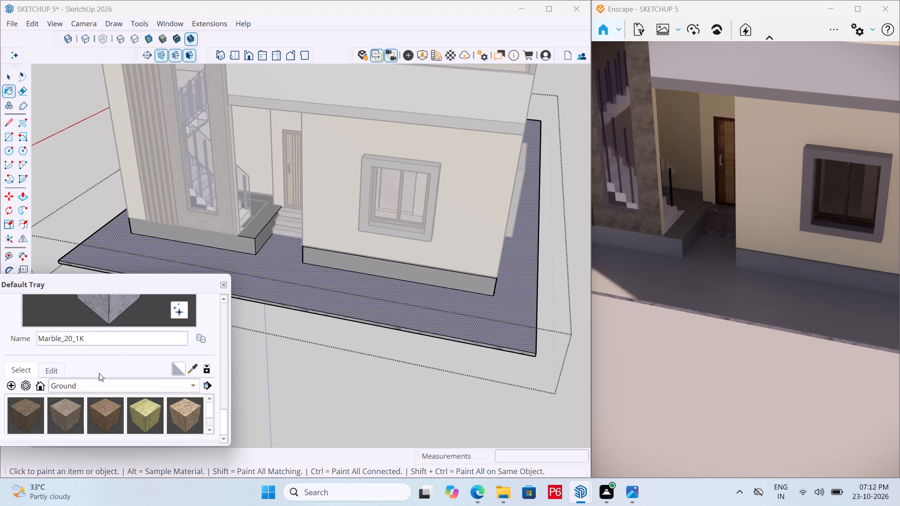
click(97, 387)
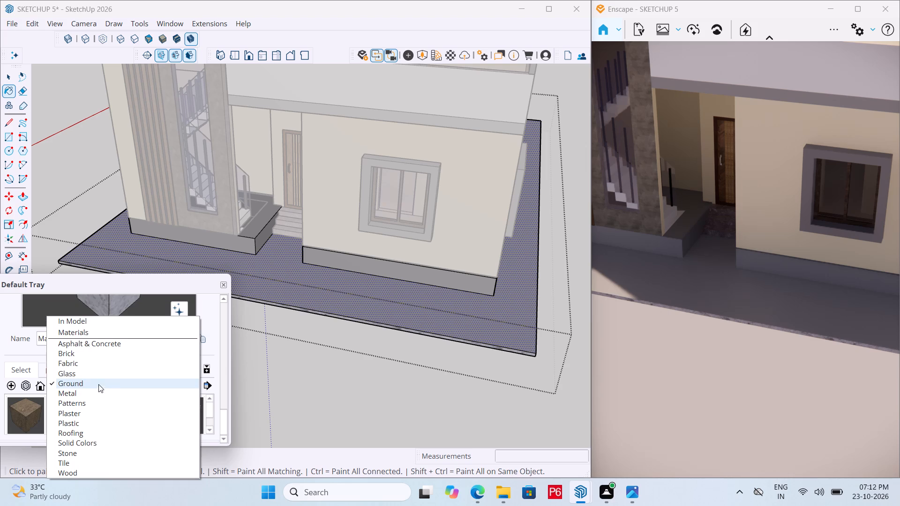
click(101, 376)
click(99, 387)
click(102, 376)
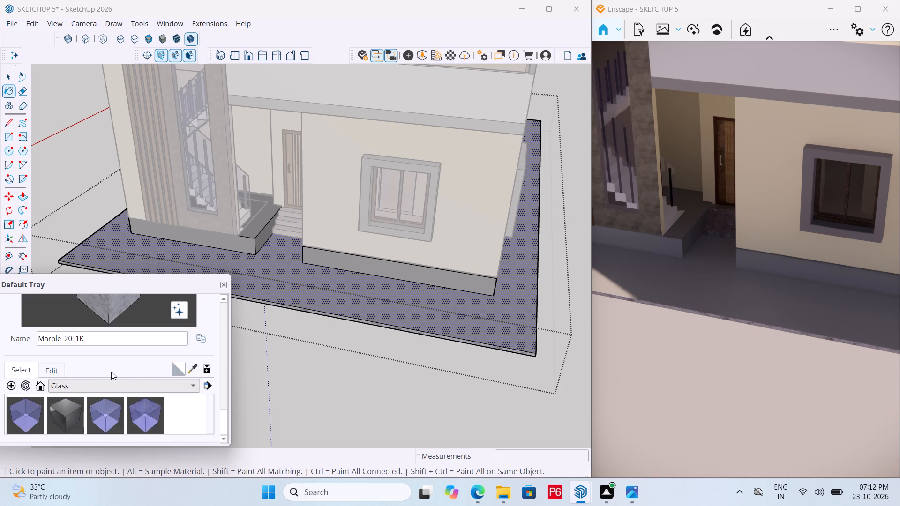
click(115, 389)
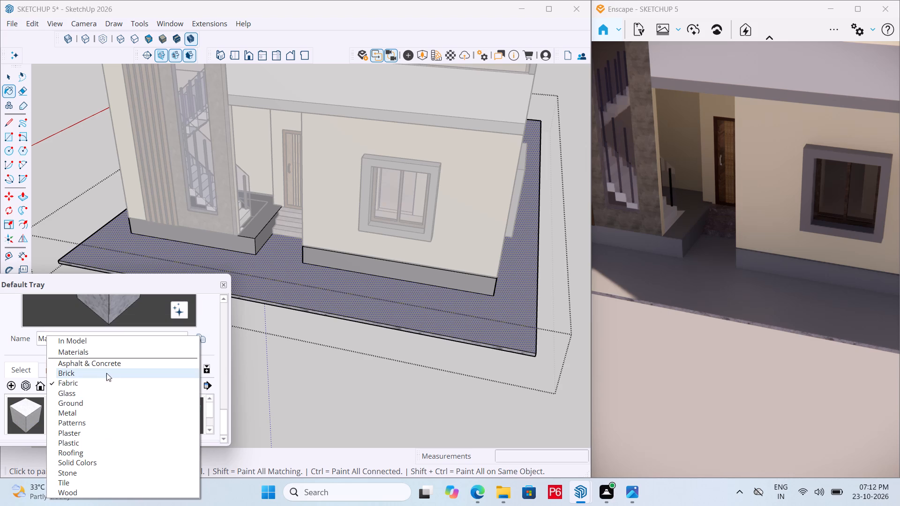
click(103, 377)
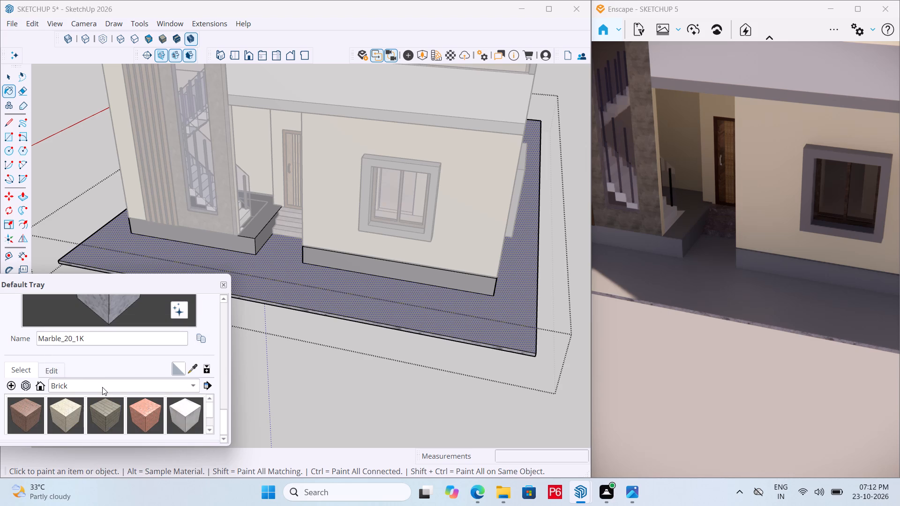
click(102, 387)
click(105, 373)
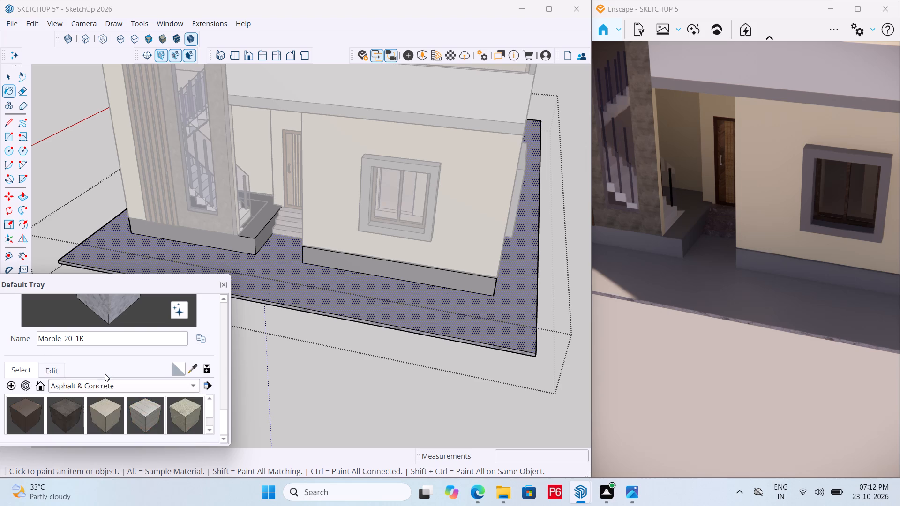
drag(97, 386, 102, 379)
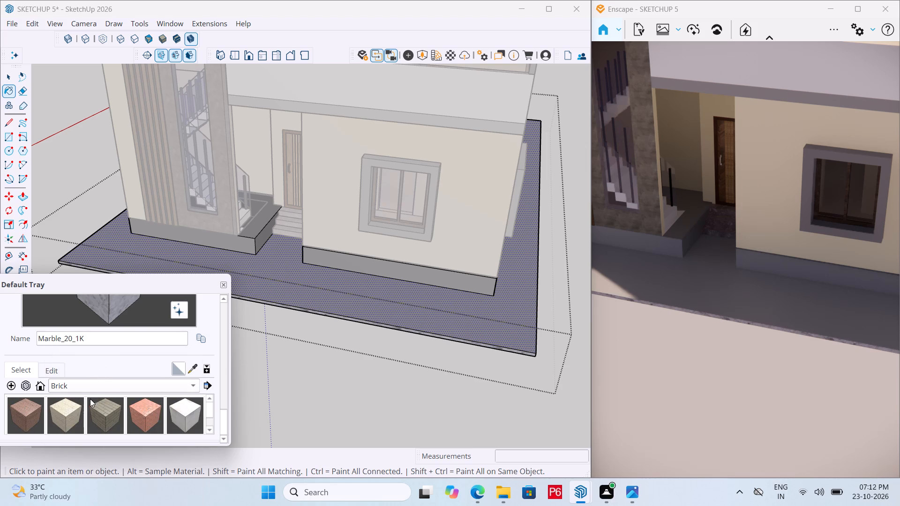
Paint the slab's selected top face with Plaster_03_1K from the Plaster collection.
click(97, 392)
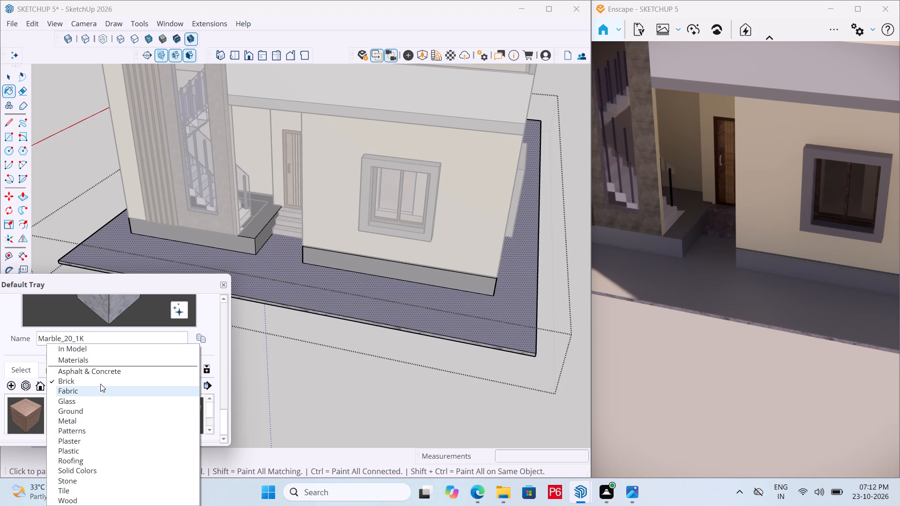
scroll(68, 375, down, 1)
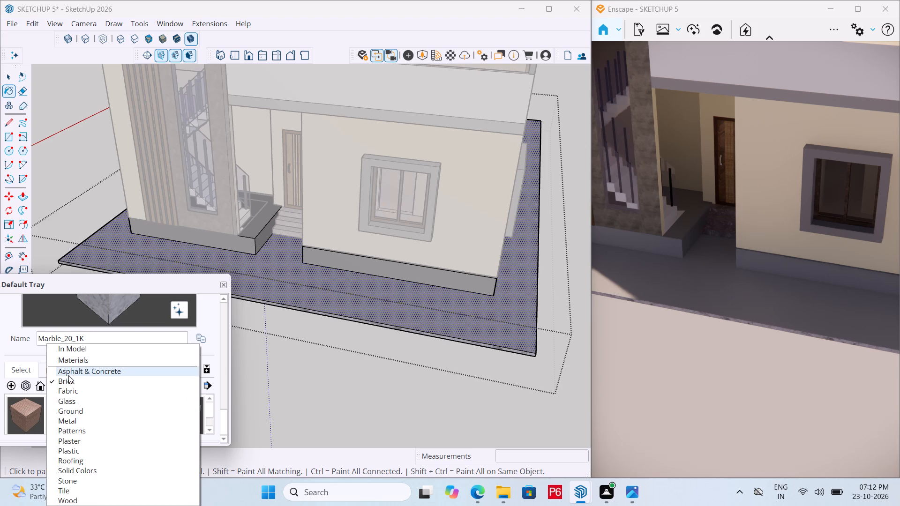
scroll(68, 375, down, 2)
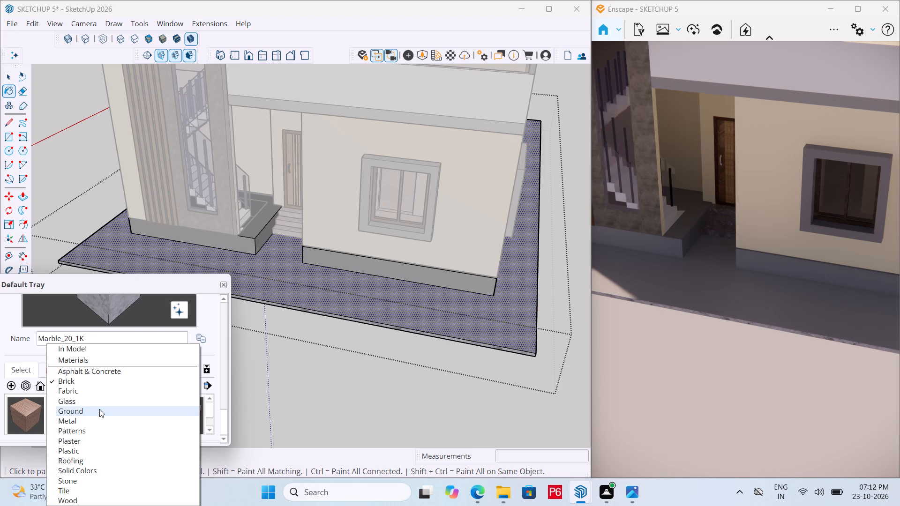
click(92, 443)
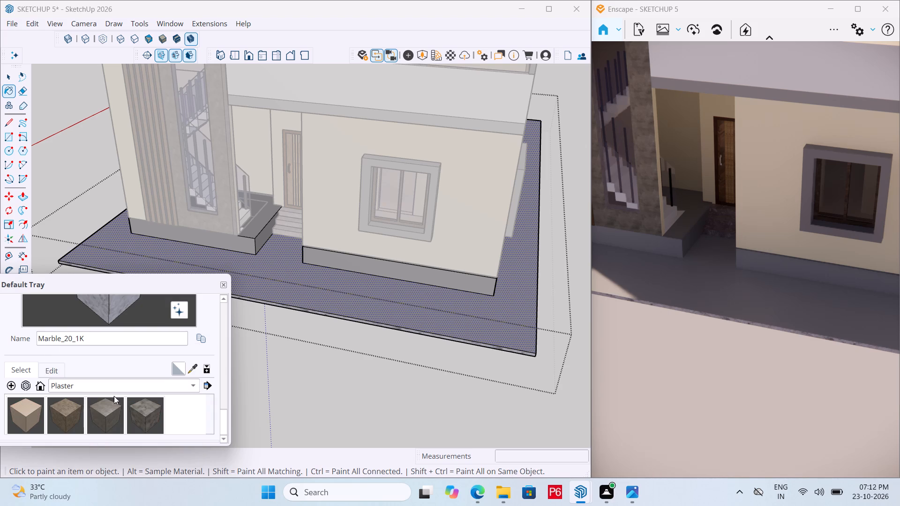
click(66, 415)
click(396, 294)
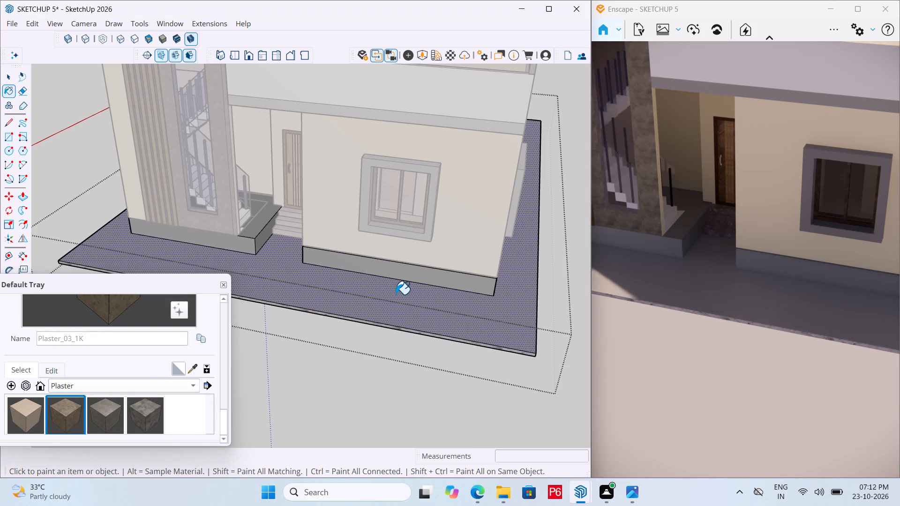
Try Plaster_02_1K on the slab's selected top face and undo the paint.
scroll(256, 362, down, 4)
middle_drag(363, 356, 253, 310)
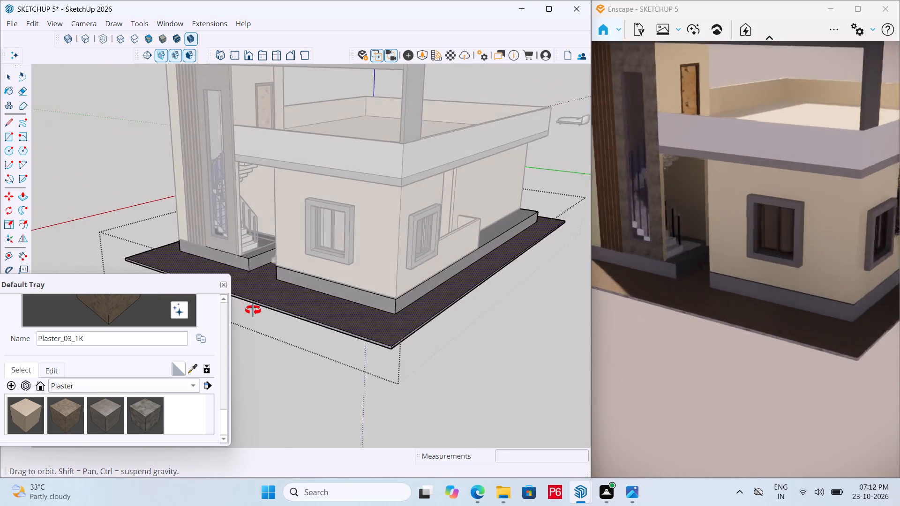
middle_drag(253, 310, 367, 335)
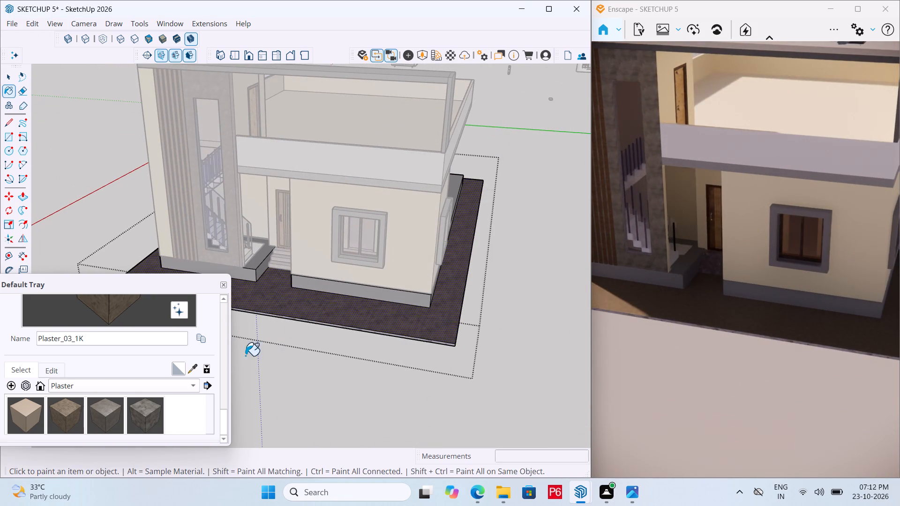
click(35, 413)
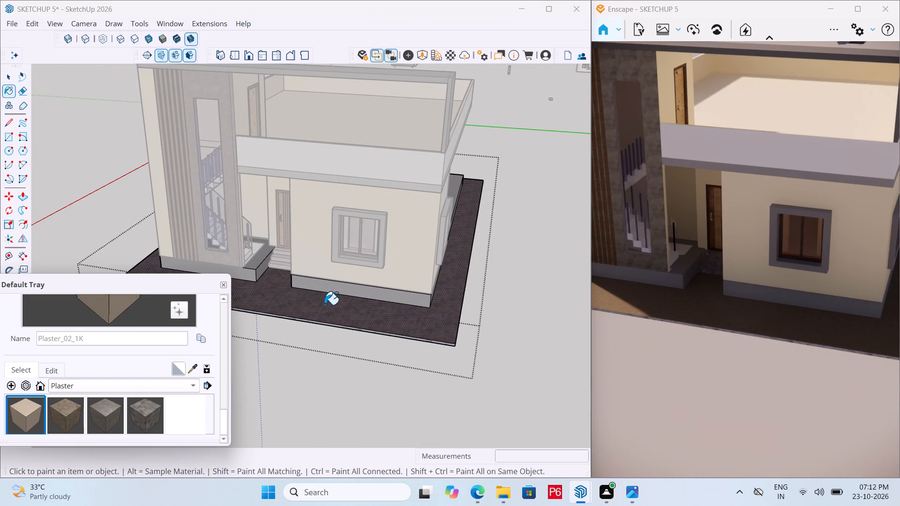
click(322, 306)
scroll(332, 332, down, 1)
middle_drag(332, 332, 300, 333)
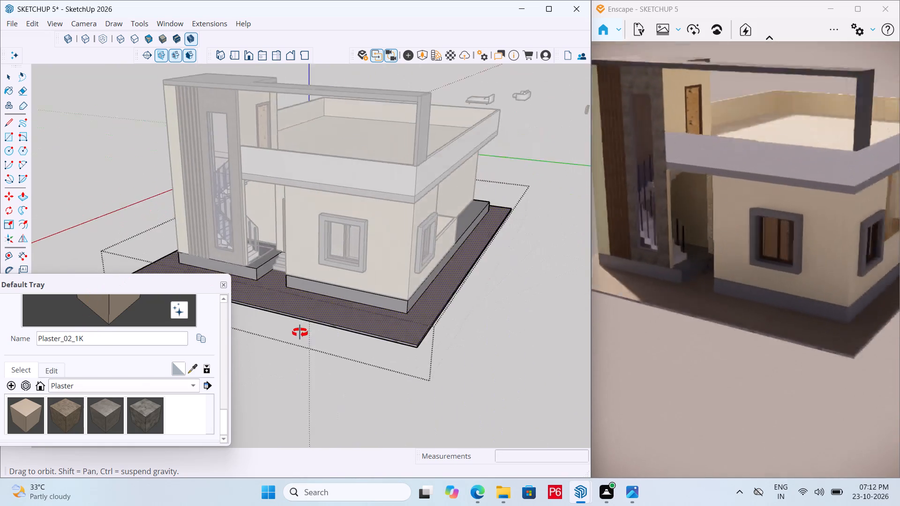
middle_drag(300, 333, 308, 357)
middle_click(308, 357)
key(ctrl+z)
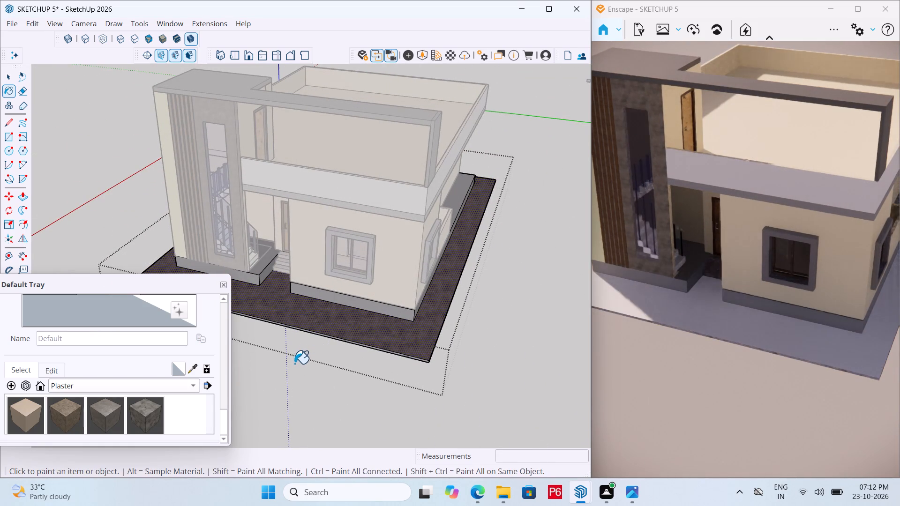
Browse the Roofing, Stone, Wood and Tile material collections for another ground finish.
scroll(125, 393, down, 1)
click(134, 391)
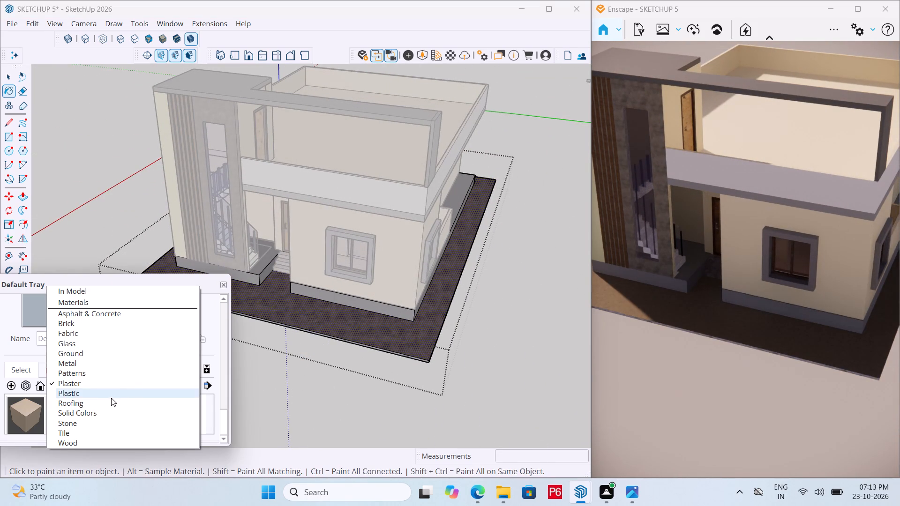
click(105, 401)
click(129, 388)
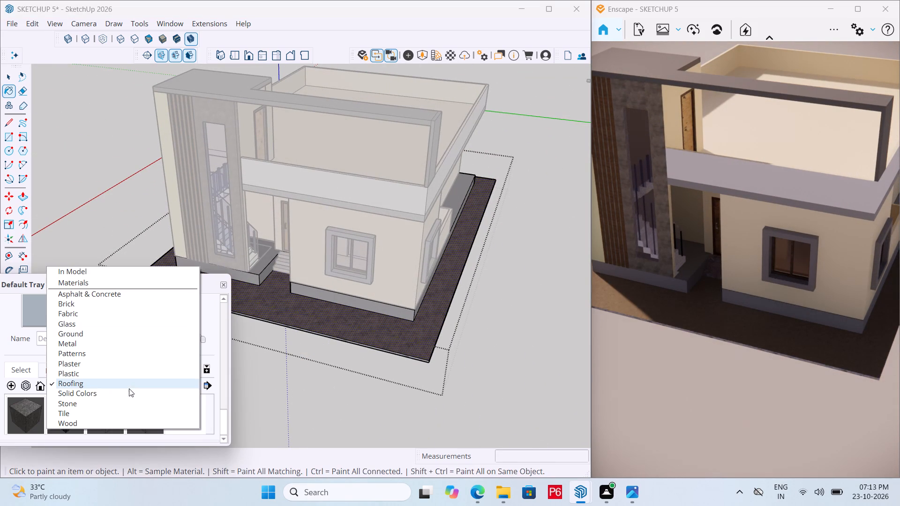
click(99, 403)
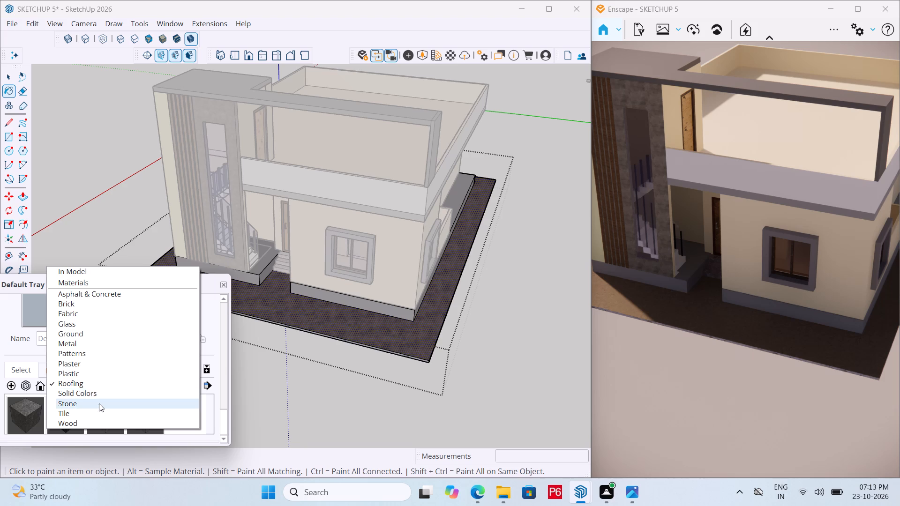
scroll(150, 411, down, 4)
click(133, 390)
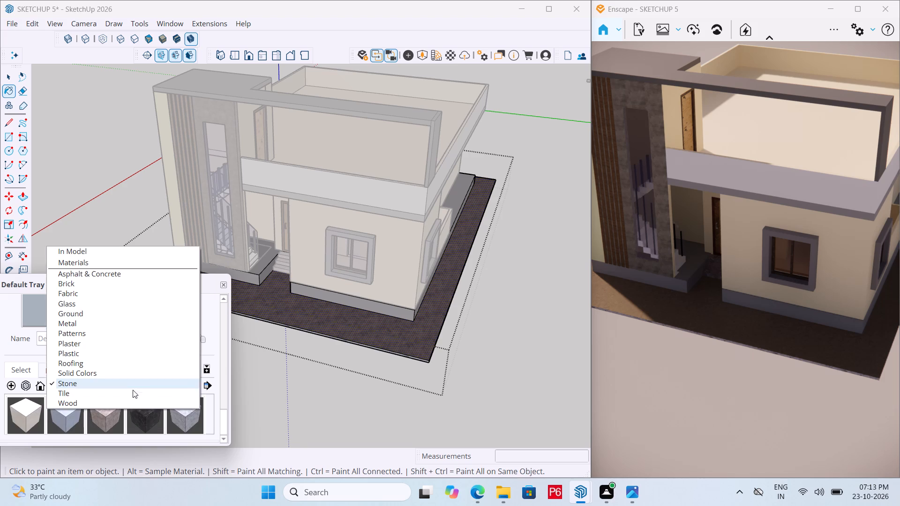
click(105, 402)
click(115, 387)
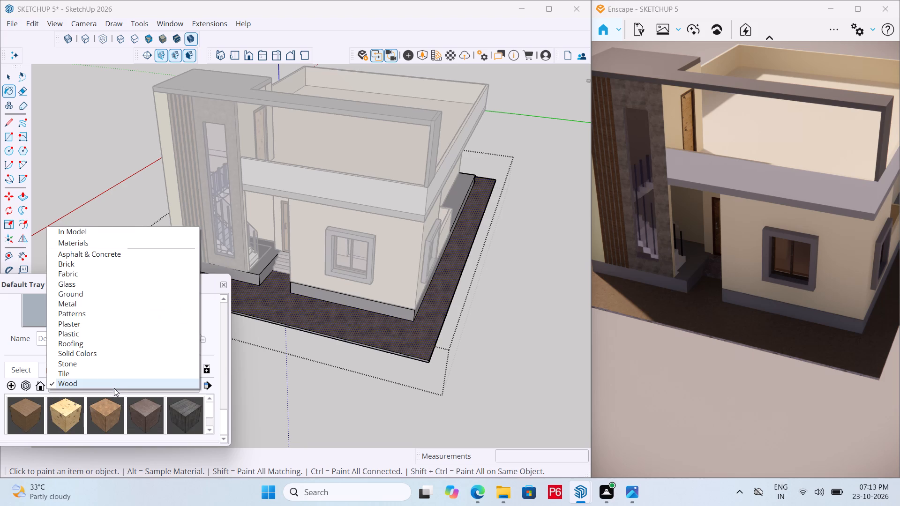
click(116, 375)
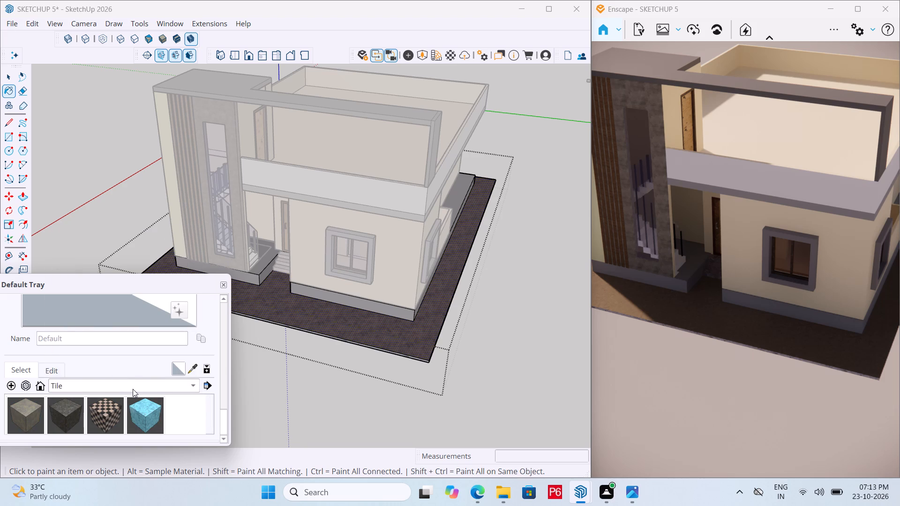
click(133, 389)
click(63, 408)
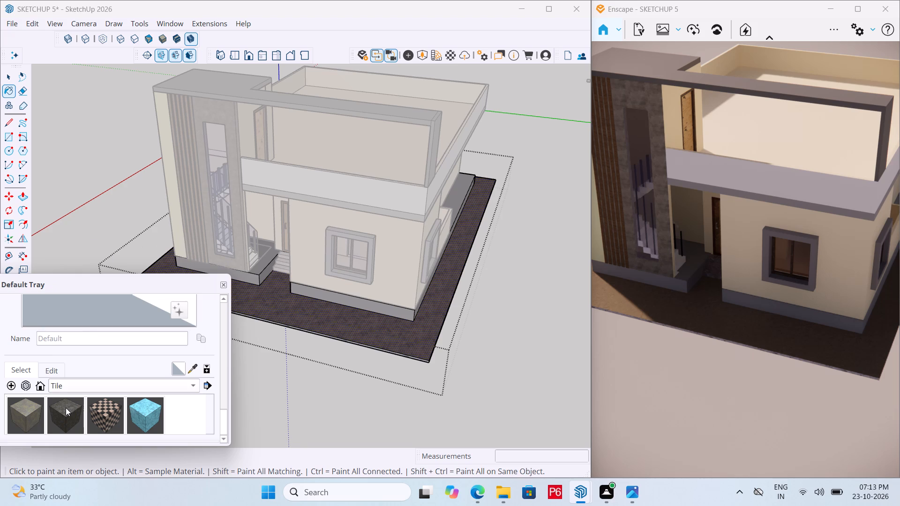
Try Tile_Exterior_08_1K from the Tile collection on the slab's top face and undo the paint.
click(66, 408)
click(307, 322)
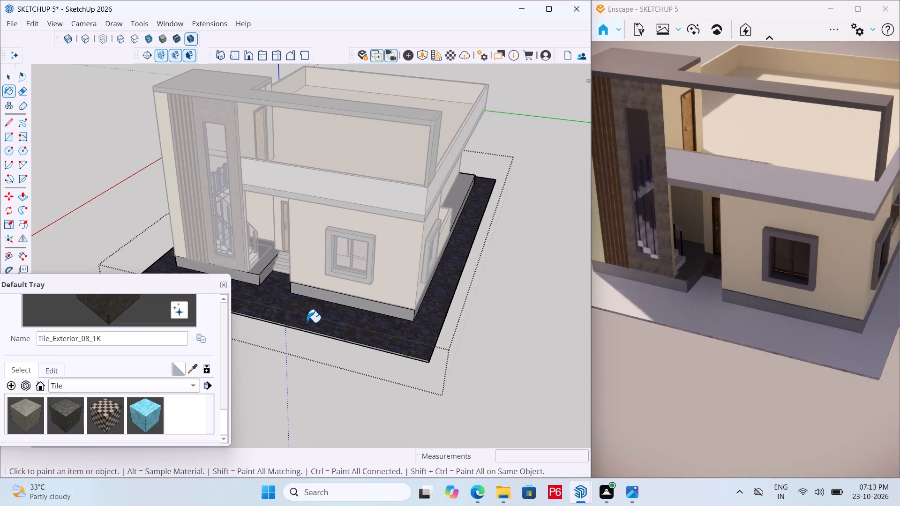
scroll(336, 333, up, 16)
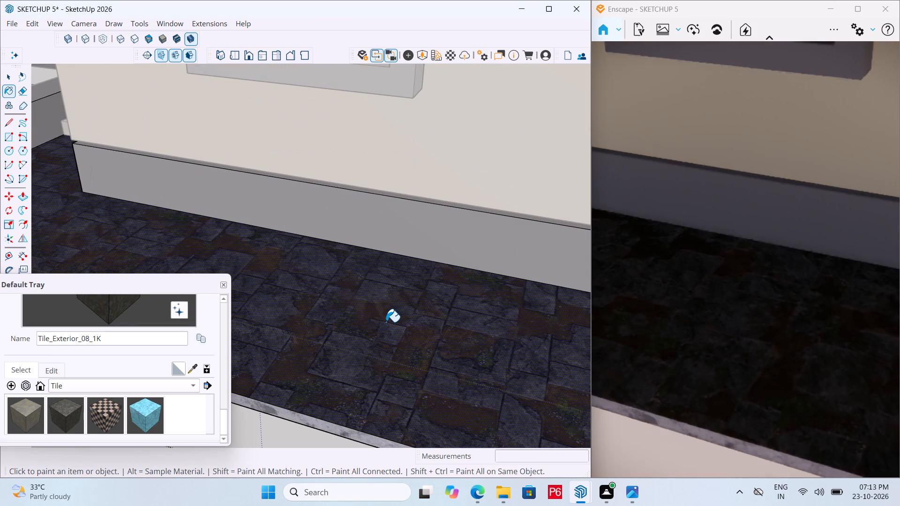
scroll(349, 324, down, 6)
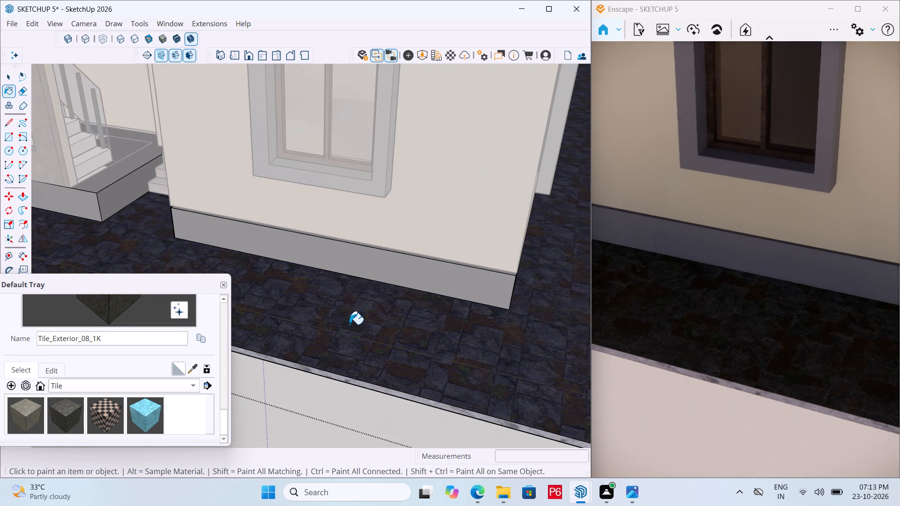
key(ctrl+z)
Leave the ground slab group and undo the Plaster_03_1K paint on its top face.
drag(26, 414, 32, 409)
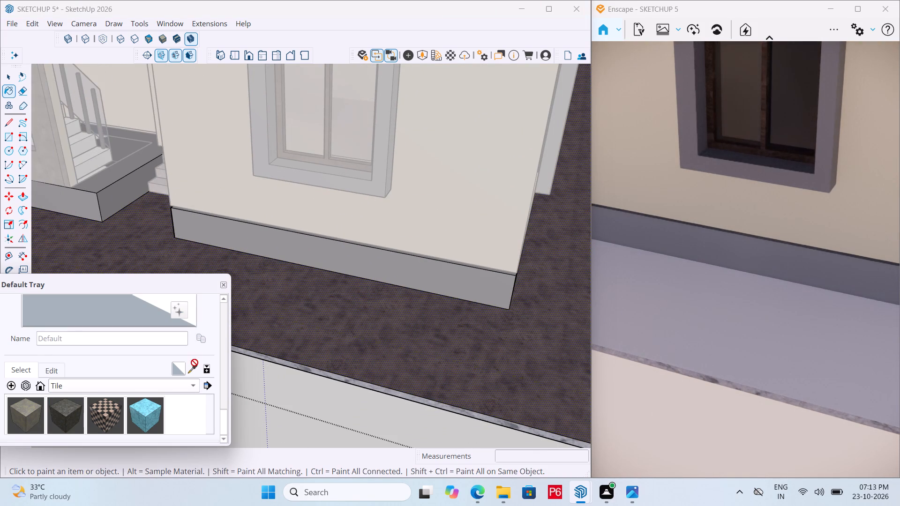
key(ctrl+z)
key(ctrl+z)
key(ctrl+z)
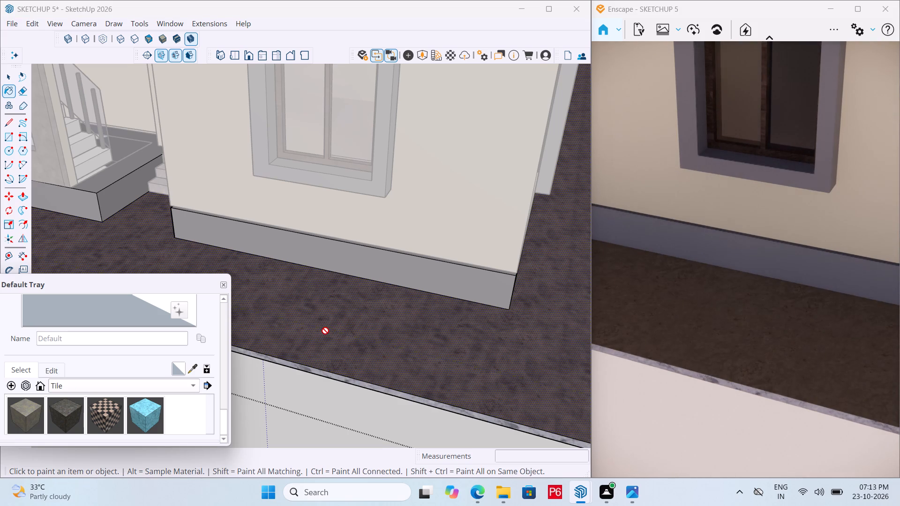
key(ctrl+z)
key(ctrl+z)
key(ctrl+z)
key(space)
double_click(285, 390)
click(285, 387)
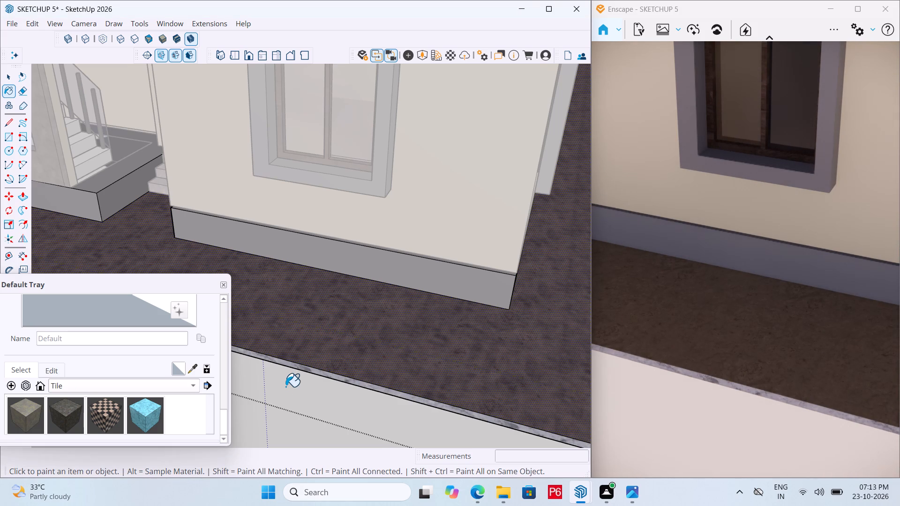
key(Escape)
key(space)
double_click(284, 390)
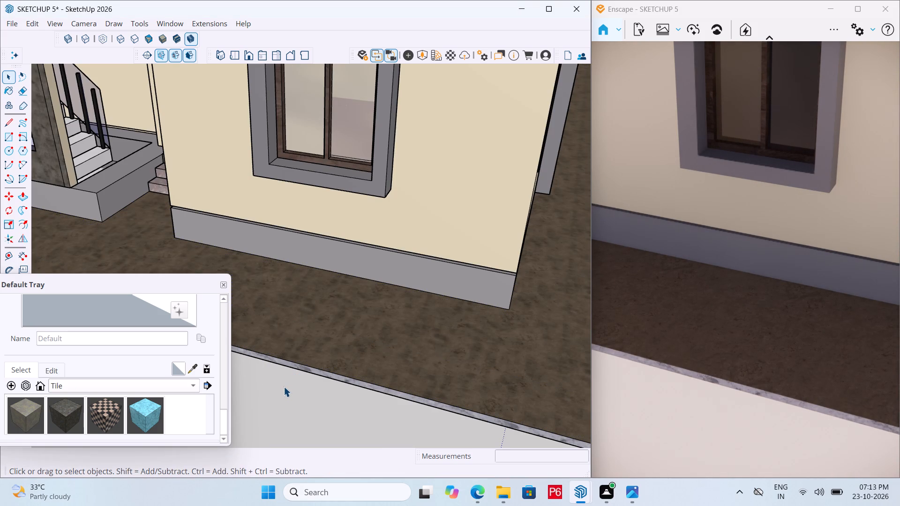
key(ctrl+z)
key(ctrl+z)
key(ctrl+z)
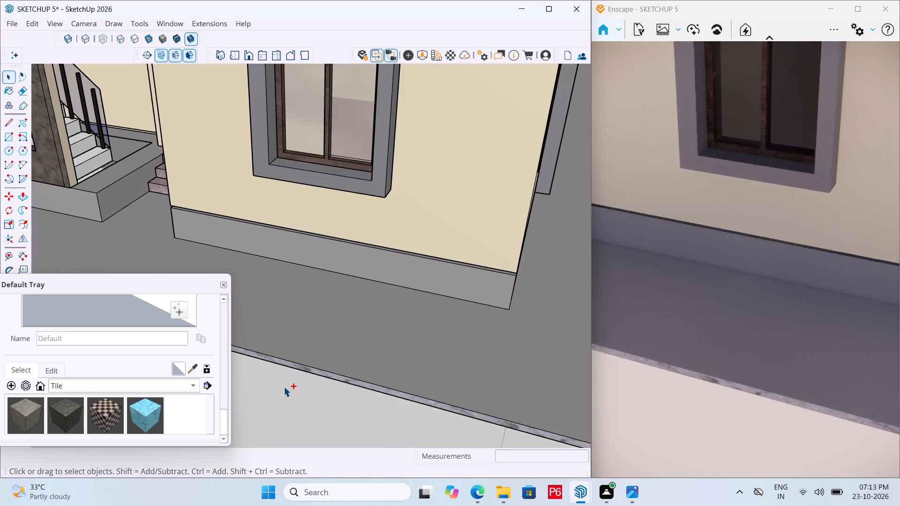
Reopen the ground slab group for editing and select its top face around the house.
key(space)
click(317, 319)
double_click(290, 287)
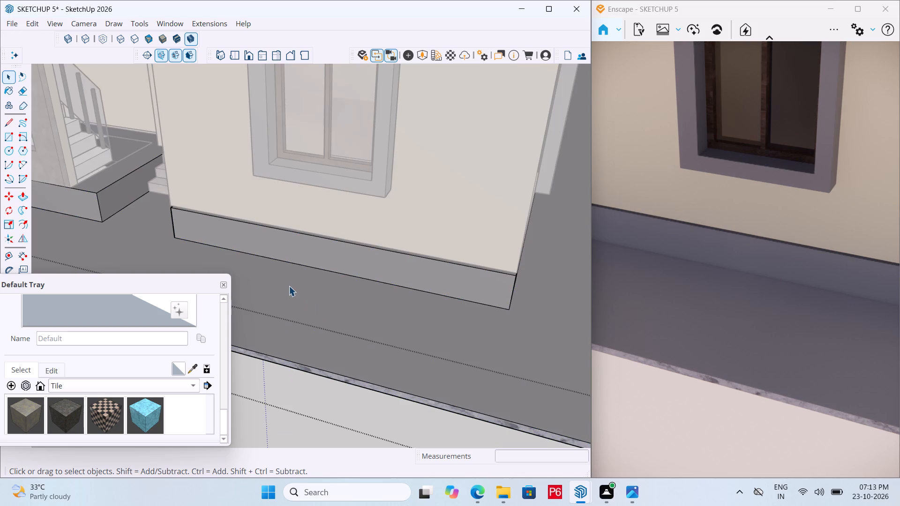
click(274, 284)
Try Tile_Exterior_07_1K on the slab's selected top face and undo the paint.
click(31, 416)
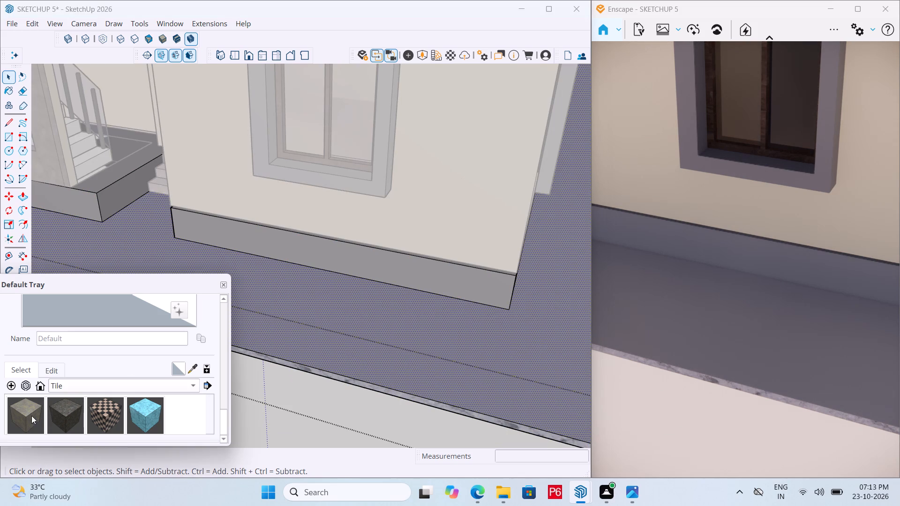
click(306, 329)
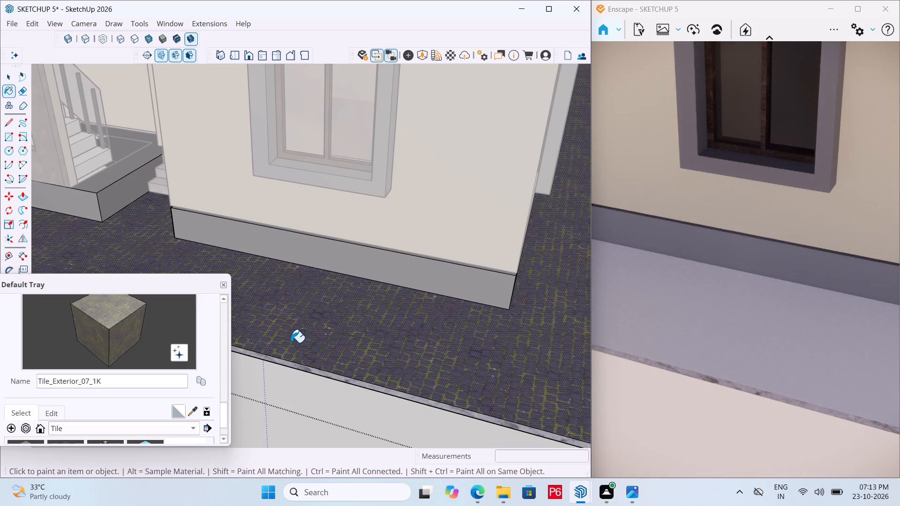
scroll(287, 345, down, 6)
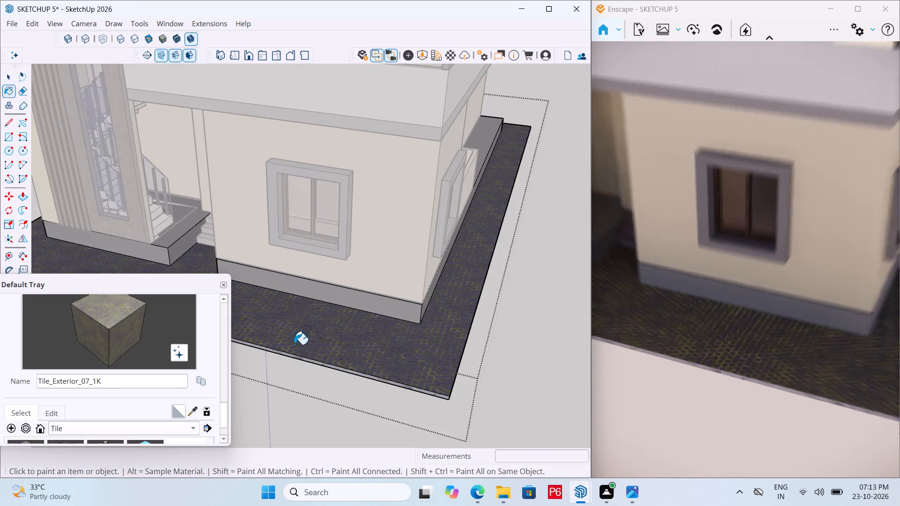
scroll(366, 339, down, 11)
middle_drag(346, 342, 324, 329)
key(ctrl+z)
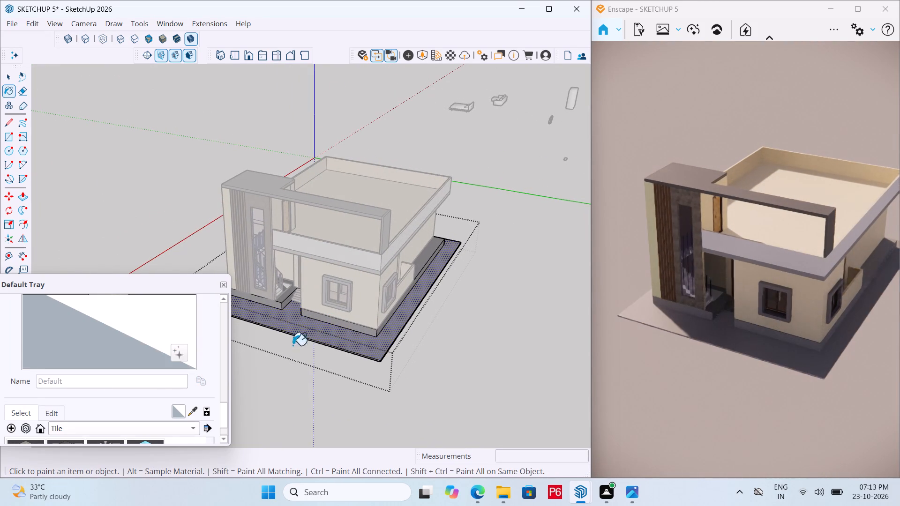
Paint the slab's selected top face with Tile_Exterior_08_1K from the Tile collection.
scroll(184, 366, down, 4)
click(68, 416)
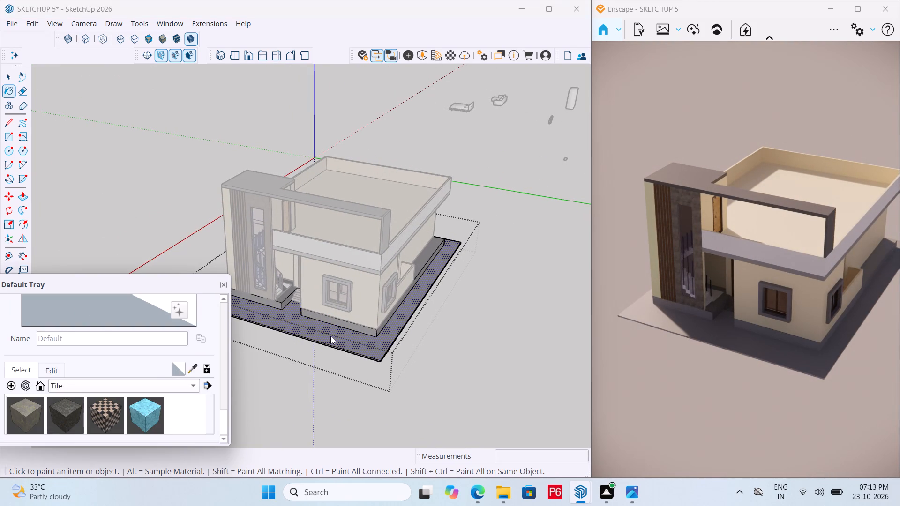
scroll(330, 336, up, 5)
click(334, 332)
scroll(296, 346, up, 10)
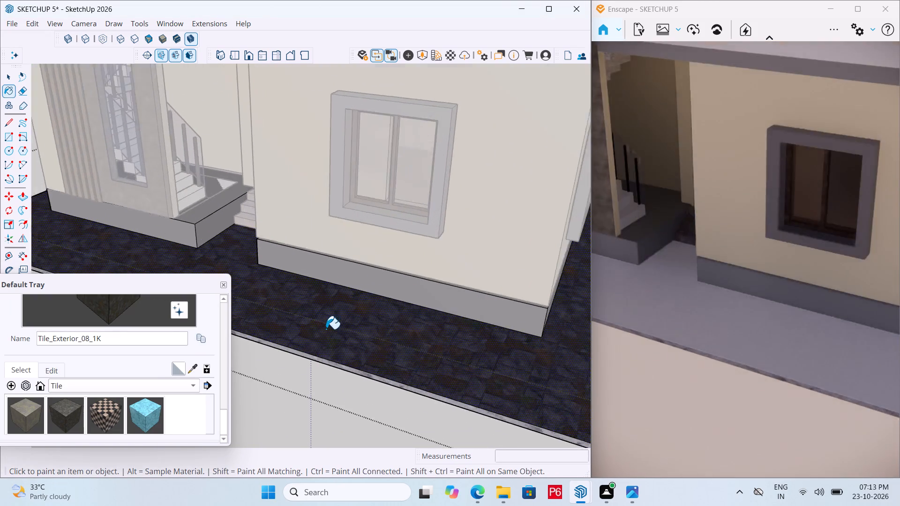
scroll(326, 329, up, 9)
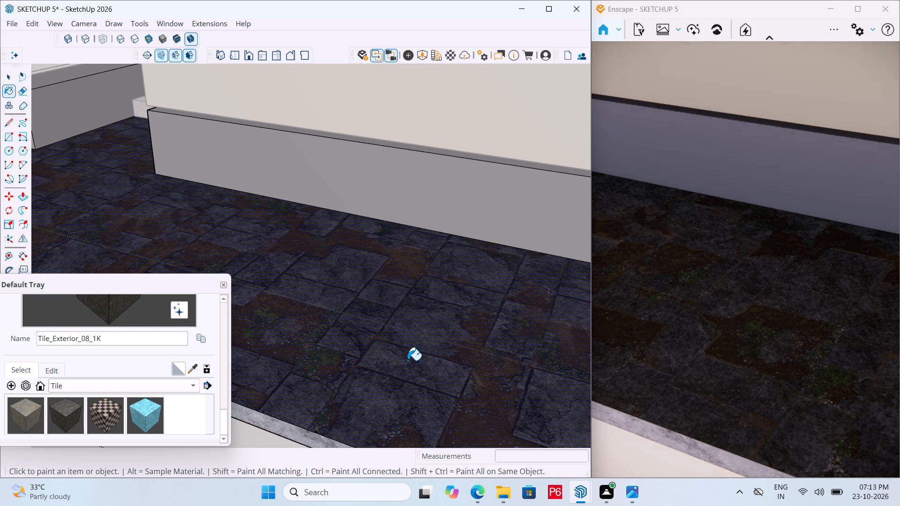
scroll(412, 365, down, 4)
Set the texture width of the Tile_Exterior_08_1K material to 10'.
click(57, 366)
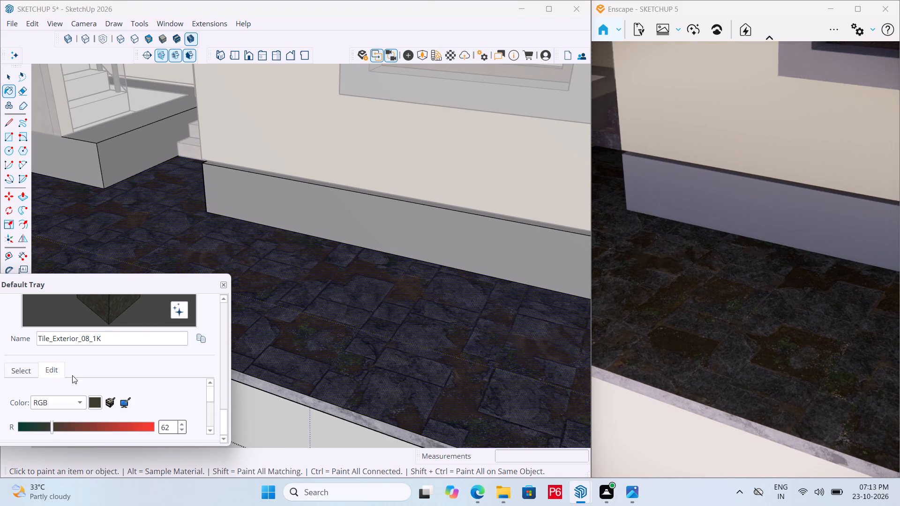
scroll(145, 421, down, 5)
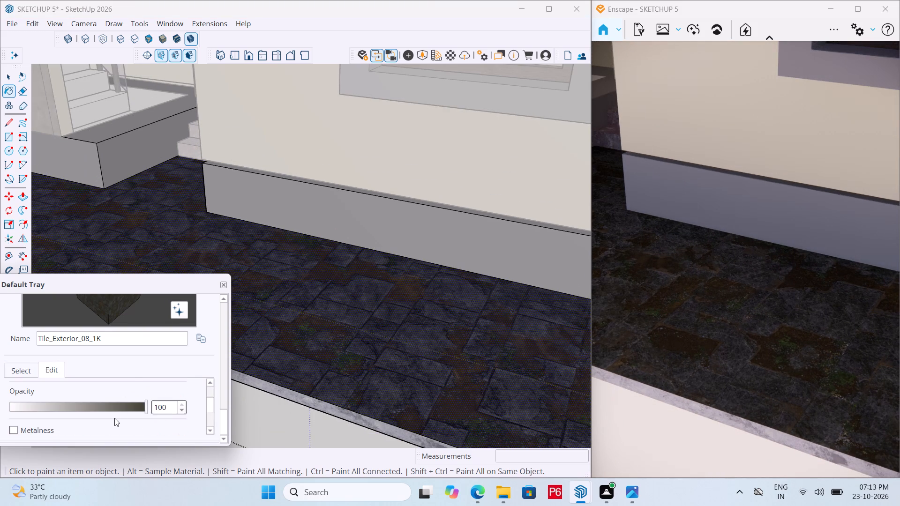
scroll(113, 417, up, 2)
scroll(73, 419, down, 1)
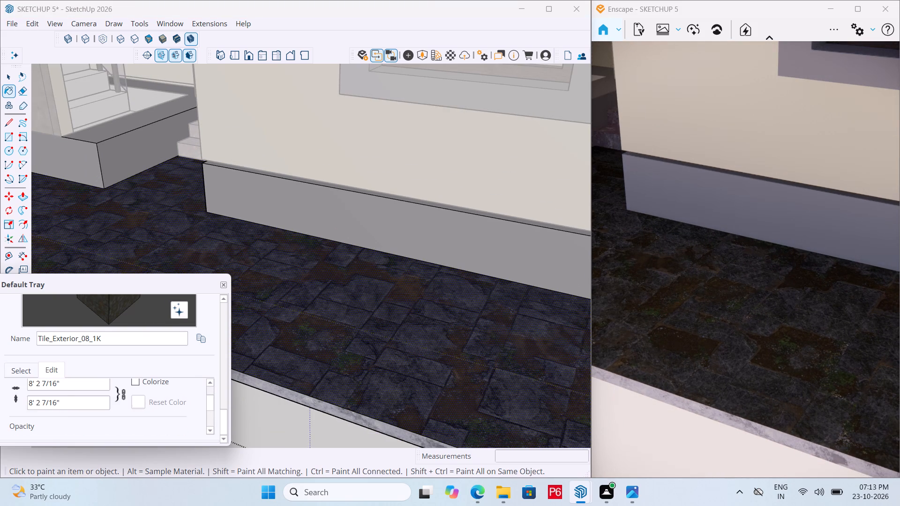
drag(70, 387, 16, 382)
scroll(52, 420, up, 1)
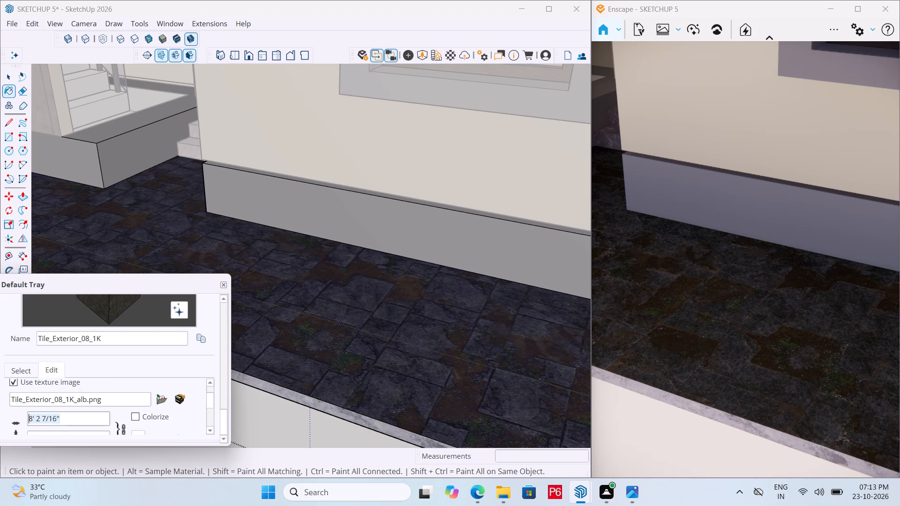
key(BackSpace)
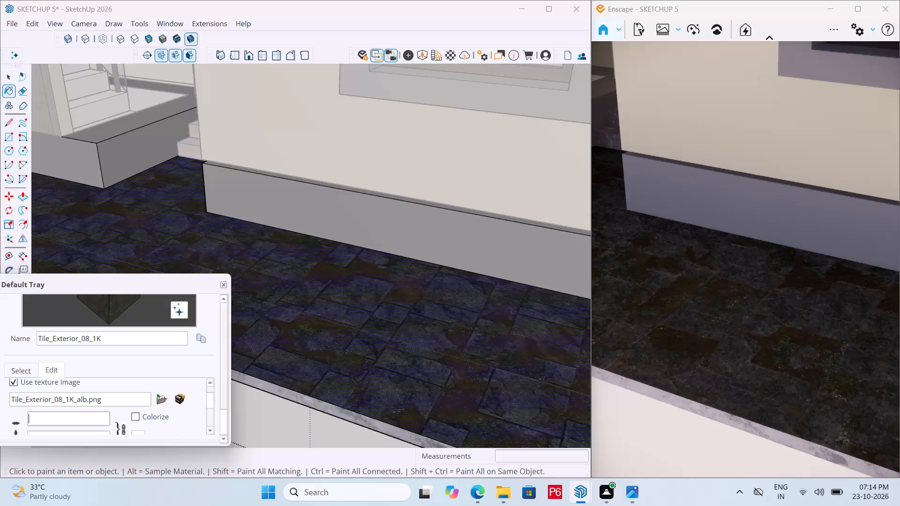
text(10)
key(apostrophe)
key(Return)
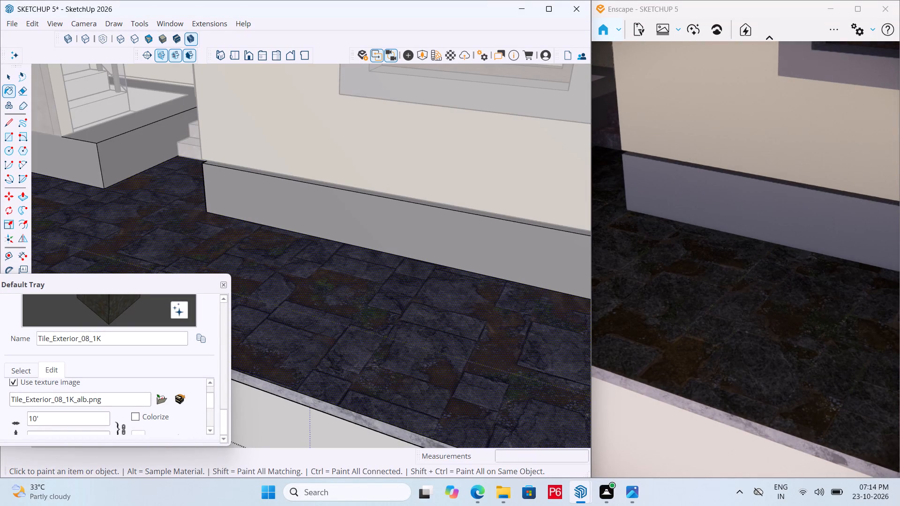
Set the texture width of the Tile_Exterior_08_1K material to 15'.
key(BackSpace)
key(BackSpace)
key(BackSpace)
drag(54, 422, 66, 418)
key(BackSpace)
key(BackSpace)
key(BackSpace)
key(BackSpace)
key(BackSpace)
key(BackSpace)
key(BackSpace)
key(BackSpace)
key(BackSpace)
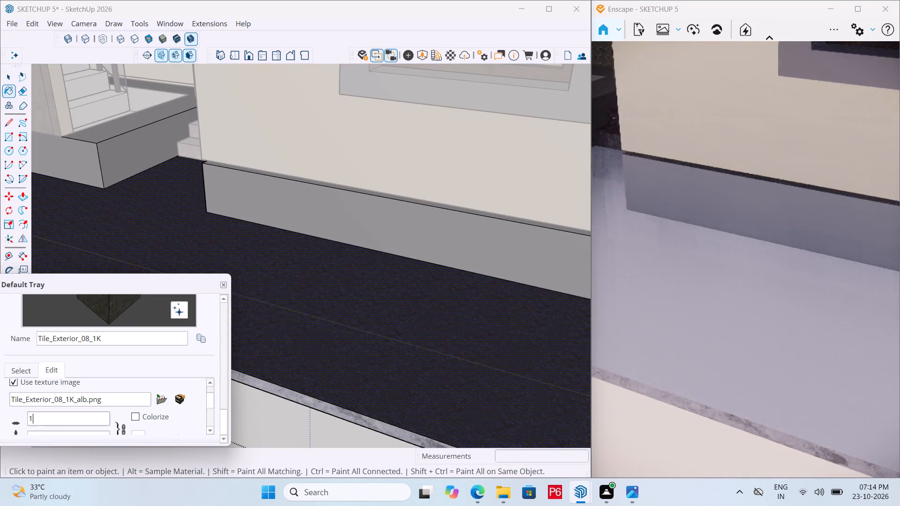
text(15')
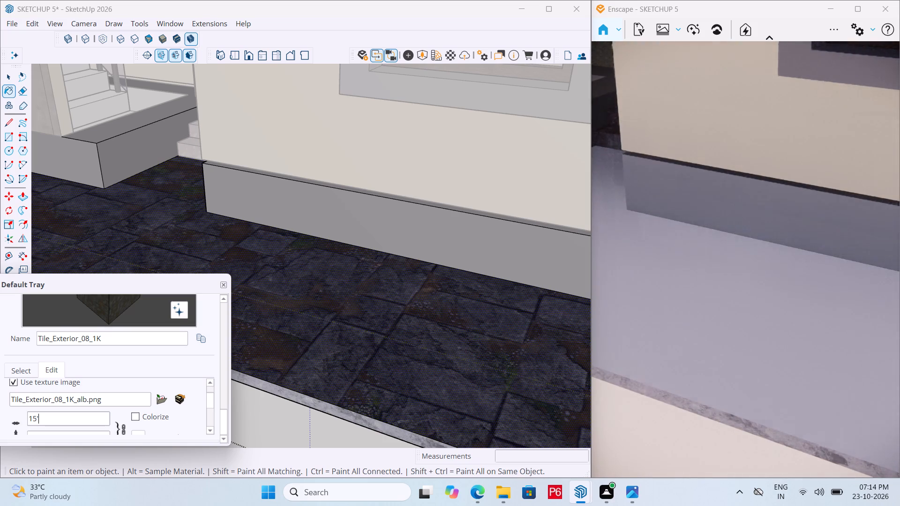
key(Return)
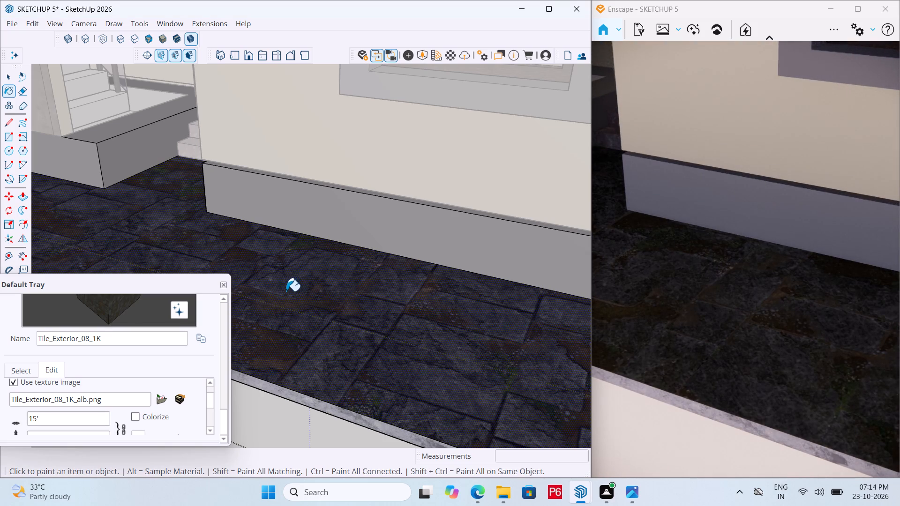
Deselect the slab's top face and exit the ground slab group.
scroll(300, 286, down, 6)
scroll(370, 288, down, 5)
key(space)
click(386, 380)
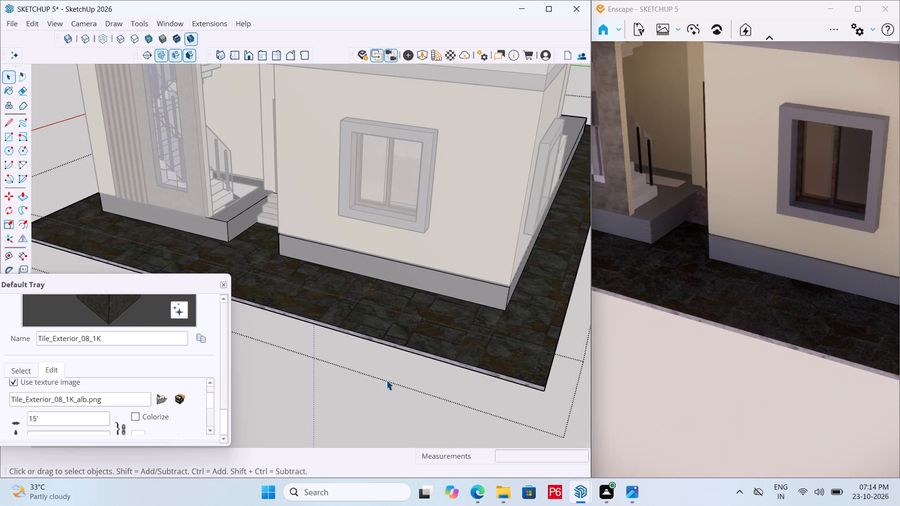
double_click(363, 392)
Save the house model.
key(ctrl+s)
key(ctrl+s)
key(ctrl+s)
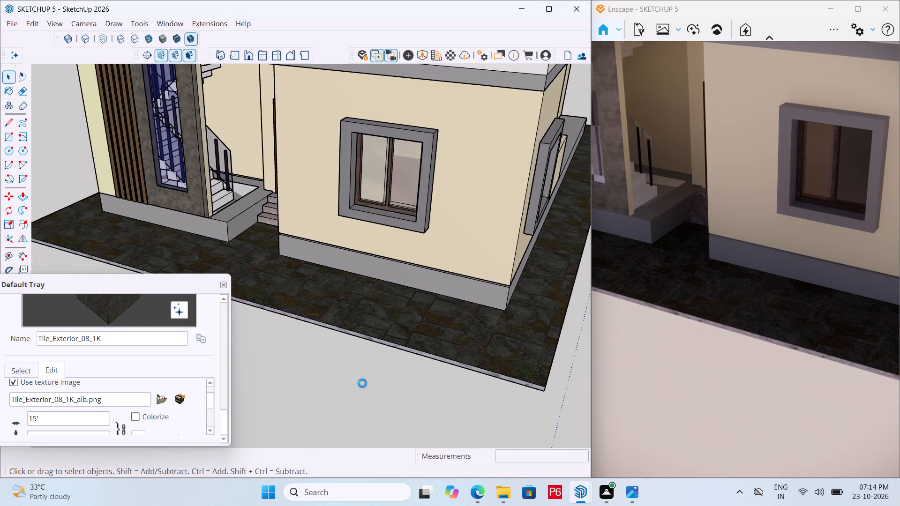
key(ctrl+s)
key(ctrl+s)
key(ctrl+s)
key(ctrl+s)
key(ctrl+s)
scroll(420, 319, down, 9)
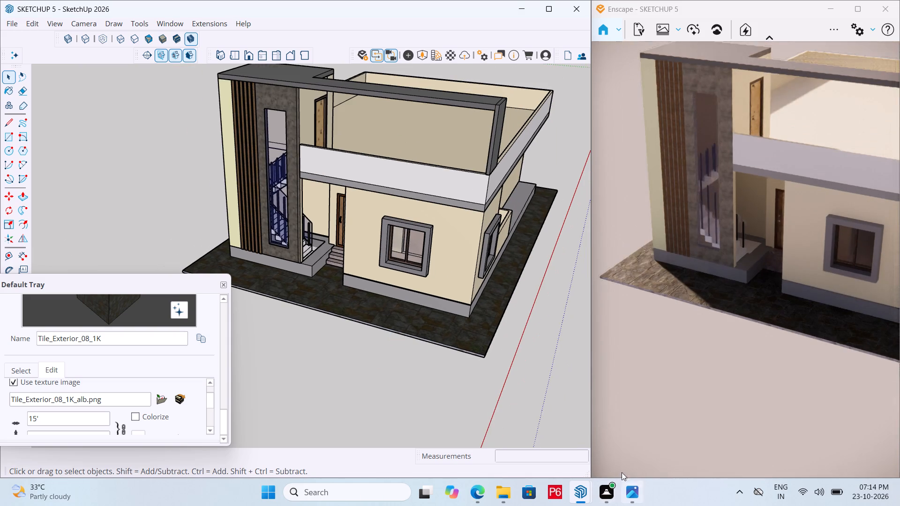
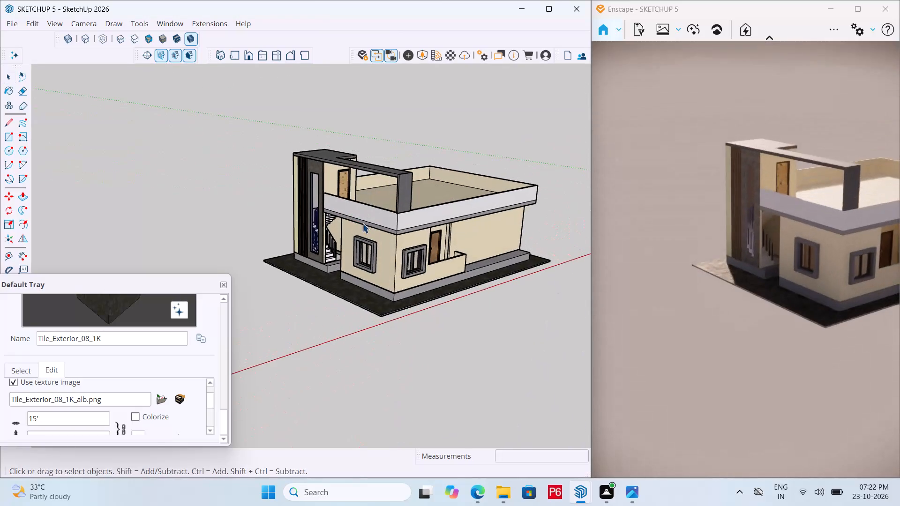
Save the house model.
middle_drag(425, 340, 444, 352)
key(ctrl+s)
key(ctrl+s)
key(ctrl+s)
Examine the house exterior and its ground slab from all sides.
middle_drag(423, 251, 423, 251)
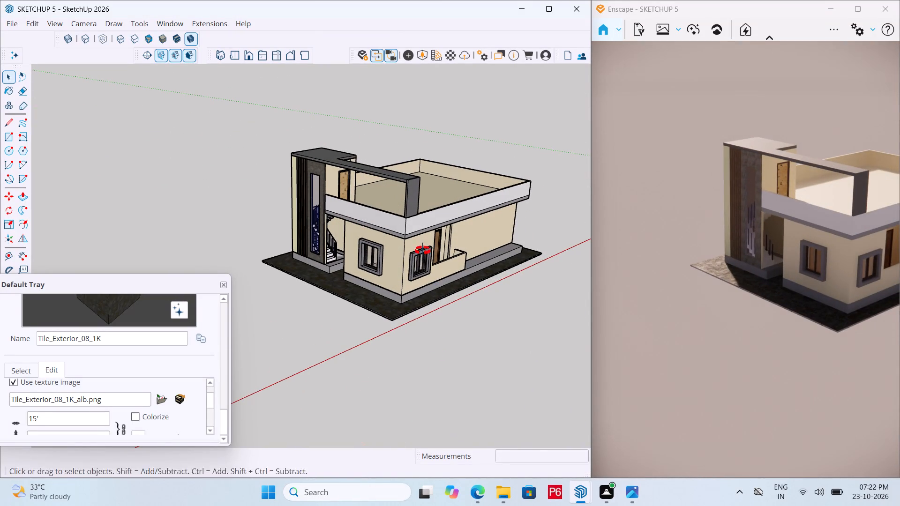
middle_drag(423, 251, 247, 234)
middle_drag(501, 281, 159, 271)
middle_drag(408, 302, 175, 302)
scroll(426, 322, down, 2)
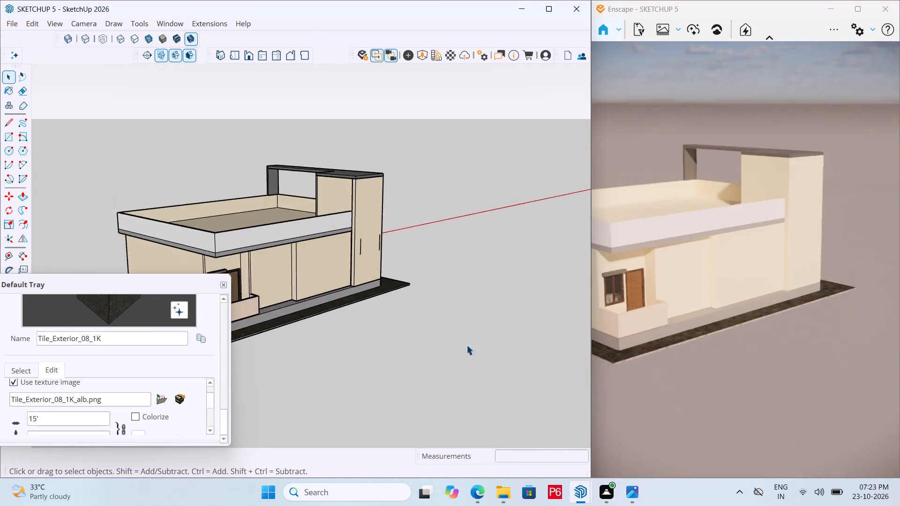
scroll(466, 345, down, 4)
middle_drag(468, 335, 100, 334)
middle_drag(541, 305, 164, 316)
middle_drag(272, 304, 290, 303)
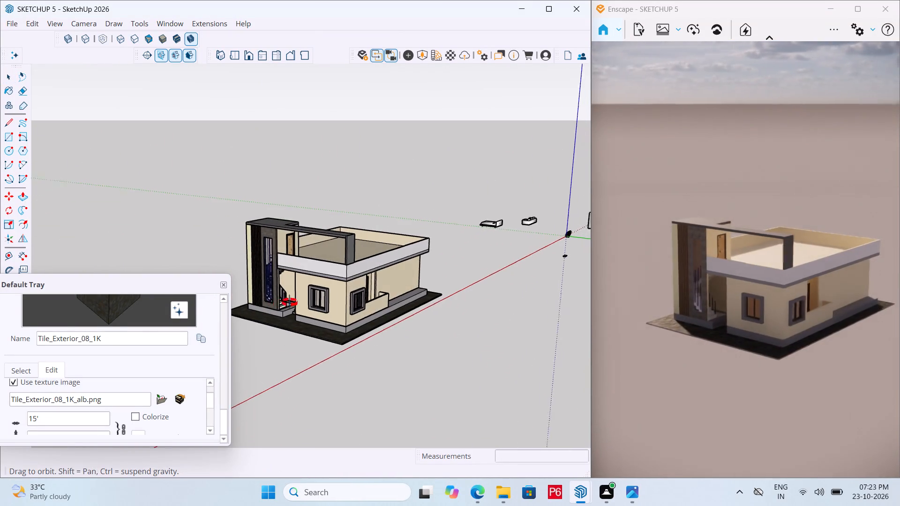
middle_drag(290, 303, 671, 370)
scroll(305, 298, up, 1)
middle_drag(520, 258, 369, 263)
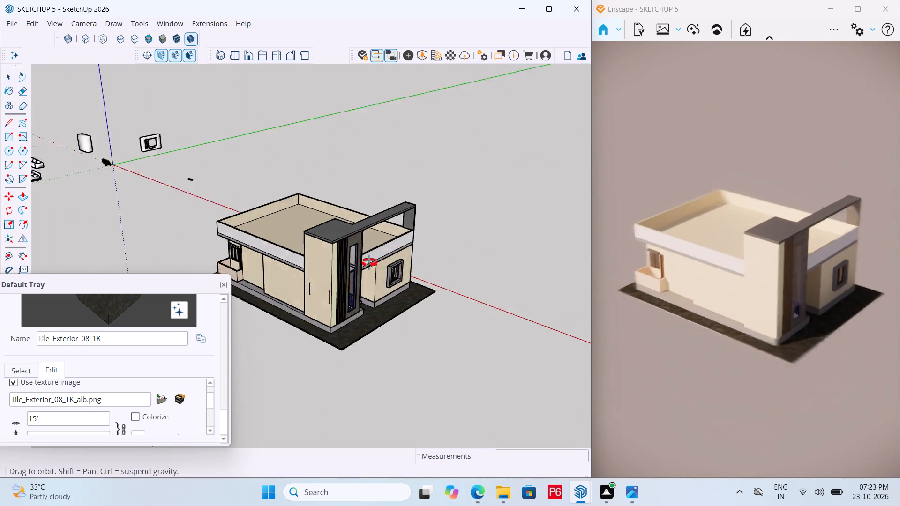
middle_drag(369, 263, 0, 298)
Open the nested group of the upper-floor door for editing.
scroll(310, 247, up, 4)
middle_drag(282, 246, 175, 236)
scroll(174, 236, up, 15)
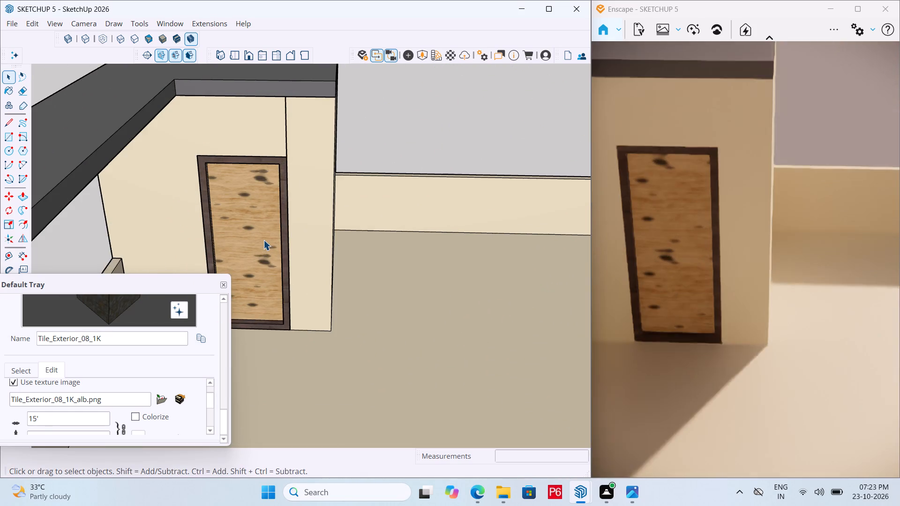
middle_drag(257, 219, 242, 176)
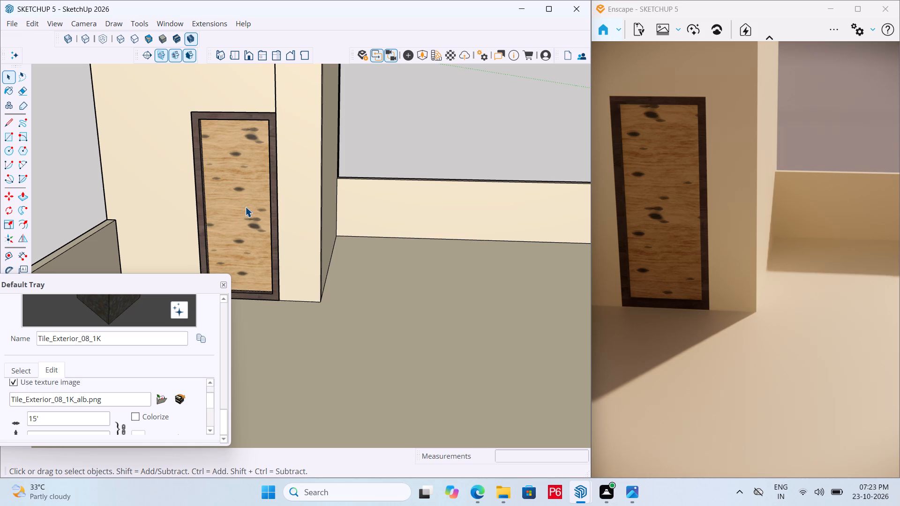
click(245, 207)
double_click(249, 193)
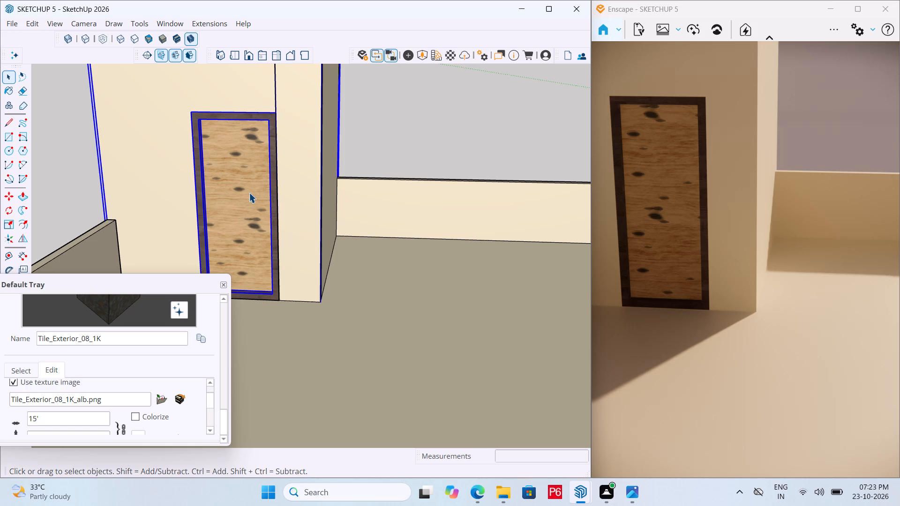
double_click(247, 176)
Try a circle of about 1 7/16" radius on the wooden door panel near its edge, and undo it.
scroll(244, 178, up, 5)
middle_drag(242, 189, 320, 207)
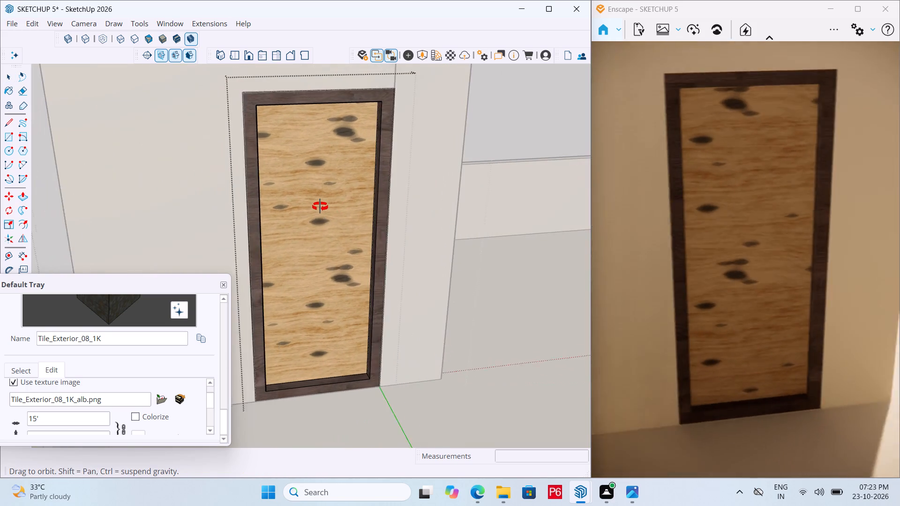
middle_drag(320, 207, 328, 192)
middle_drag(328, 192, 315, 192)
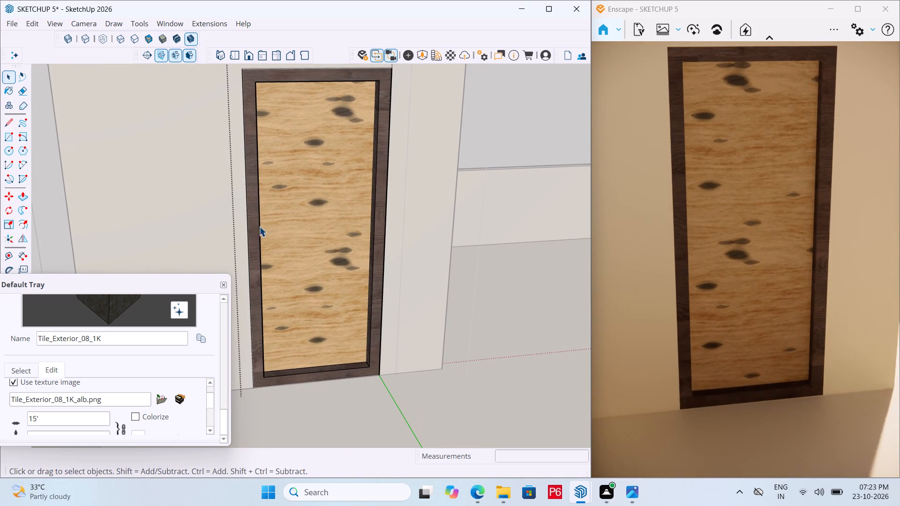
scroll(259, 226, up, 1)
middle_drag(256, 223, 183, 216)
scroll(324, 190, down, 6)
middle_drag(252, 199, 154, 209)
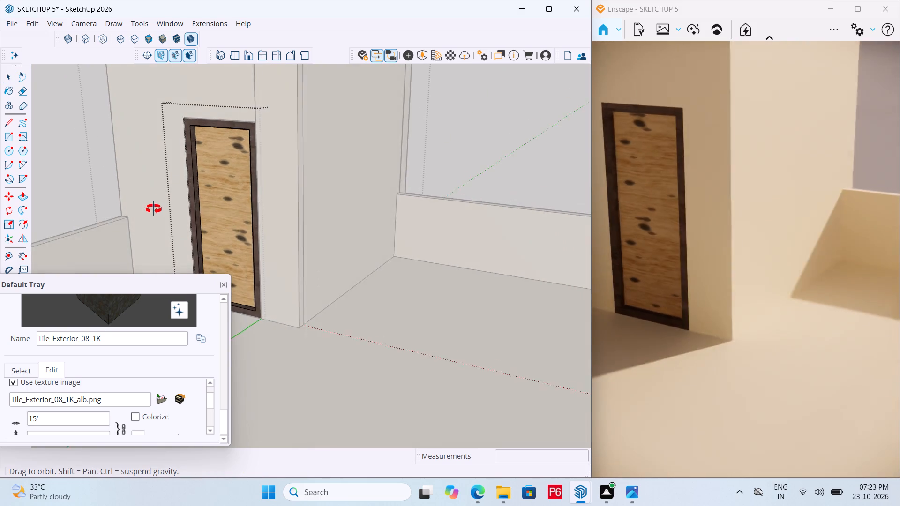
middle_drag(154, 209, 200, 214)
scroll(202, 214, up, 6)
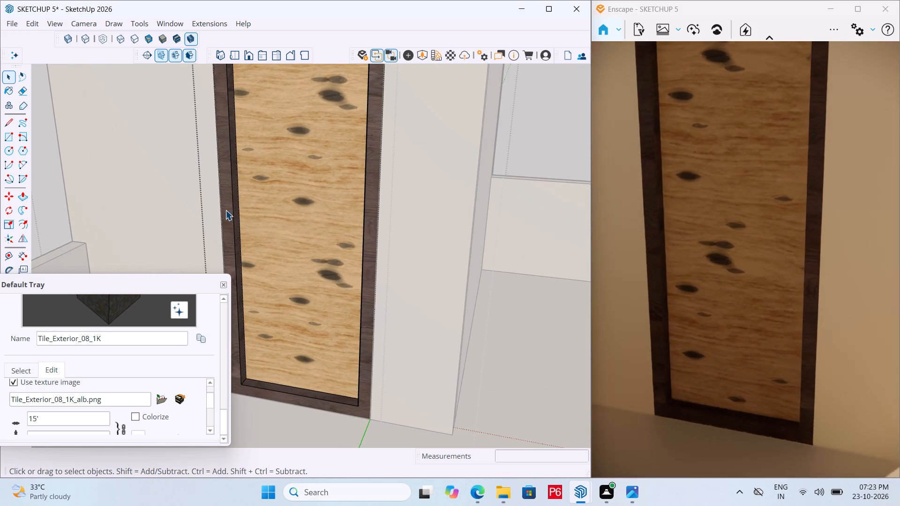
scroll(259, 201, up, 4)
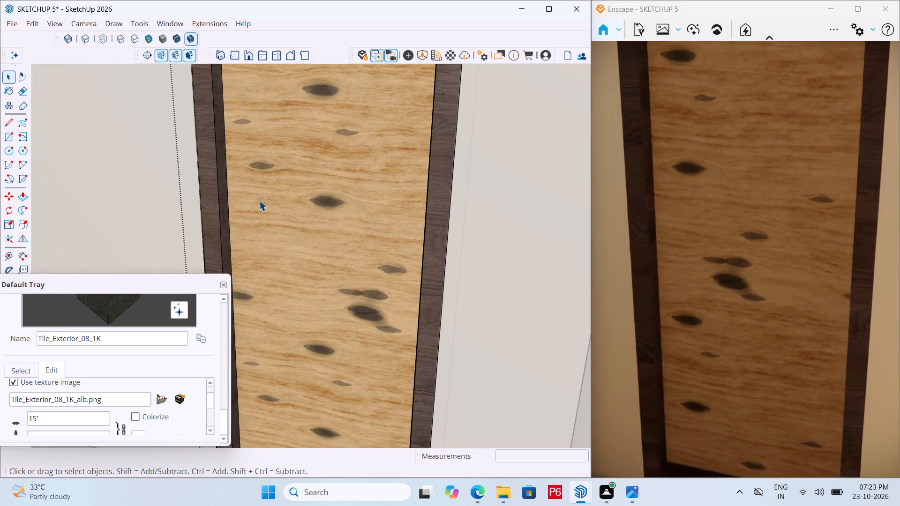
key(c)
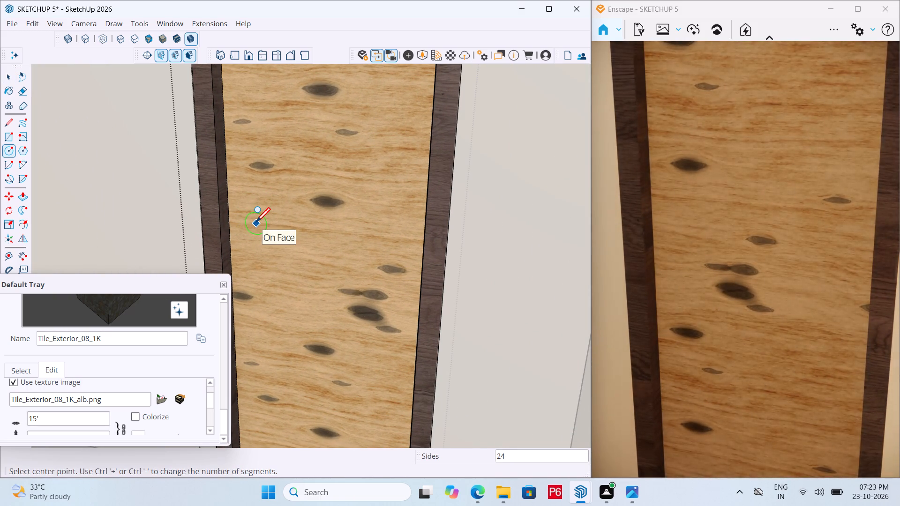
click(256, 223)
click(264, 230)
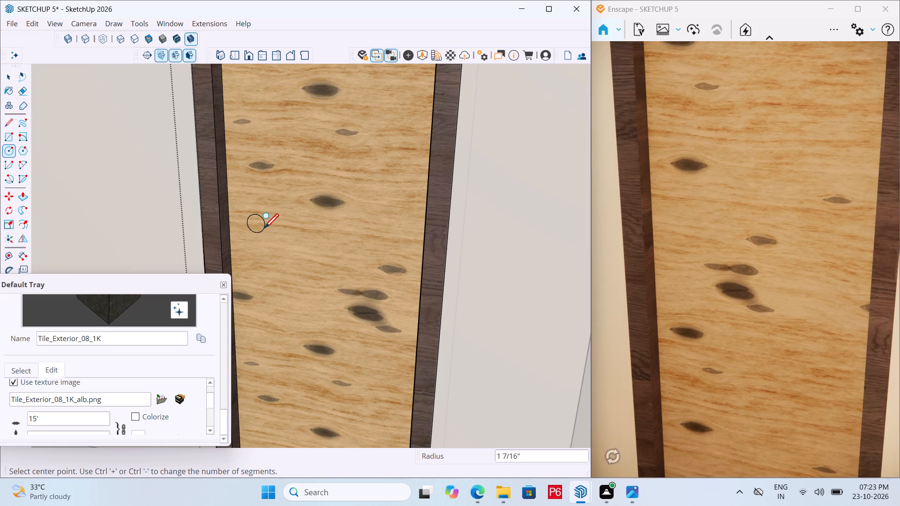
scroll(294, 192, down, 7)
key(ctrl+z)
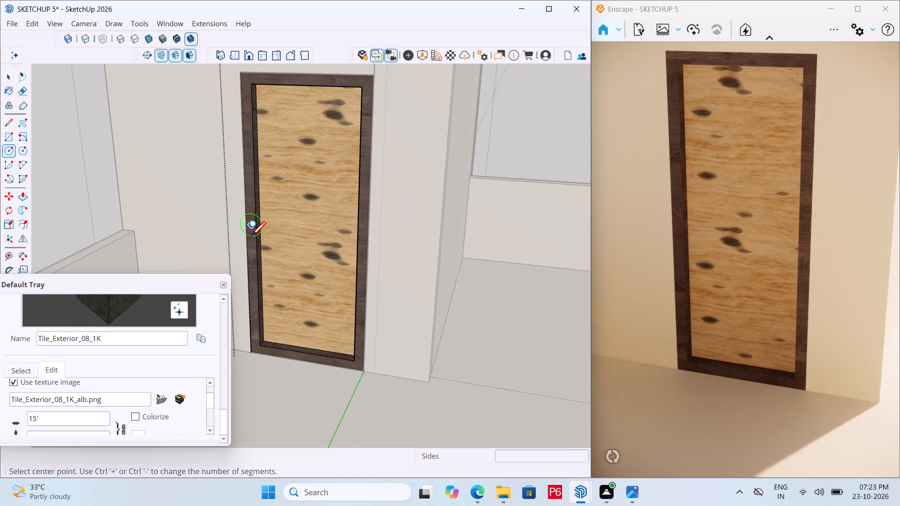
Draw a circle of about 1 9/16" radius on the wooden door panel near its edge, at mid-height.
scroll(274, 238, up, 4)
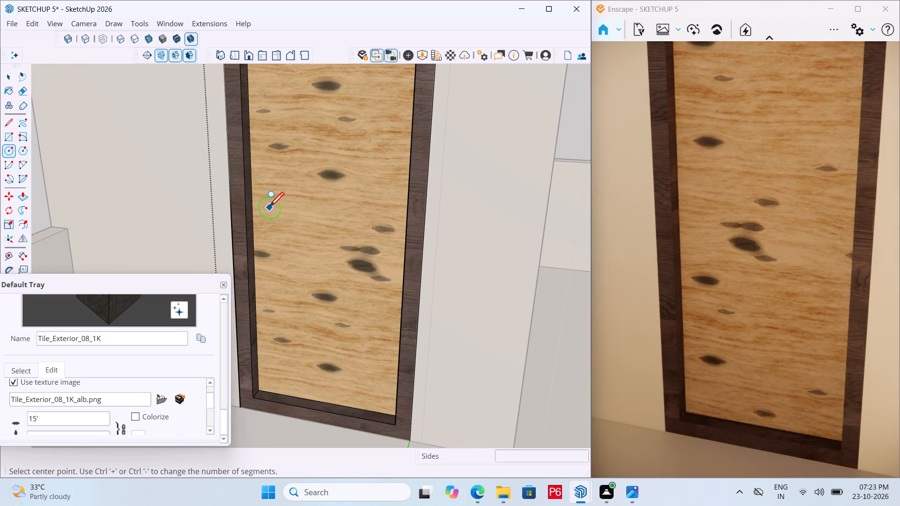
click(270, 207)
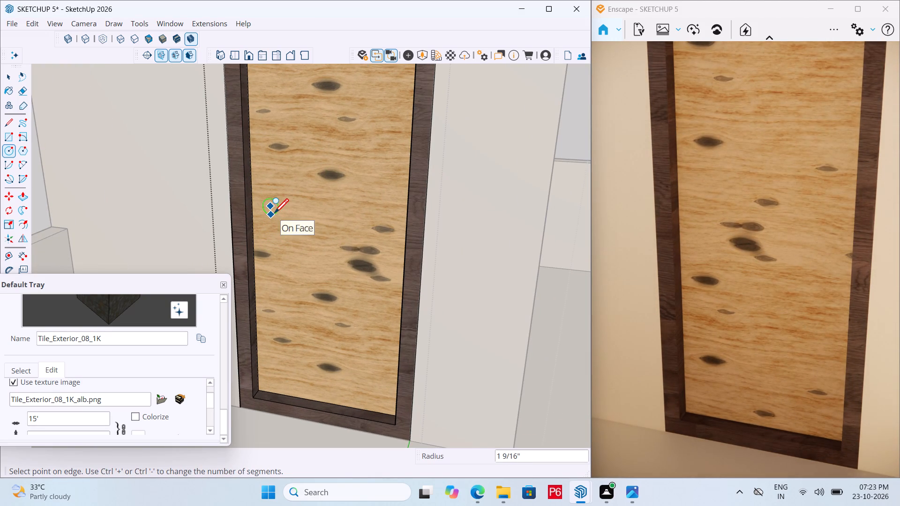
click(274, 214)
key(space)
Select the circle's face with its edge on the door panel and make them a group.
scroll(265, 213, up, 5)
double_click(272, 205)
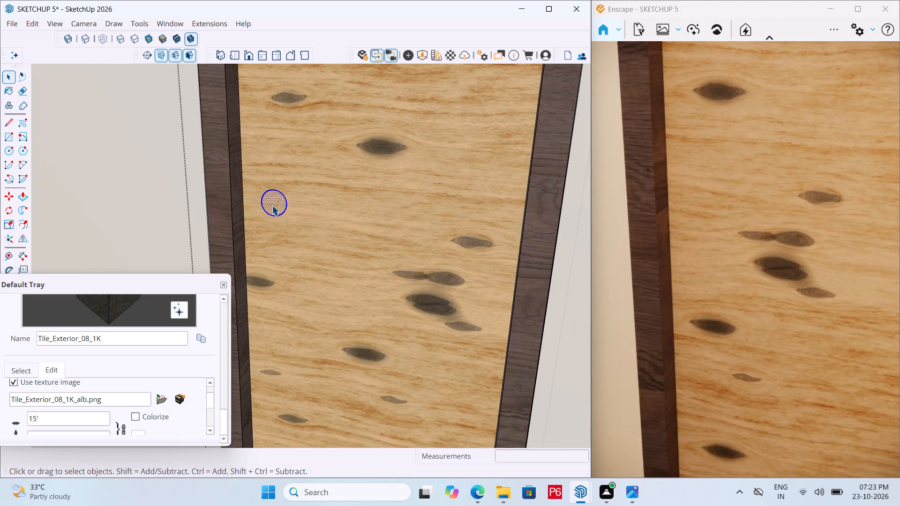
click(272, 205)
right_click(272, 205)
triple_click(272, 204)
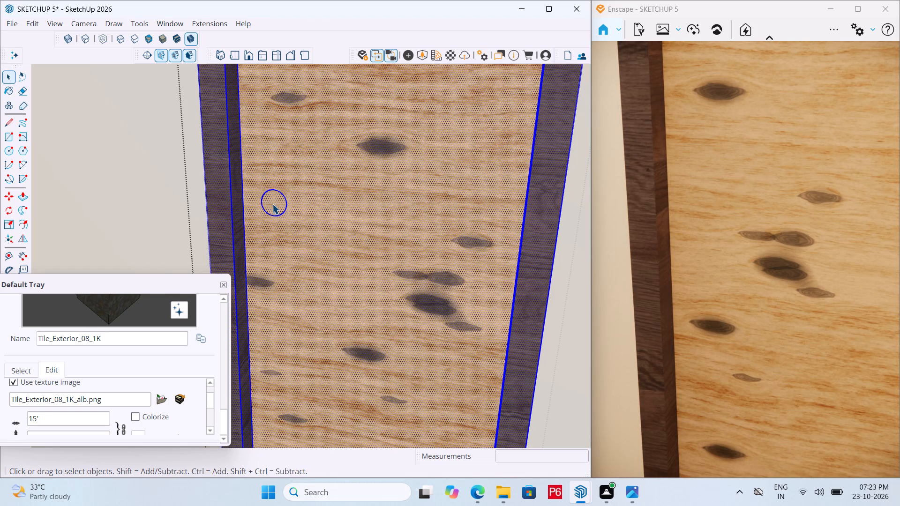
double_click(272, 203)
double_click(276, 207)
right_click(276, 207)
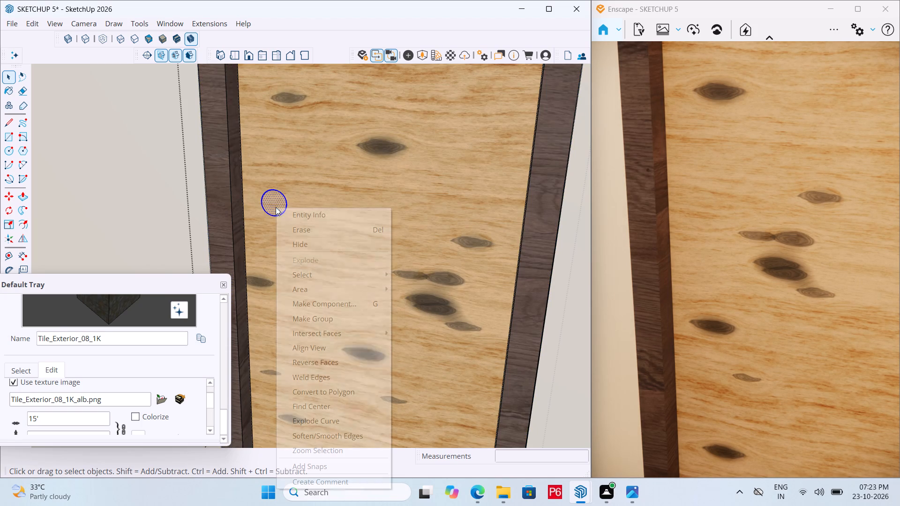
click(347, 317)
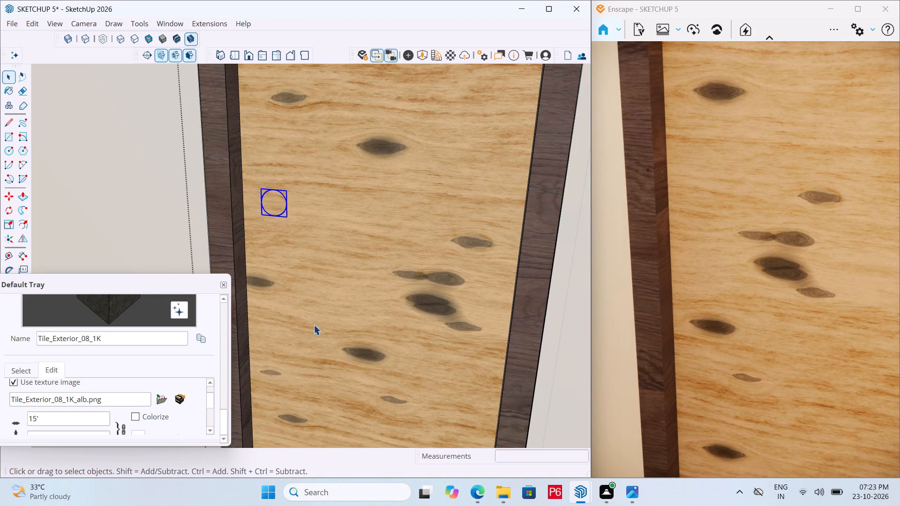
Paint the circle group on the door with Metal_06_1K from the Metal materials.
scroll(152, 366, down, 6)
scroll(154, 363, up, 4)
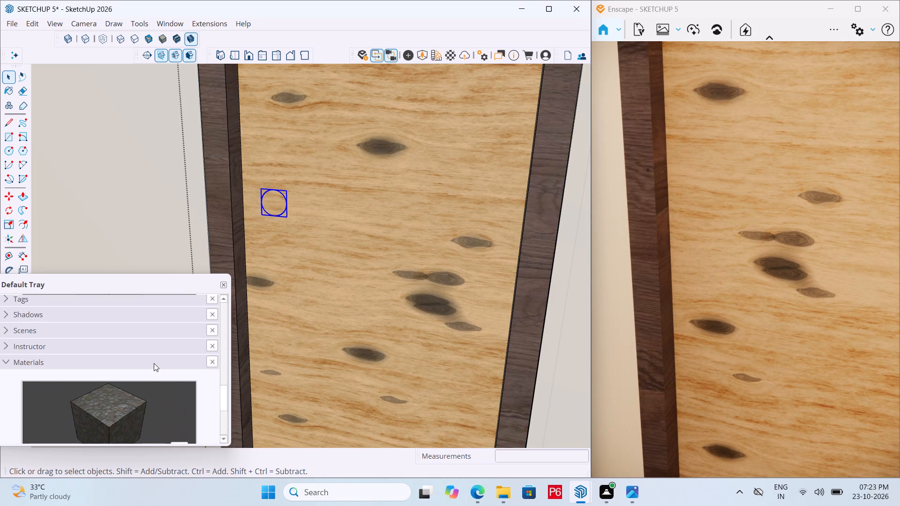
scroll(154, 363, up, 5)
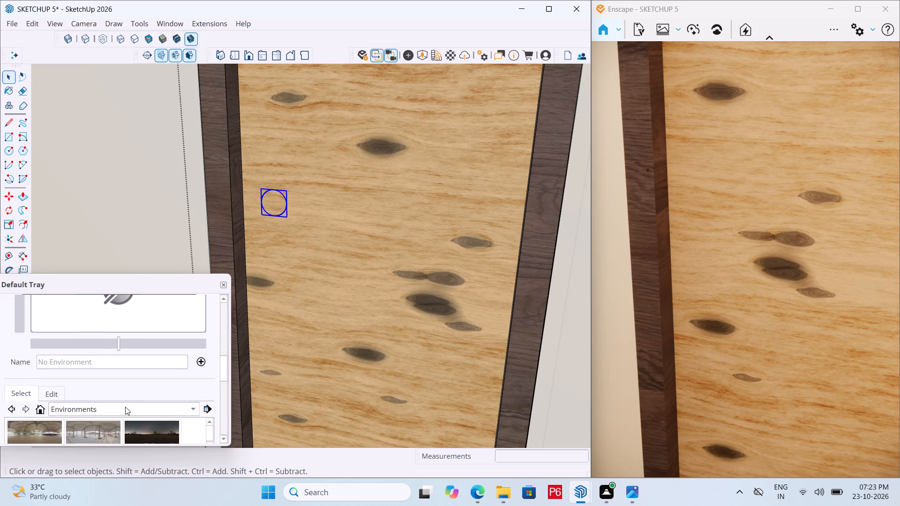
scroll(125, 404, up, 2)
scroll(145, 385, down, 17)
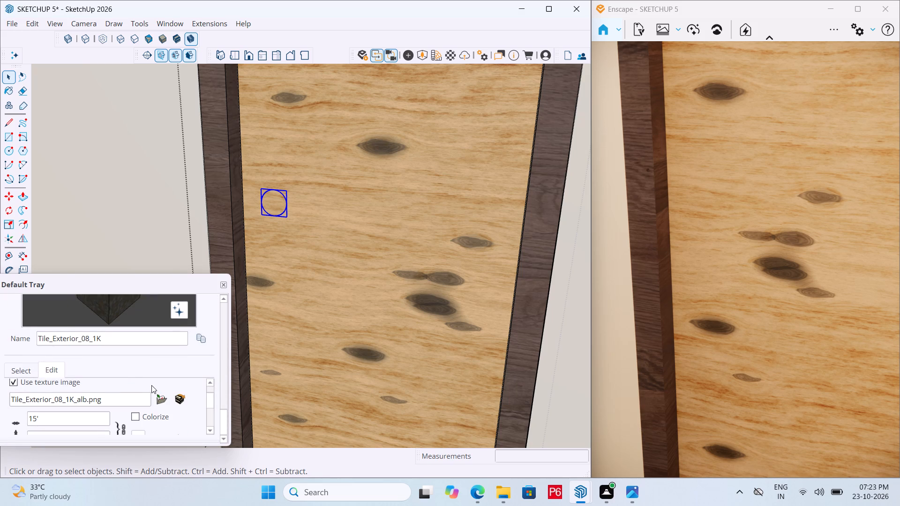
scroll(146, 392, down, 6)
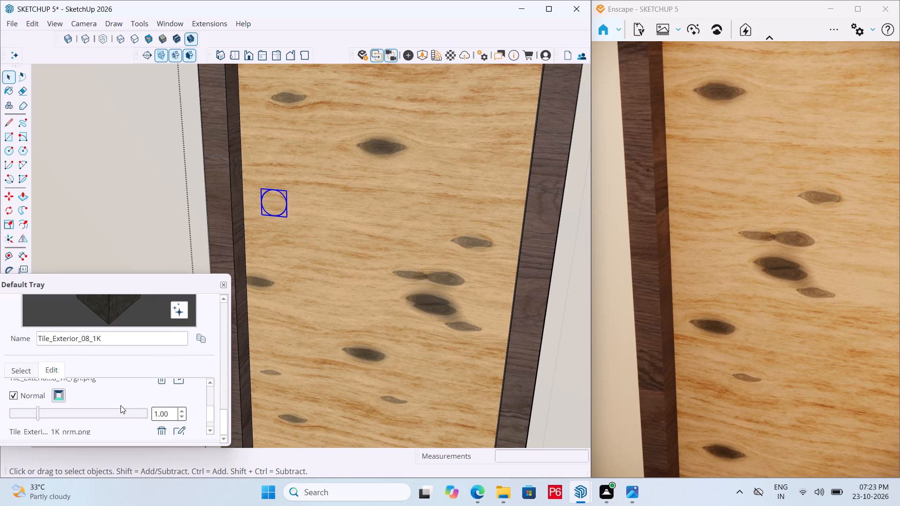
scroll(120, 417, up, 6)
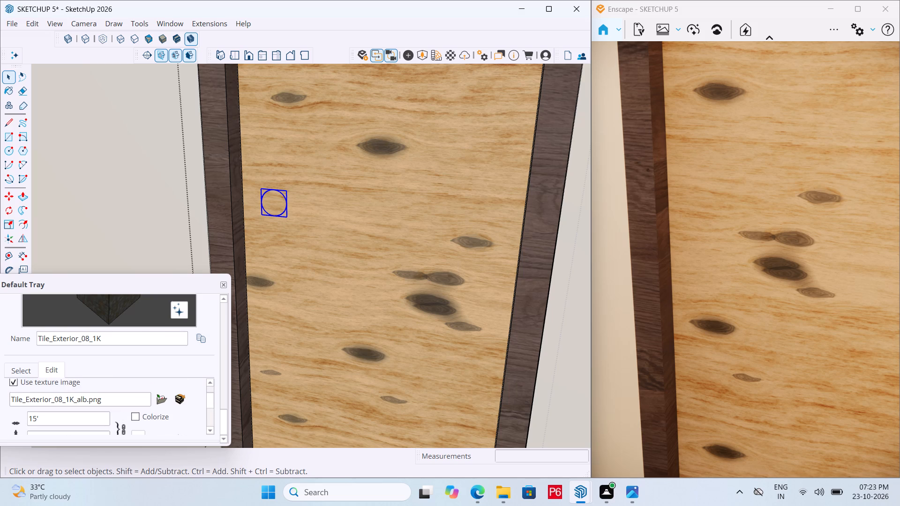
click(14, 368)
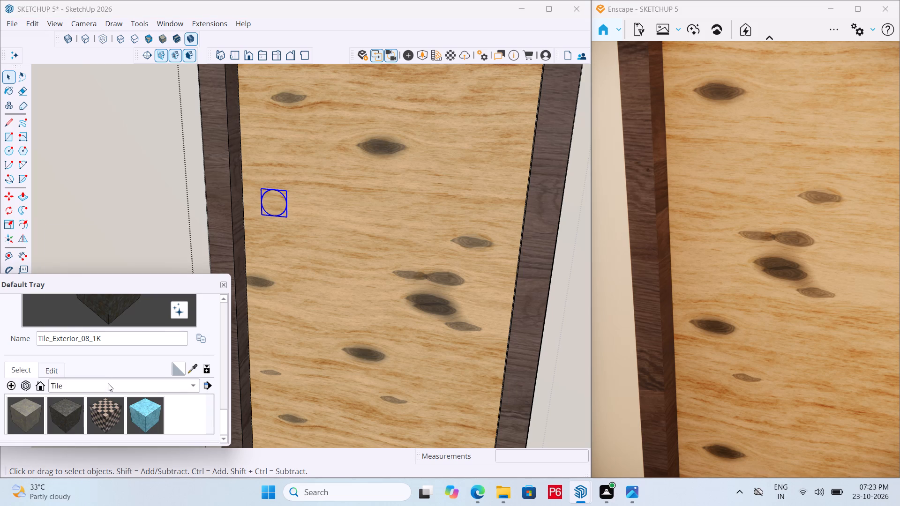
click(108, 383)
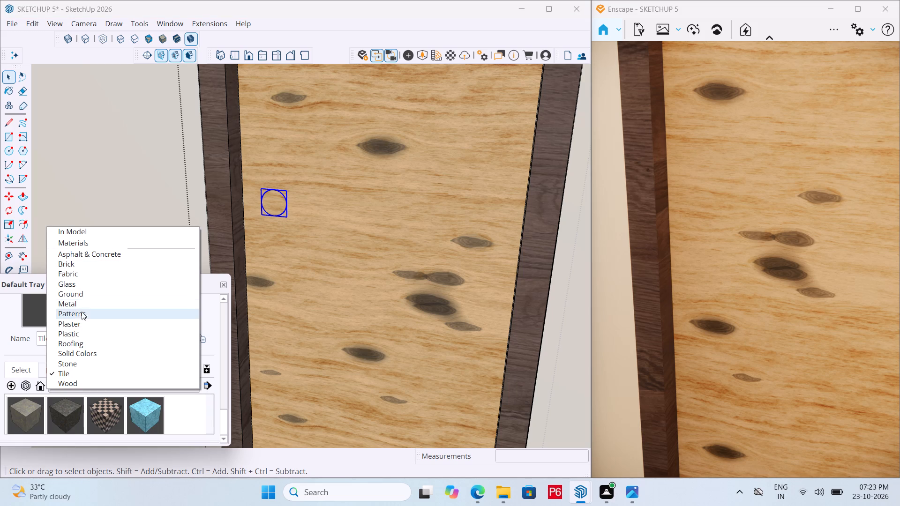
click(84, 303)
click(27, 413)
click(279, 207)
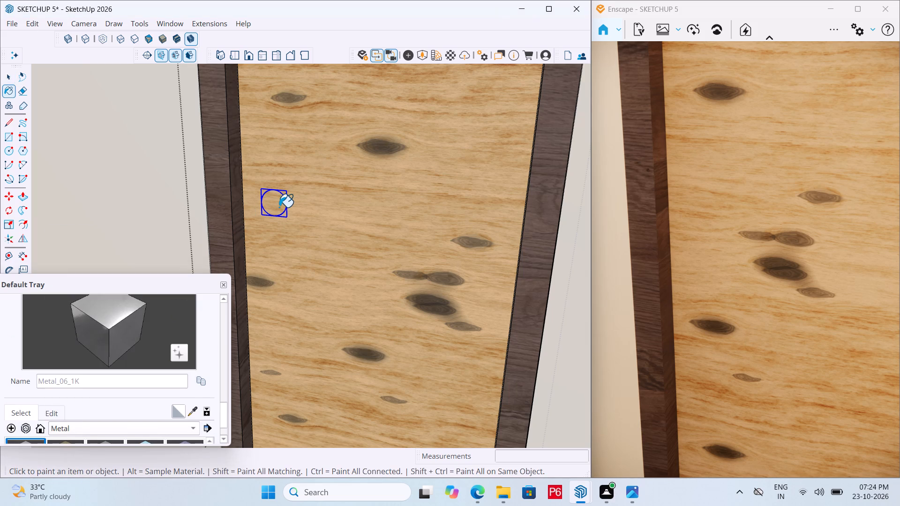
click(274, 202)
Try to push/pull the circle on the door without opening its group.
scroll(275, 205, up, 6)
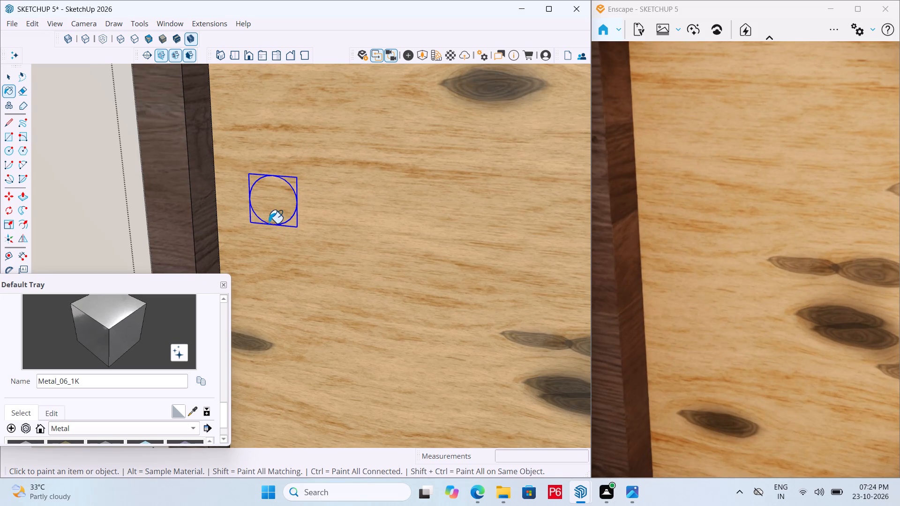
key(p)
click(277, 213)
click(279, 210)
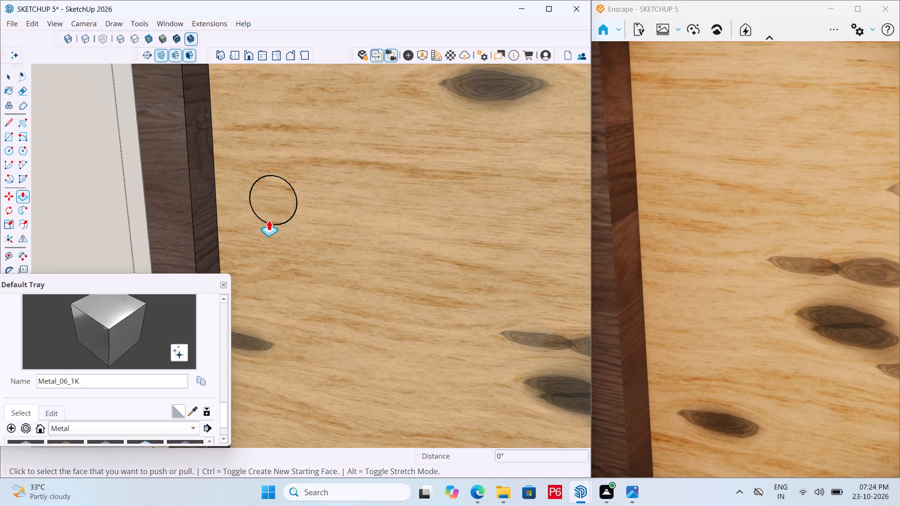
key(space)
Open the circle's group and paint its face with the Metal_06_1K material.
double_click(276, 185)
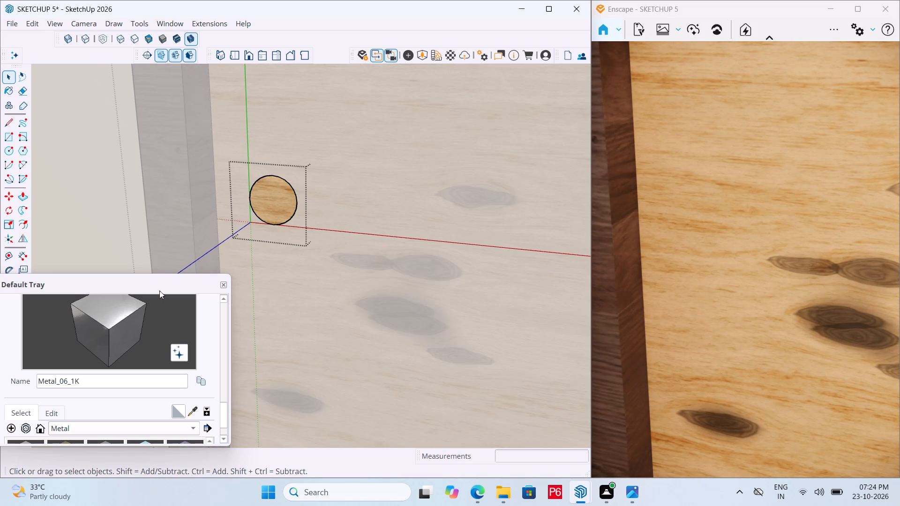
scroll(86, 391, down, 1)
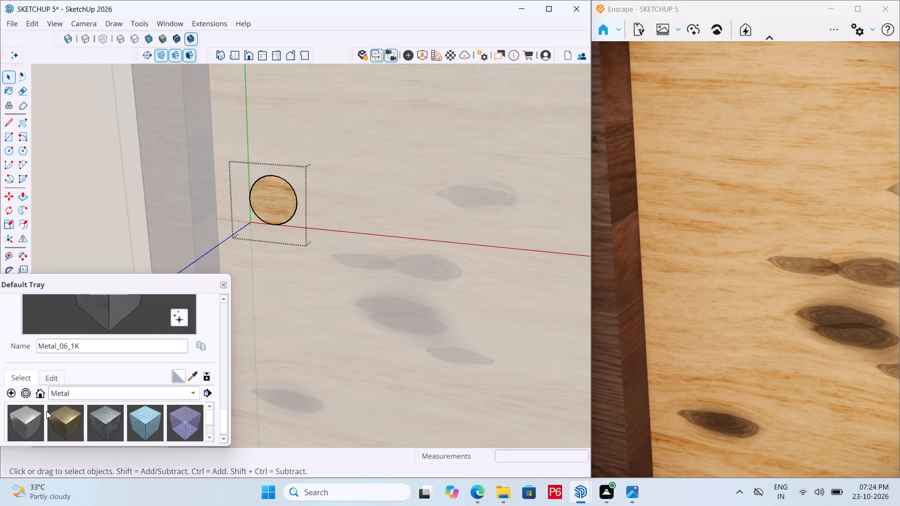
click(25, 419)
click(277, 197)
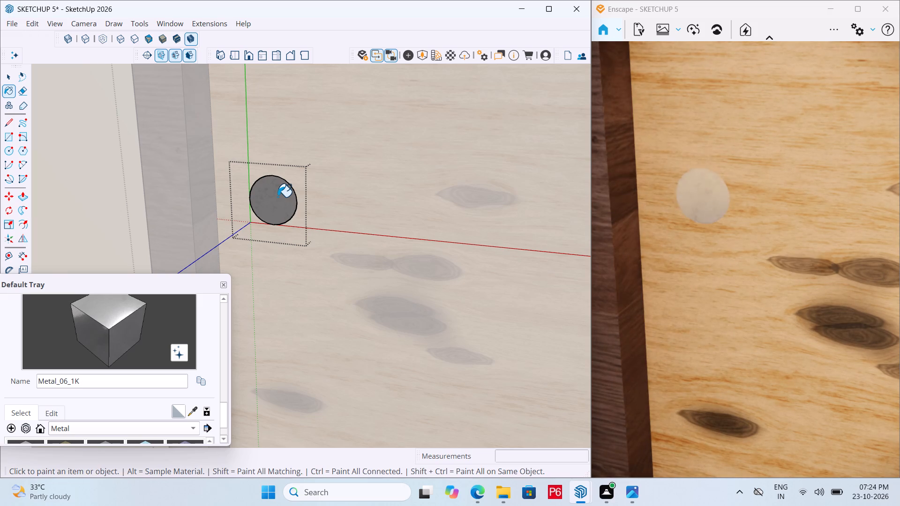
Push/pull the circle's metal face out from the door by 1".
key(p)
click(277, 197)
text(1")
key(Return)
middle_drag(323, 205, 200, 233)
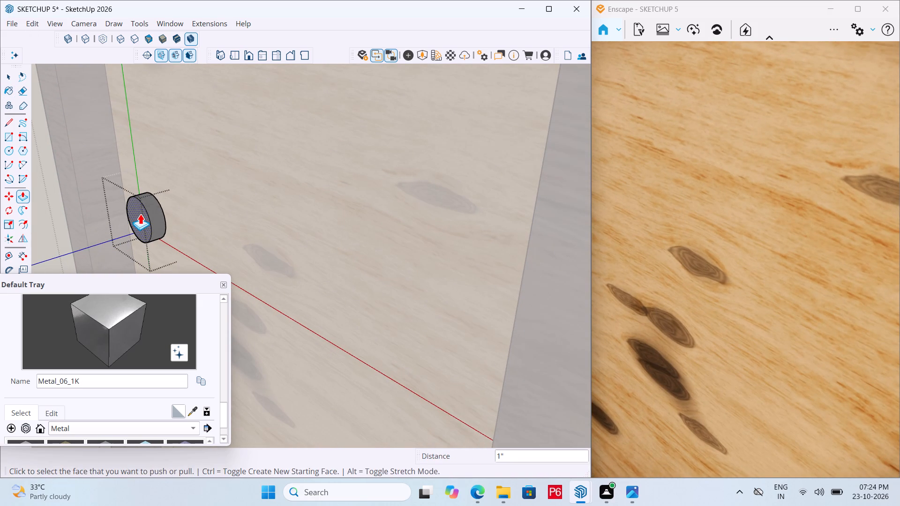
Push the metal disc's front face back toward the door by 1/2".
click(140, 214)
click(147, 211)
Save the model with the thinner metal disc and leave the Push/Pull tool.
key(ctrl+s)
key(ctrl+a)
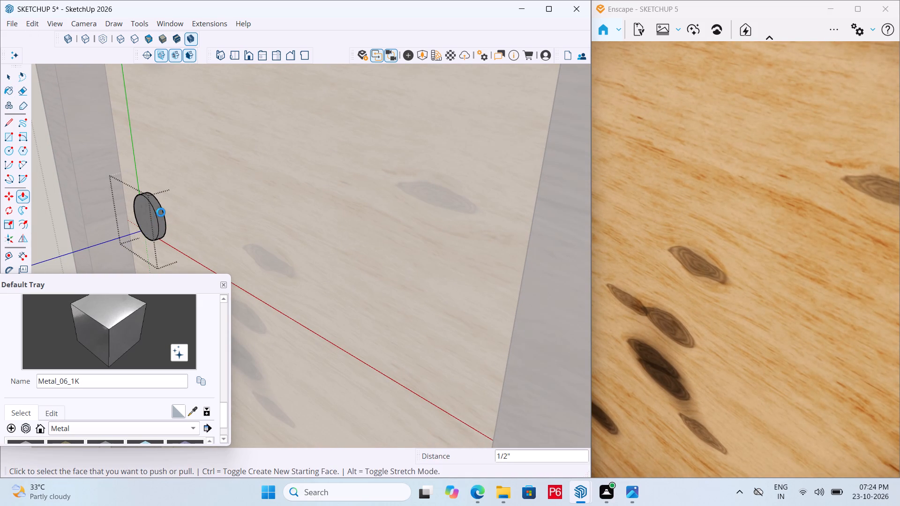
key(ctrl+s)
key(ctrl+s)
key(ctrl+s)
key(ctrl+s)
key(ctrl+s)
key(ctrl+s)
key(ctrl+s)
key(space)
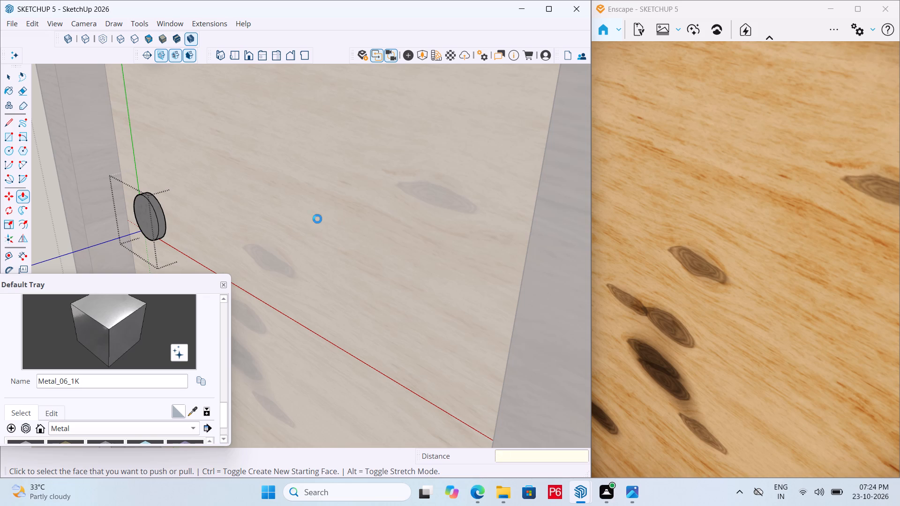
Close the nested disc and door groups to return to the top level of the house model.
scroll(319, 223, down, 10)
scroll(360, 267, down, 8)
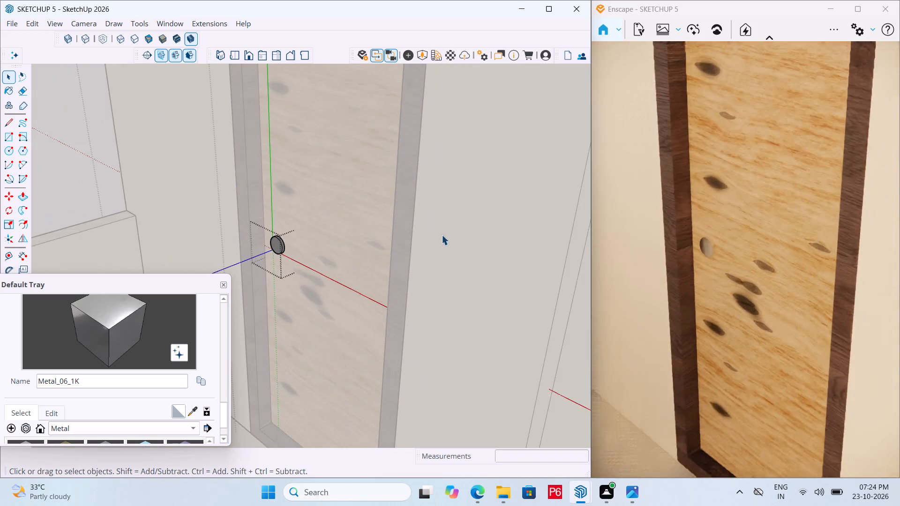
scroll(452, 235, down, 14)
key(space)
double_click(174, 213)
scroll(491, 201, down, 5)
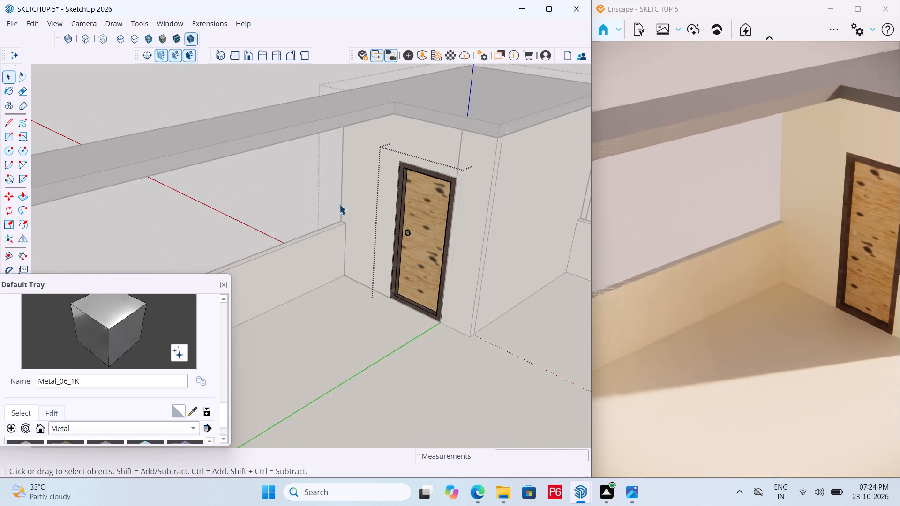
scroll(325, 222, down, 5)
middle_drag(322, 232, 630, 238)
middle_drag(236, 242, 348, 201)
key(space)
double_click(223, 196)
scroll(164, 224, down, 5)
middle_drag(300, 231, 324, 209)
key(space)
triple_click(122, 210)
drag(123, 211, 129, 208)
scroll(384, 208, up, 4)
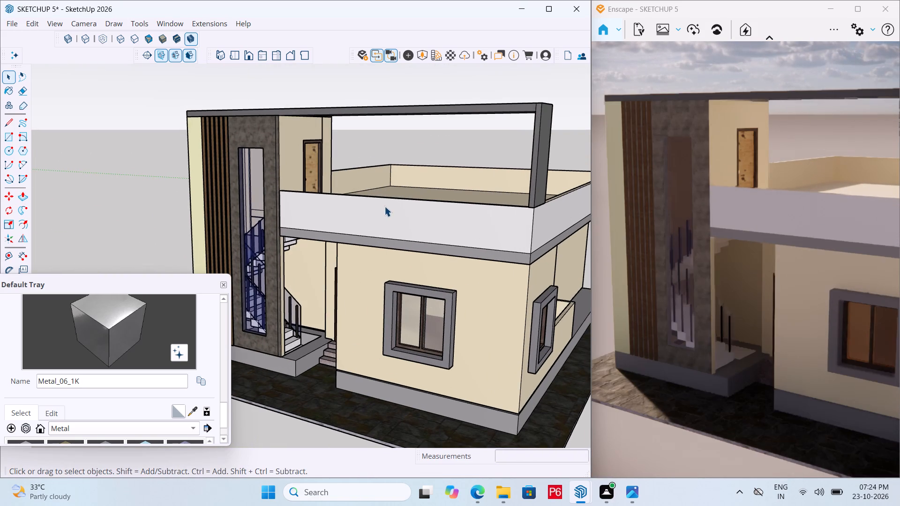
Save the house model again with all groups closed.
key(ctrl+s)
key(ctrl+s)
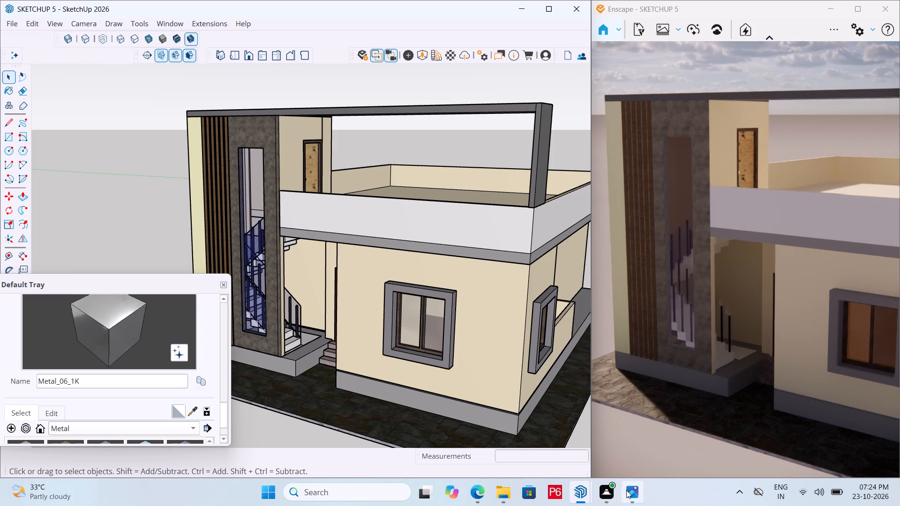
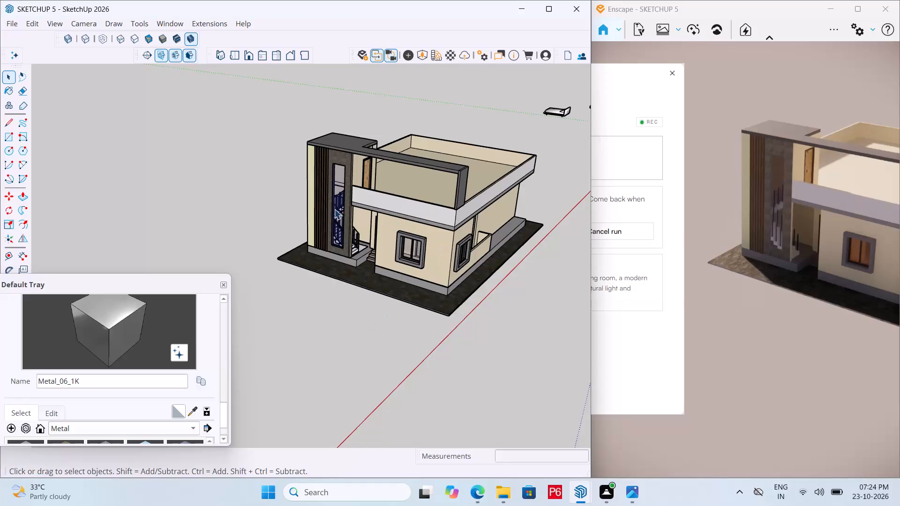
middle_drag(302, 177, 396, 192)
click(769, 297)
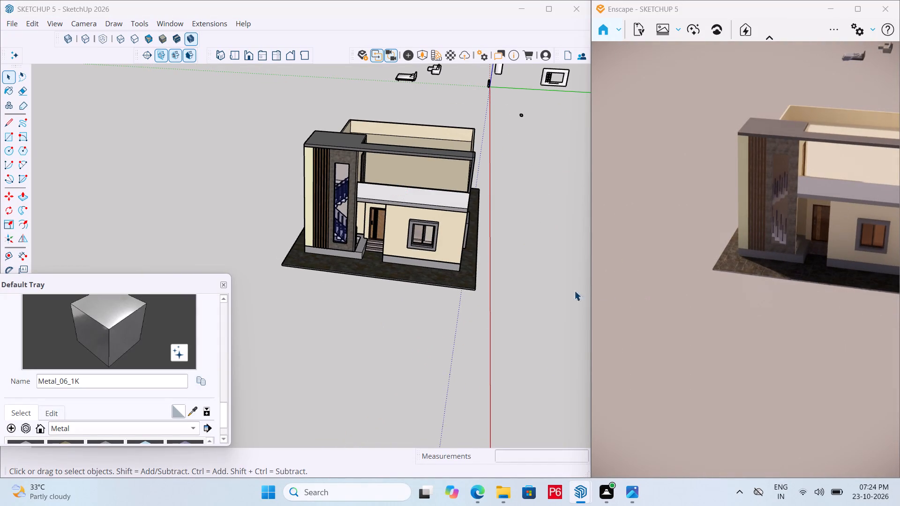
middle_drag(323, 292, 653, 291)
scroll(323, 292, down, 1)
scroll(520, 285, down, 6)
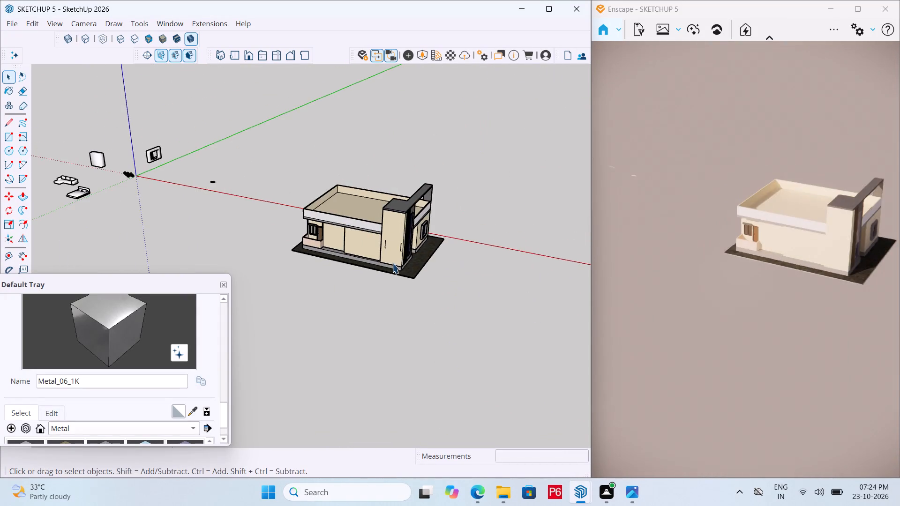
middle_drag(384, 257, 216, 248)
Save the house model.
key(ctrl+s)
key(ctrl+s)
key(ctrl+s)
key(ctrl+s)
key(ctrl+s)
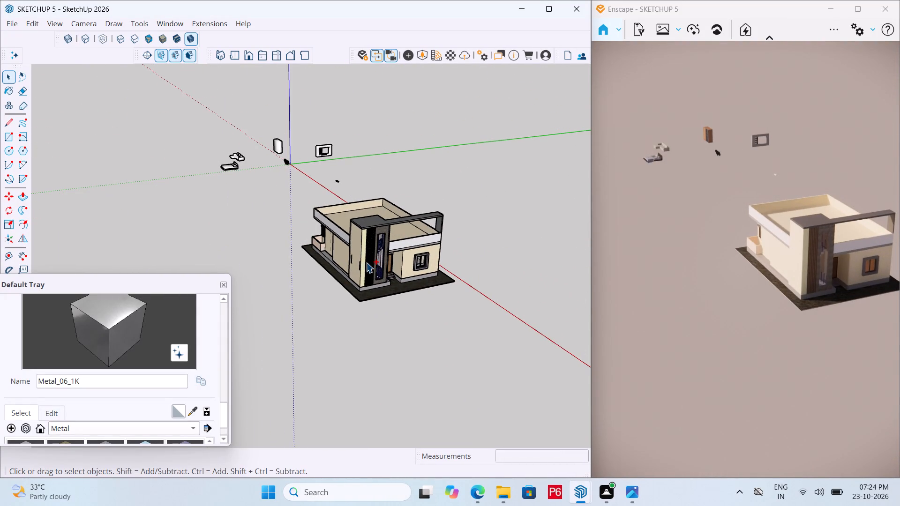
key(ctrl+s)
key(ctrl+s)
key(ctrl+s)
key(ctrl+s)
key(ctrl+s)
Place a horizontal section plane over the house model, keeping the default name and symbol.
click(142, 55)
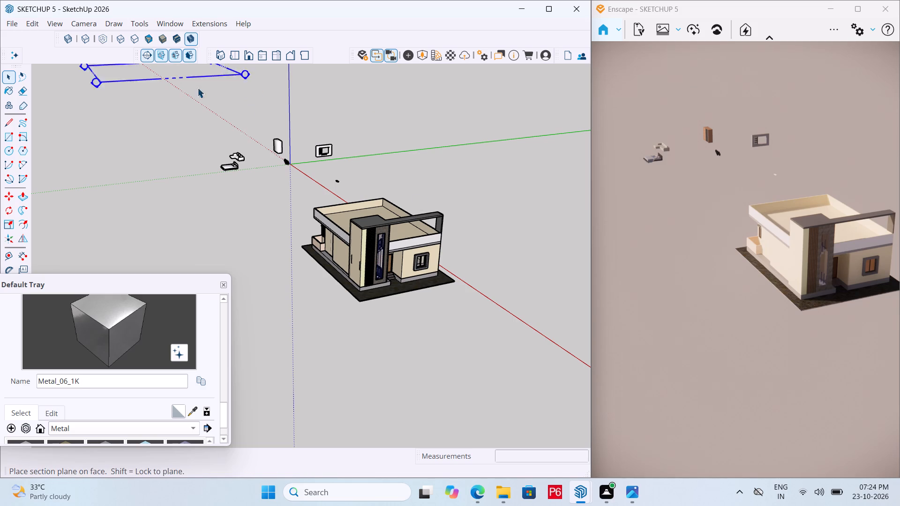
click(379, 194)
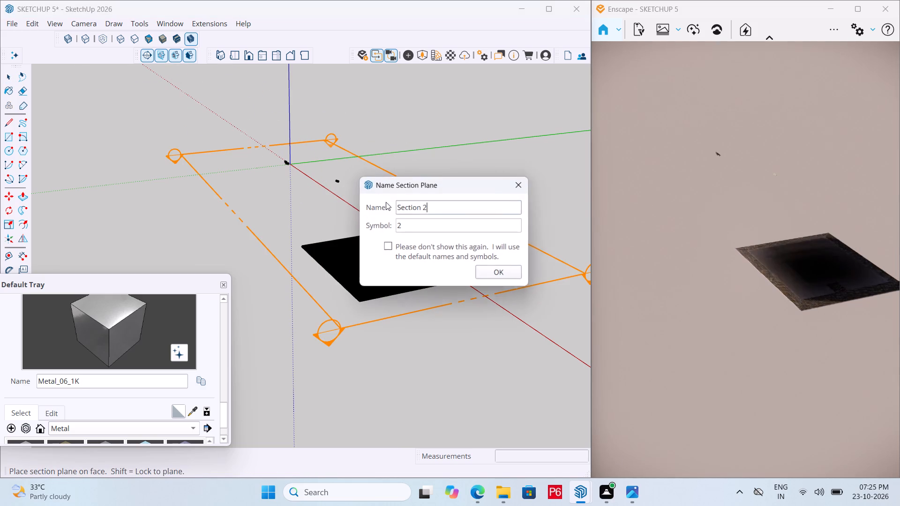
click(502, 272)
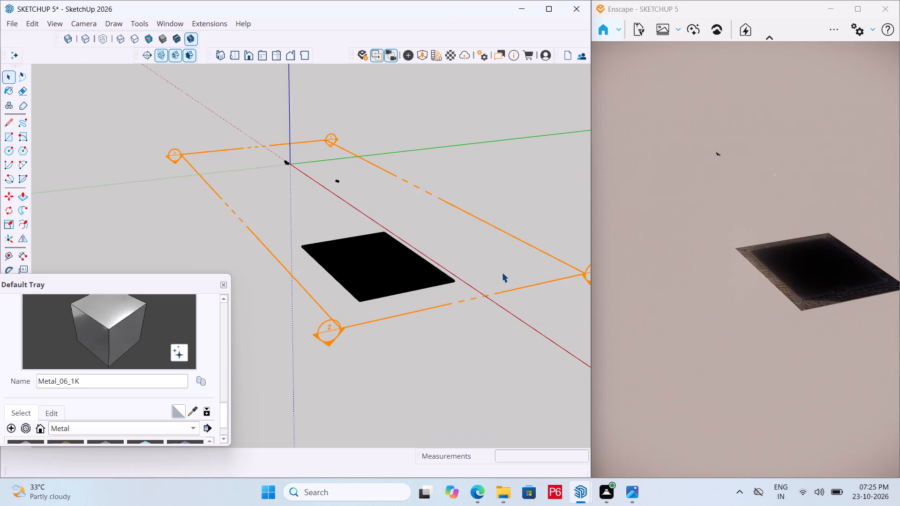
Move the horizontal section plane up about 12' 2" so it cuts through the house walls.
key(m)
click(573, 280)
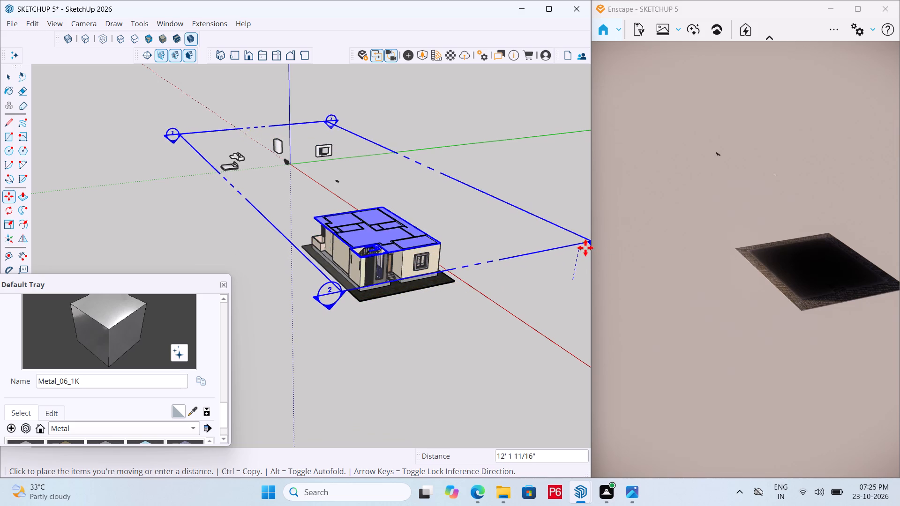
click(585, 248)
Examine the sectioned floor's rooms, furniture and door openings from several sides.
middle_drag(511, 253, 246, 394)
scroll(511, 253, down, 1)
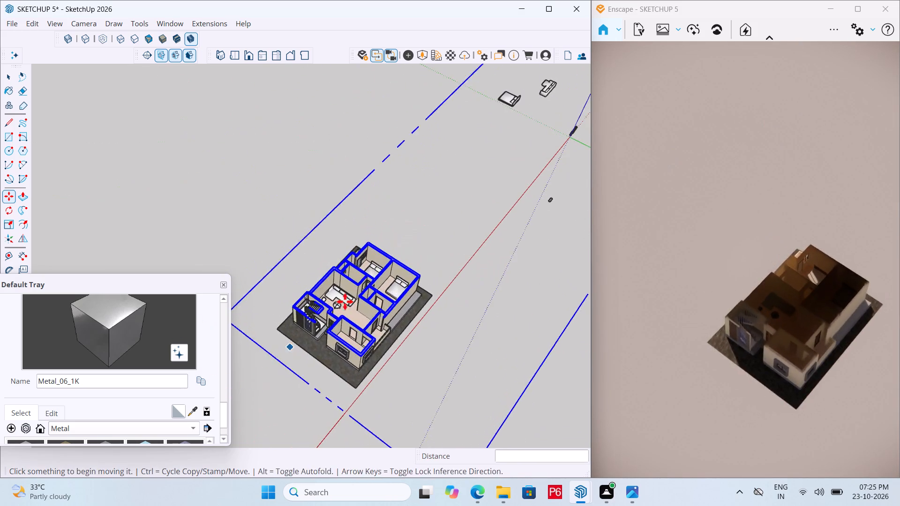
scroll(375, 276, up, 6)
middle_drag(369, 255, 124, 279)
scroll(256, 285, up, 4)
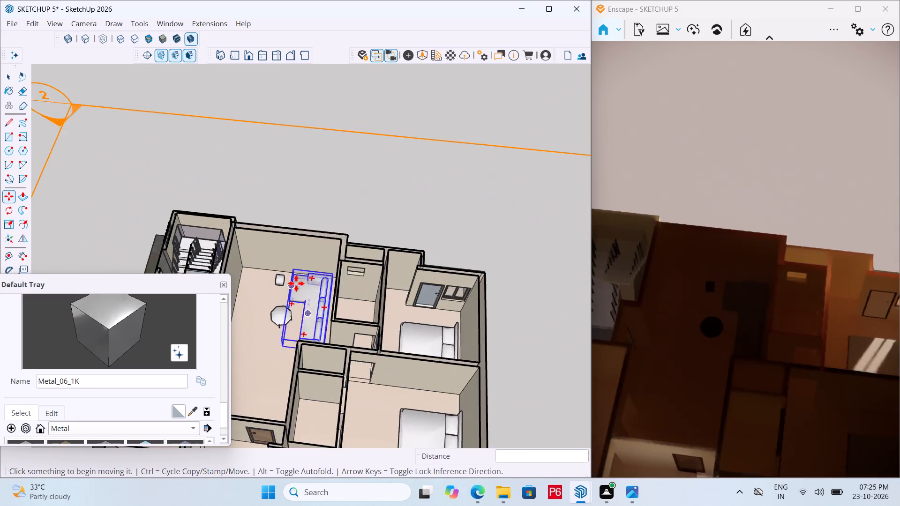
scroll(296, 283, up, 5)
middle_drag(515, 280, 446, 270)
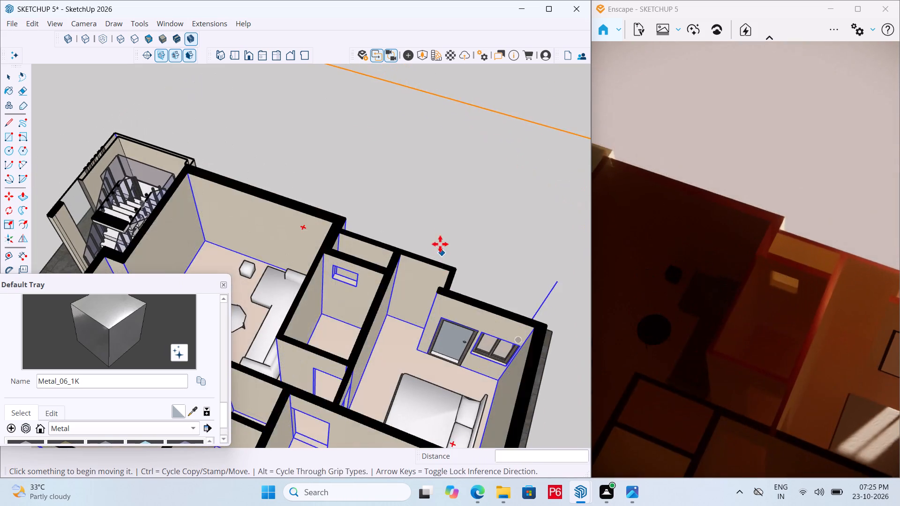
scroll(319, 243, down, 5)
scroll(368, 243, down, 6)
middle_drag(307, 300, 94, 260)
scroll(246, 234, up, 5)
scroll(388, 221, down, 4)
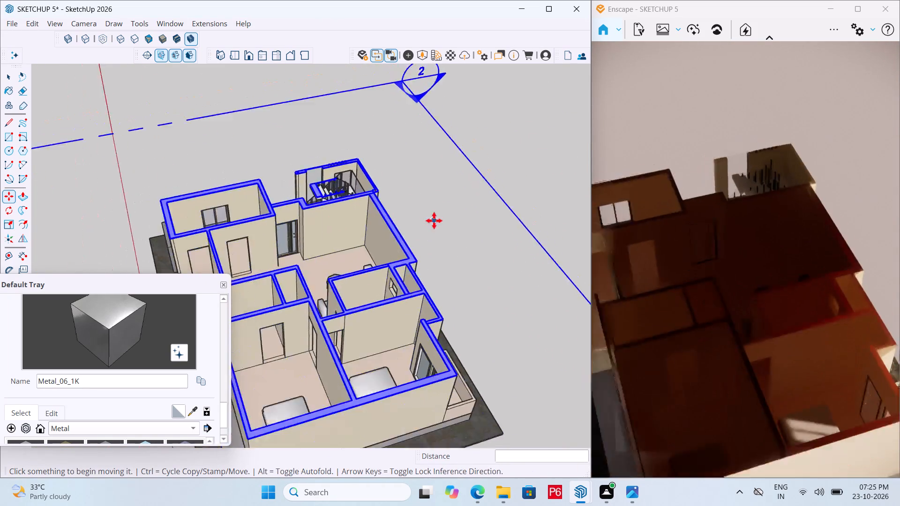
scroll(434, 221, down, 2)
scroll(252, 243, down, 5)
key(space)
scroll(327, 275, down, 3)
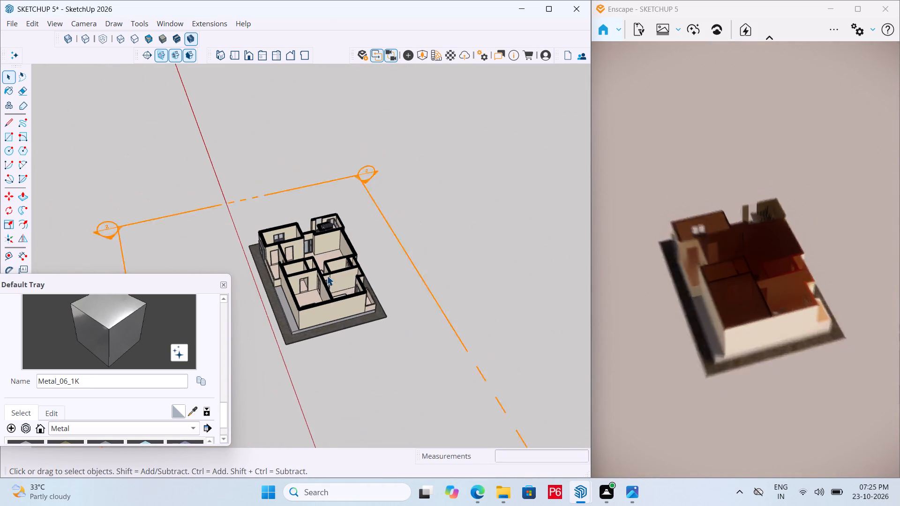
scroll(327, 275, down, 2)
Draw a 3' by 7' 6" rectangle filling the door opening in the bedroom's corner.
middle_drag(293, 281, 375, 281)
scroll(375, 281, up, 13)
middle_drag(353, 297, 399, 279)
scroll(399, 279, up, 4)
middle_drag(356, 269, 397, 272)
scroll(397, 272, up, 4)
middle_drag(397, 268, 397, 259)
scroll(384, 190, up, 3)
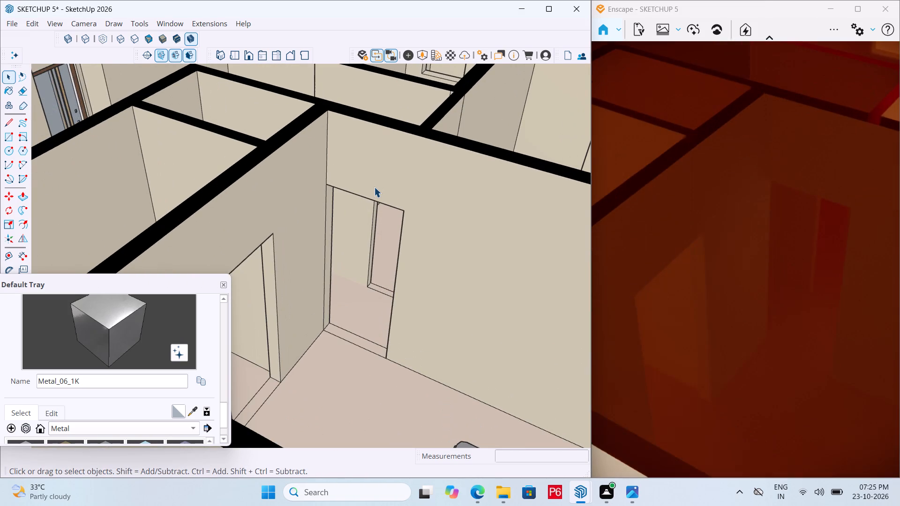
key(r)
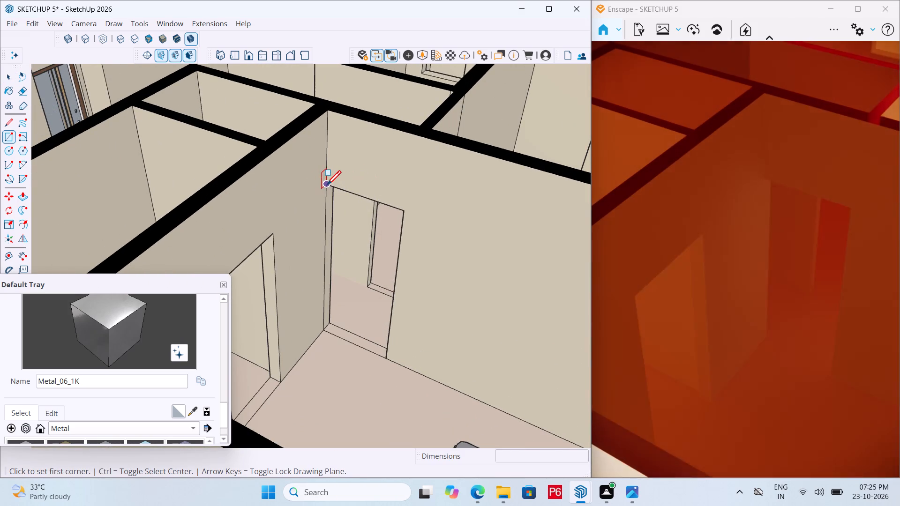
click(327, 186)
click(384, 359)
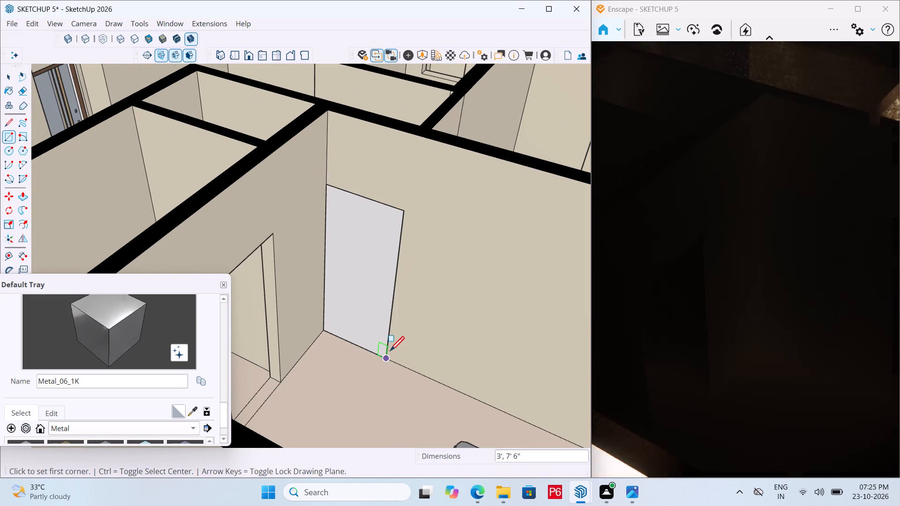
key(space)
Group the new door rectangle's face together with its edges.
click(375, 261)
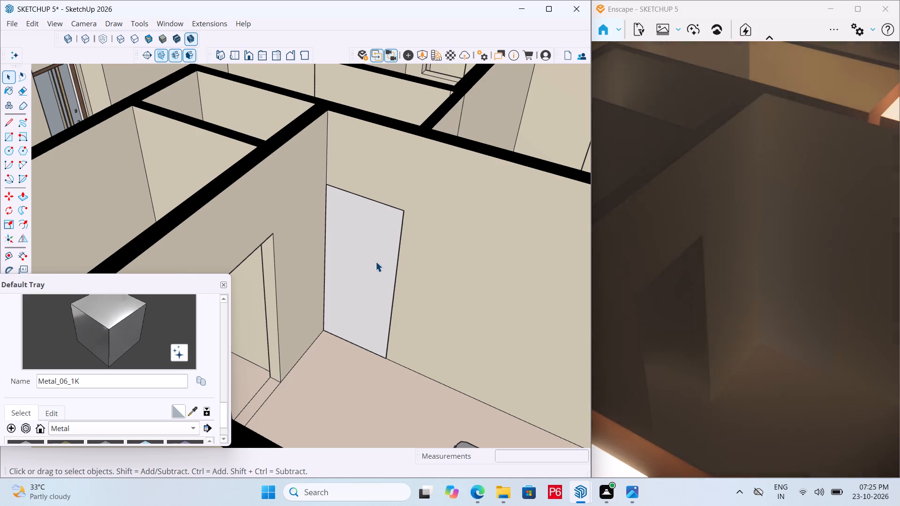
double_click(375, 261)
right_click(375, 261)
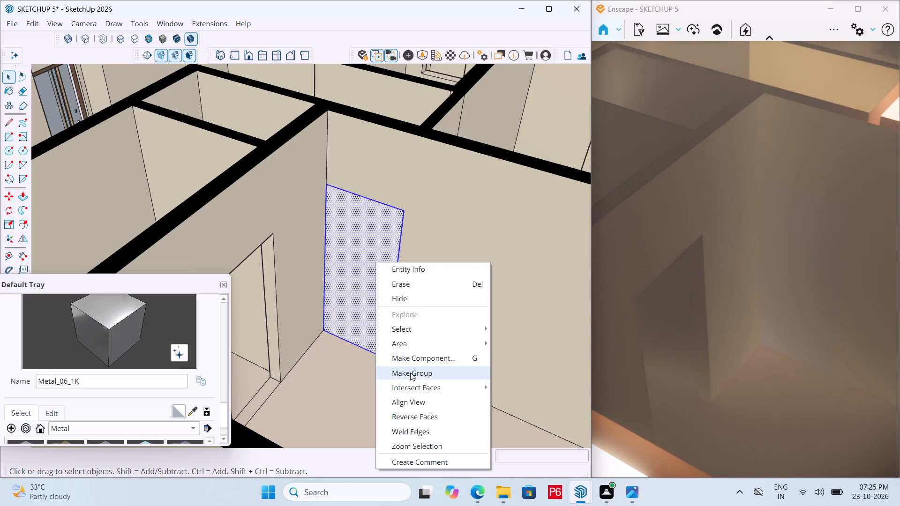
click(410, 372)
click(362, 274)
key(space)
Open the door rectangle's group and offset its outline inward by 3" for the frame.
scroll(393, 276, down, 2)
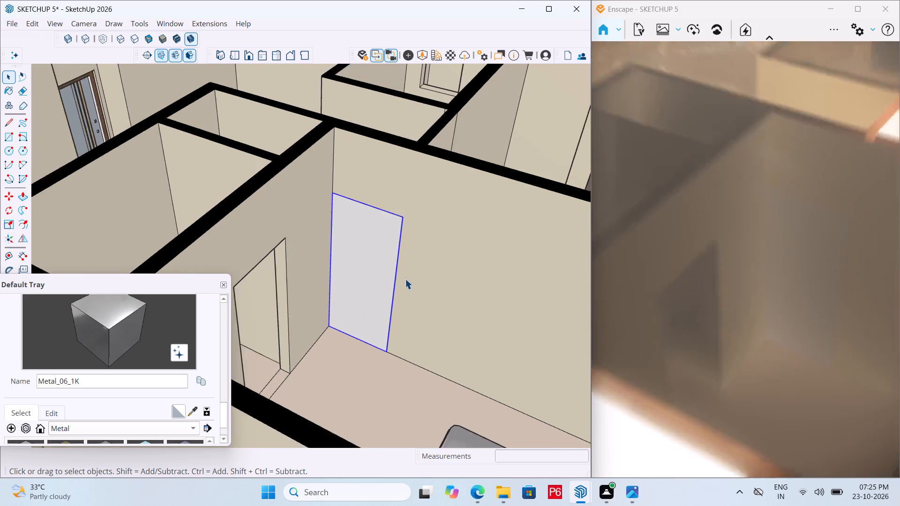
scroll(405, 279, down, 9)
scroll(427, 342, down, 7)
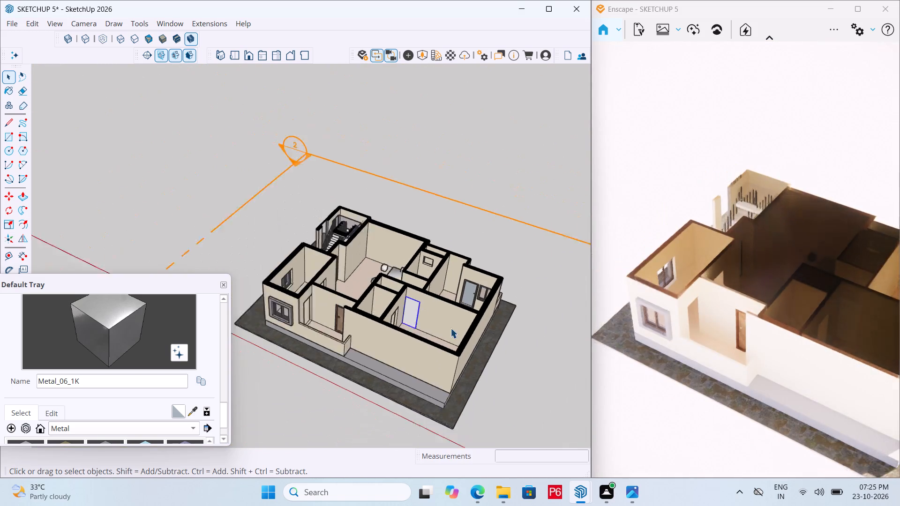
scroll(450, 328, down, 9)
scroll(420, 323, up, 5)
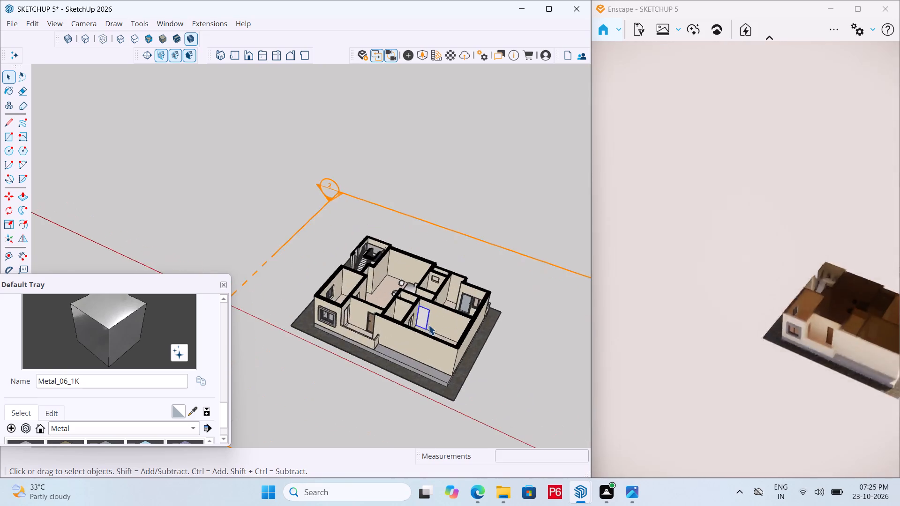
scroll(446, 325, up, 20)
scroll(446, 325, up, 3)
double_click(402, 311)
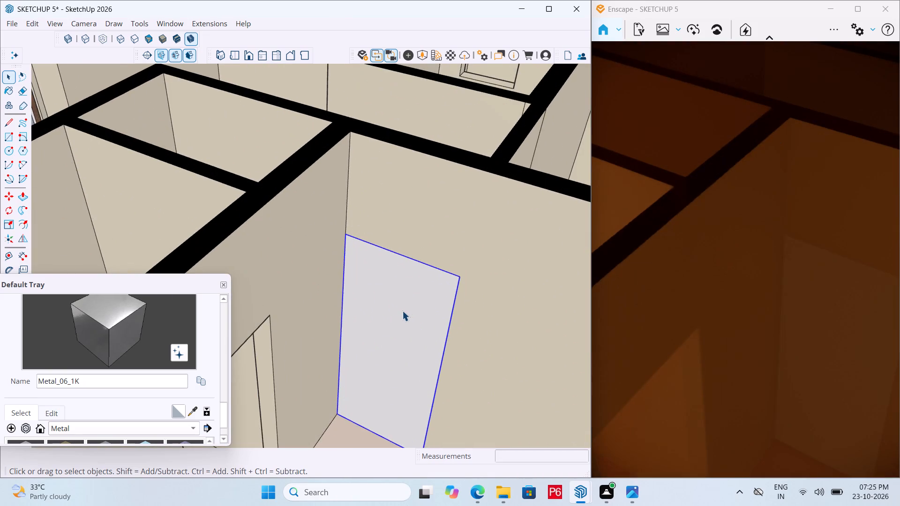
click(397, 307)
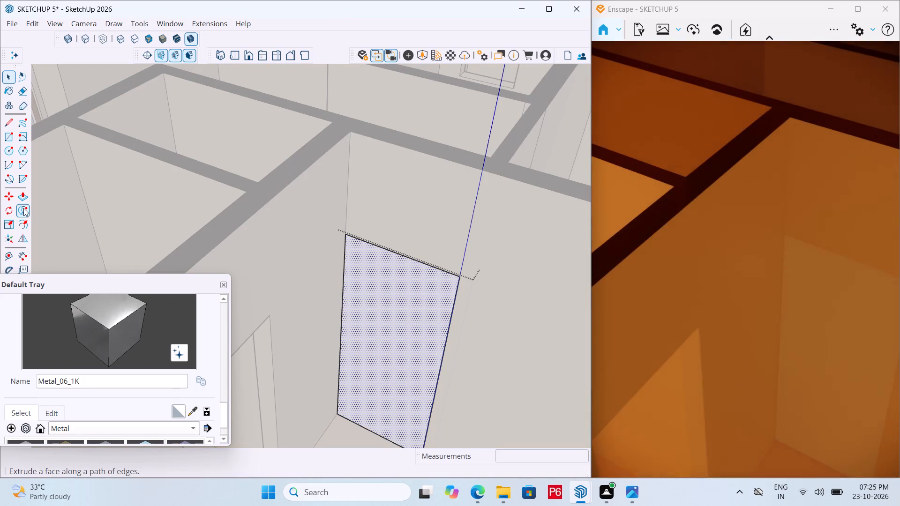
click(24, 223)
click(416, 278)
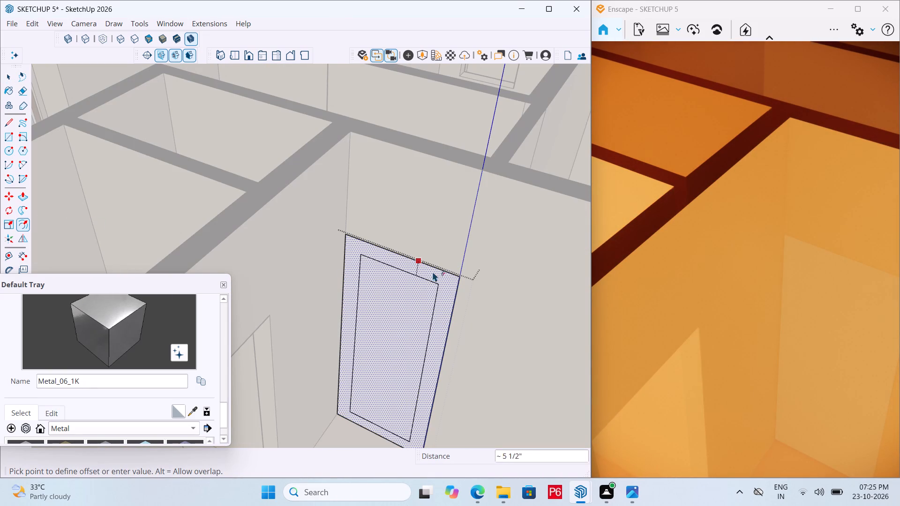
text(3")
key(Return)
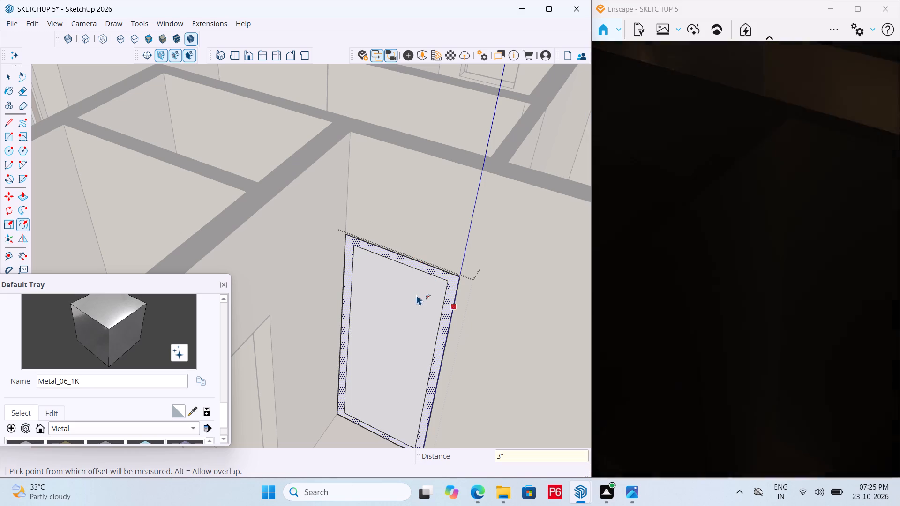
Paint the door's 3" frame border with Plywood_01_1K from the Wood materials.
scroll(384, 274, down, 2)
middle_drag(418, 290, 411, 239)
middle_drag(404, 246, 391, 264)
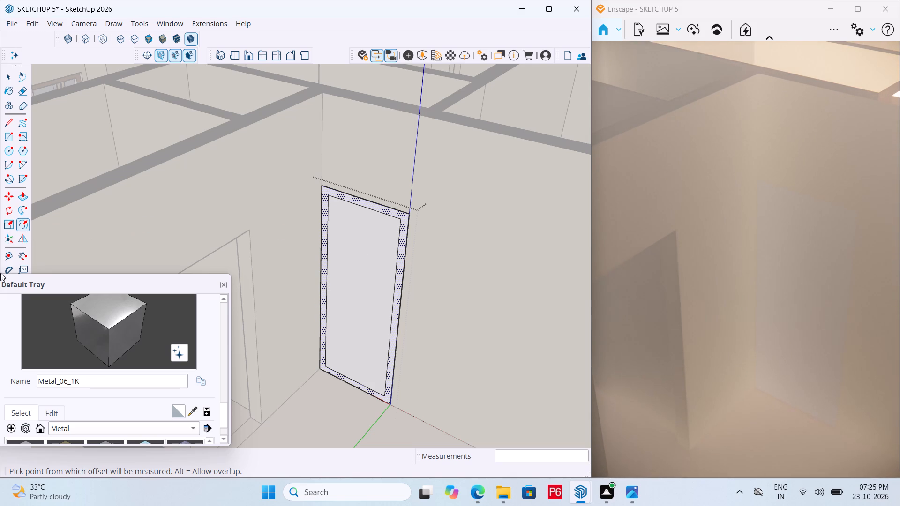
scroll(167, 394, down, 2)
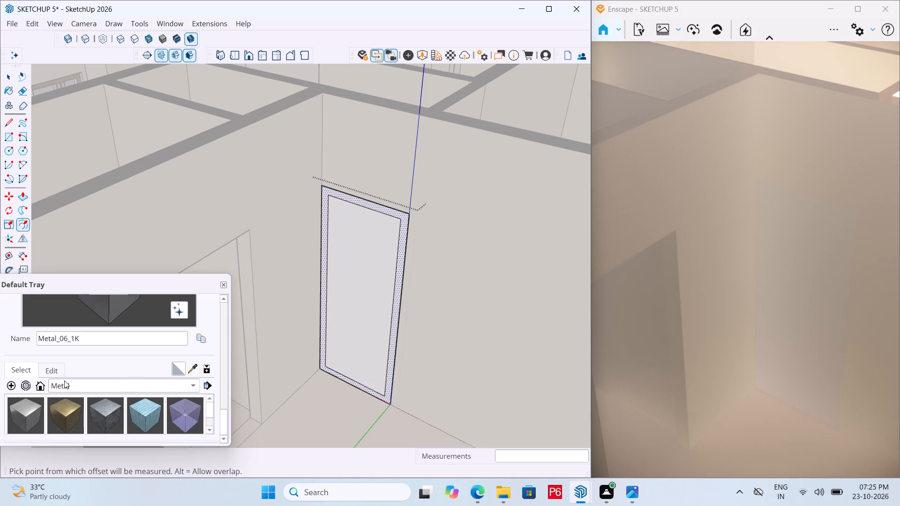
click(63, 384)
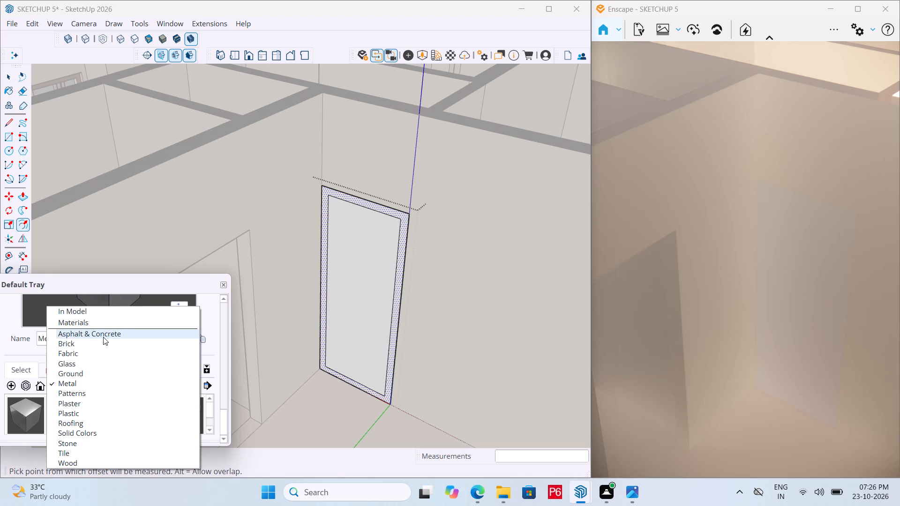
click(96, 461)
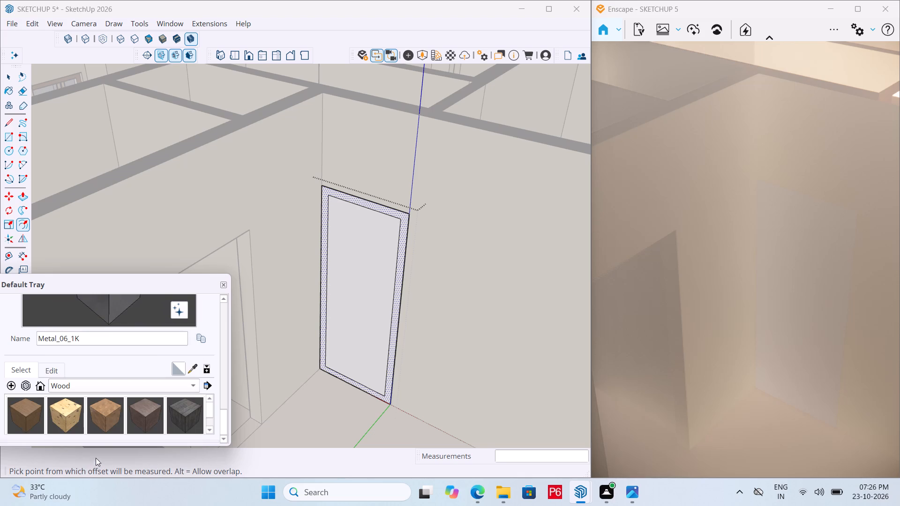
click(19, 414)
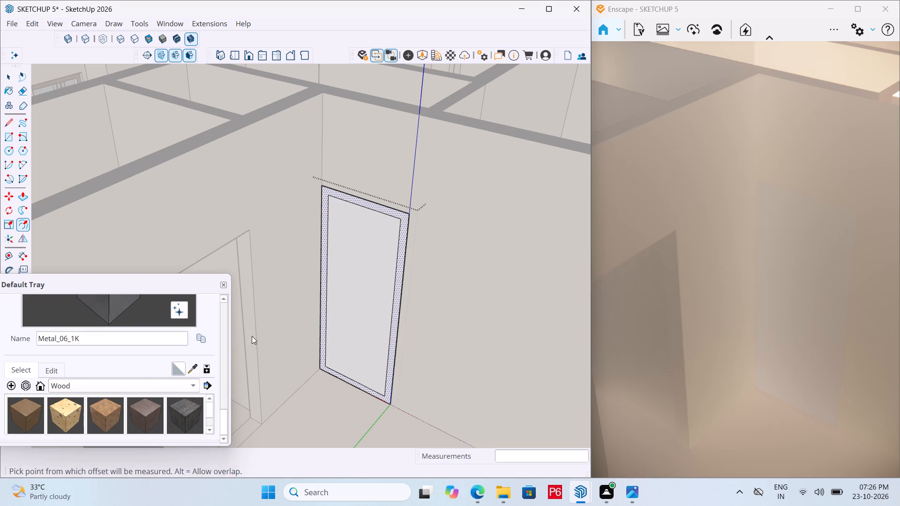
click(397, 301)
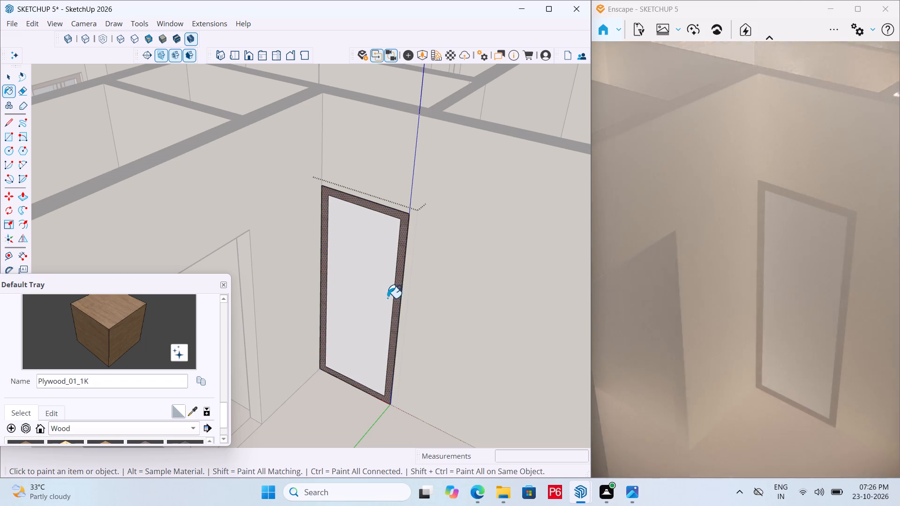
Paint the door's inner panel with the Wood_Floor_01_1K material.
scroll(99, 410, down, 2)
click(99, 417)
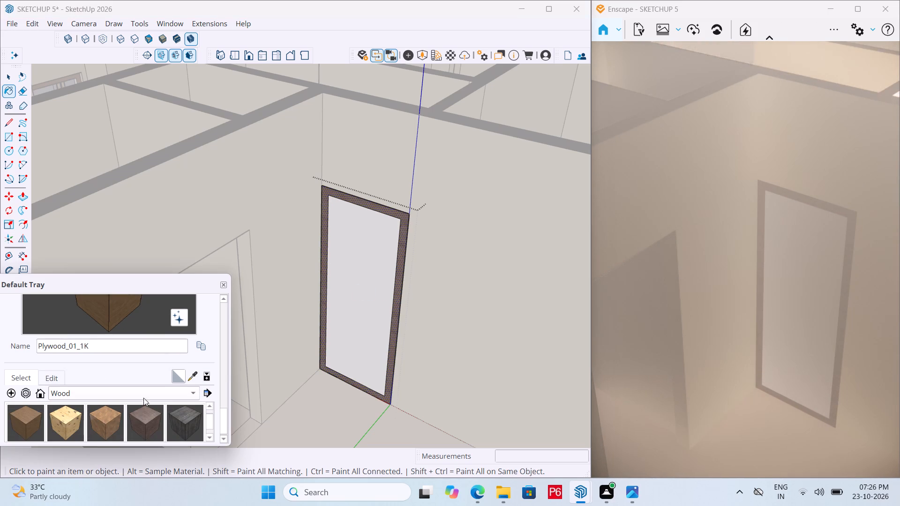
click(346, 277)
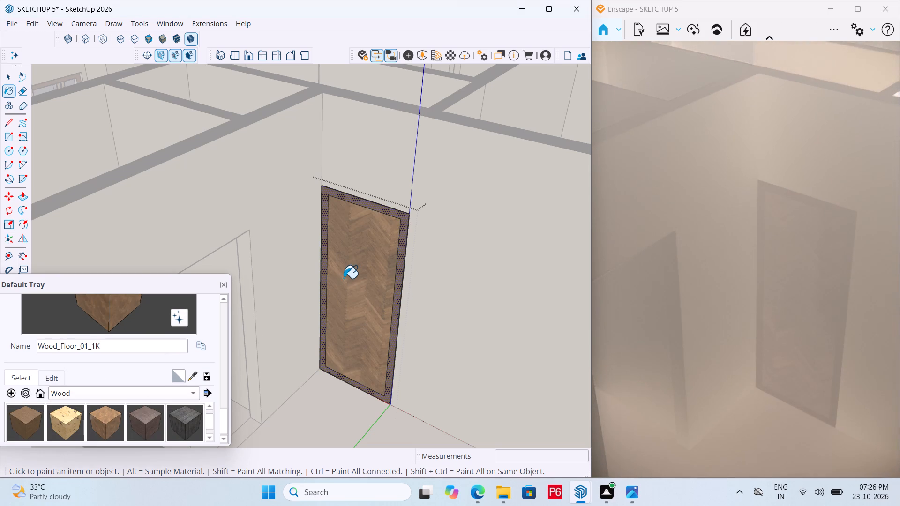
Examine the painted door frame and panel up close and within the surrounding rooms.
scroll(391, 316, up, 5)
scroll(390, 274, up, 4)
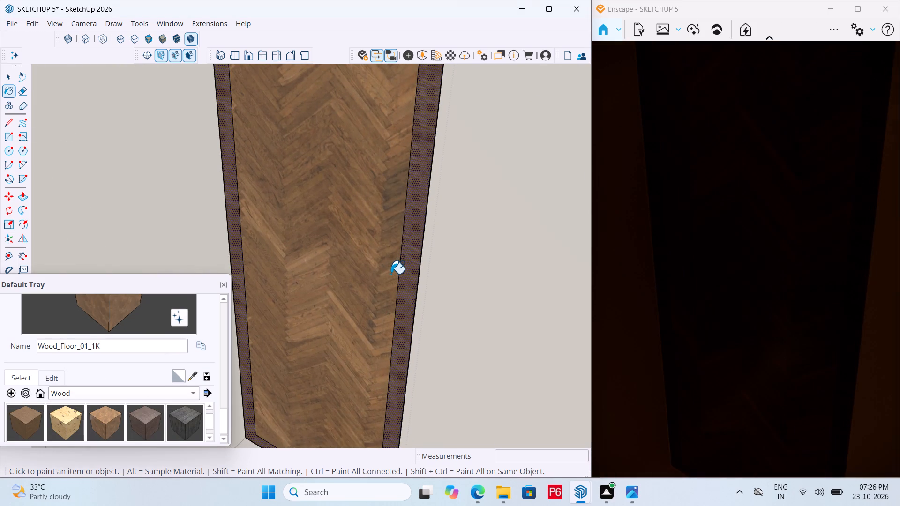
scroll(379, 329, down, 5)
middle_drag(381, 331, 40, 498)
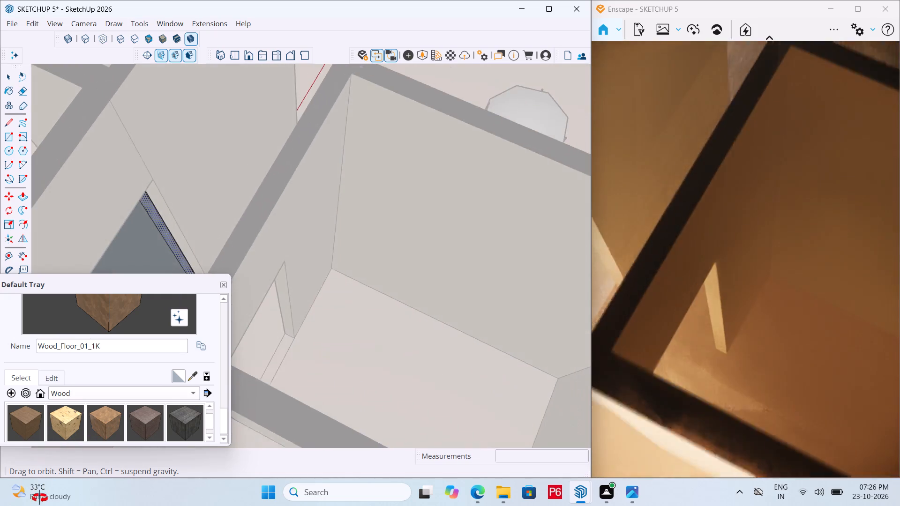
middle_drag(40, 498, 22, 470)
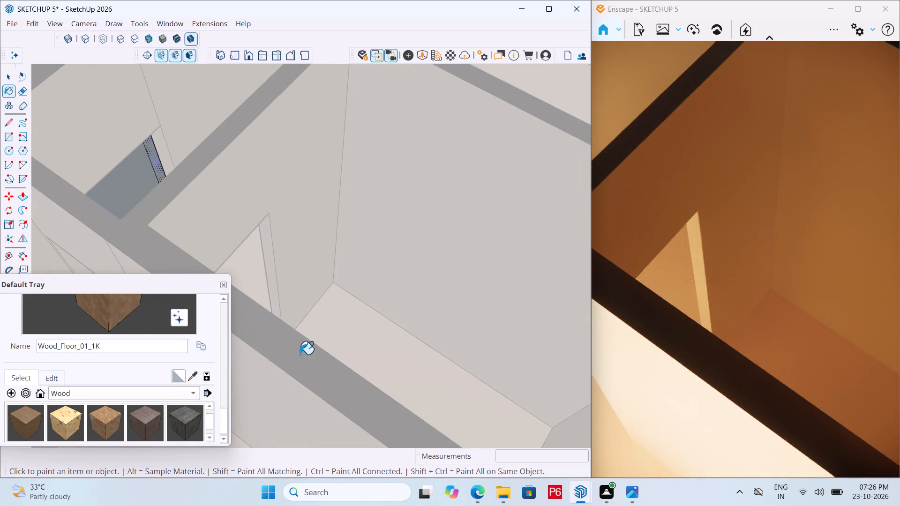
scroll(419, 377, down, 6)
middle_drag(284, 293, 620, 236)
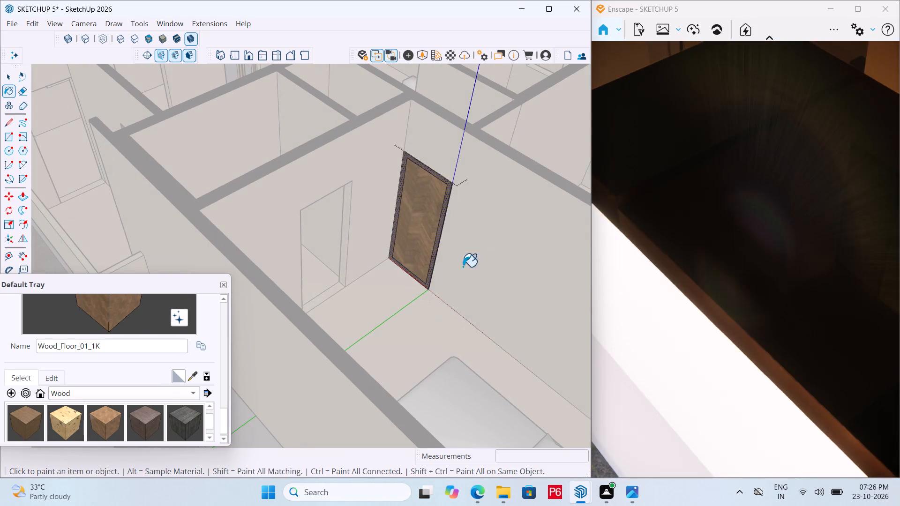
scroll(456, 269, up, 5)
scroll(411, 261, up, 5)
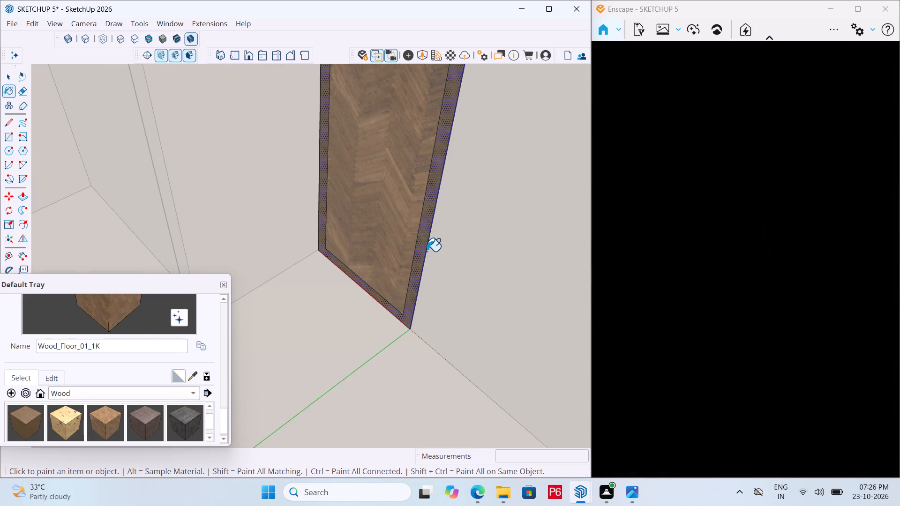
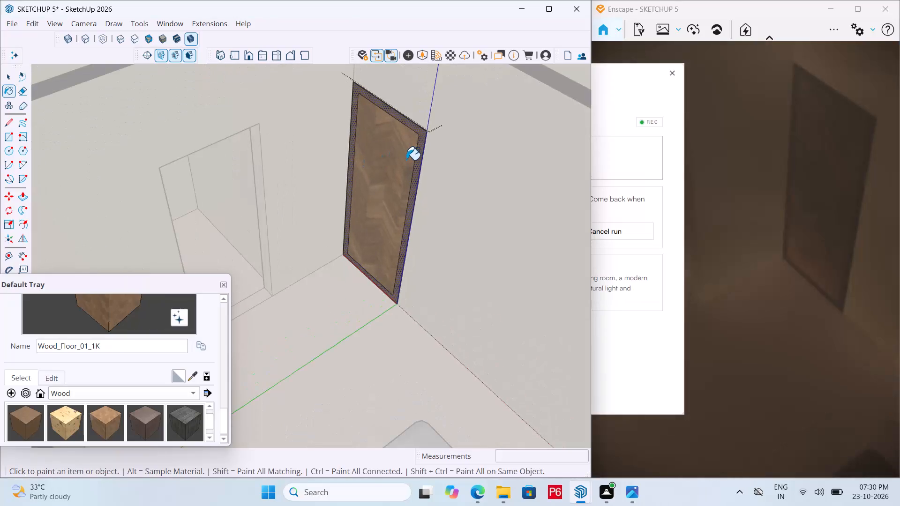
Extrude the door's 3" frame border outward by 3" with Push/Pull so it stands proud of the inner panel.
key(space)
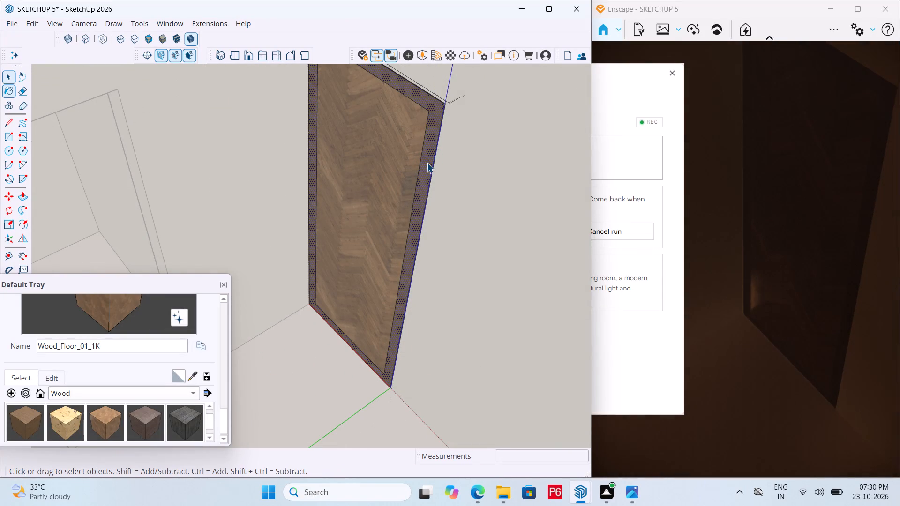
click(427, 163)
key(p)
click(427, 161)
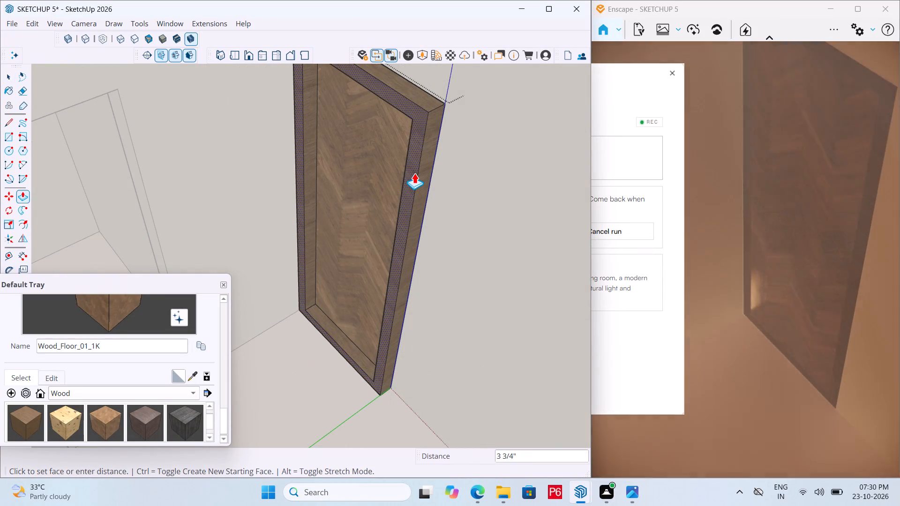
text(3")
key(Return)
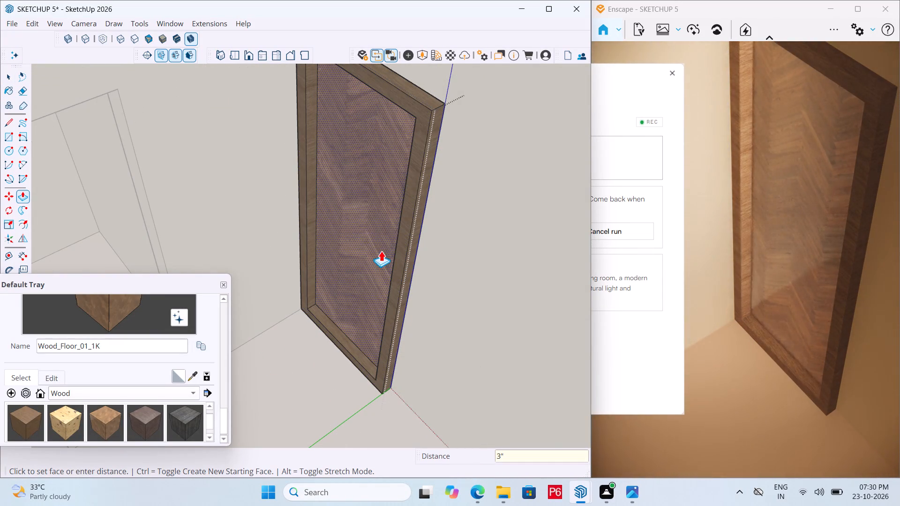
middle_drag(367, 201, 412, 209)
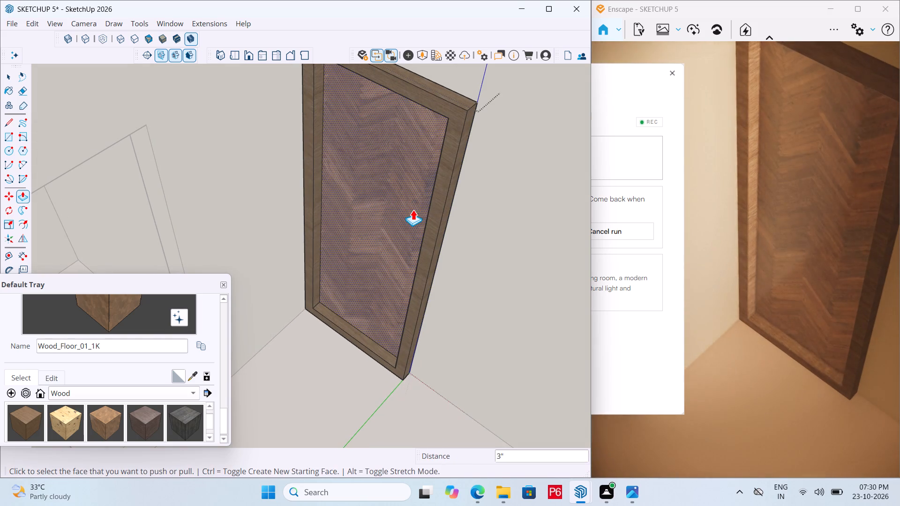
Leave the door's group and move the door back into its wall opening, from its front bottom corner to its back bottom corner.
key(m)
key(space)
click(464, 358)
click(402, 333)
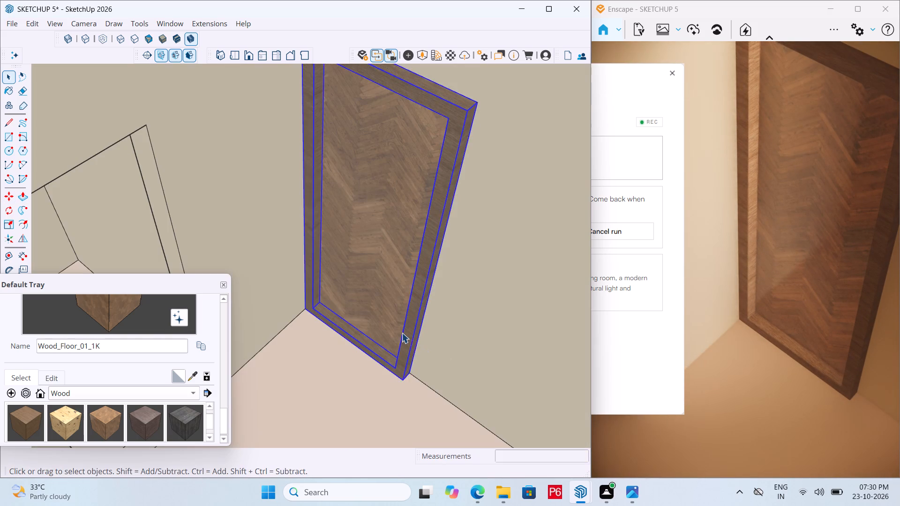
scroll(407, 392, up, 5)
key(m)
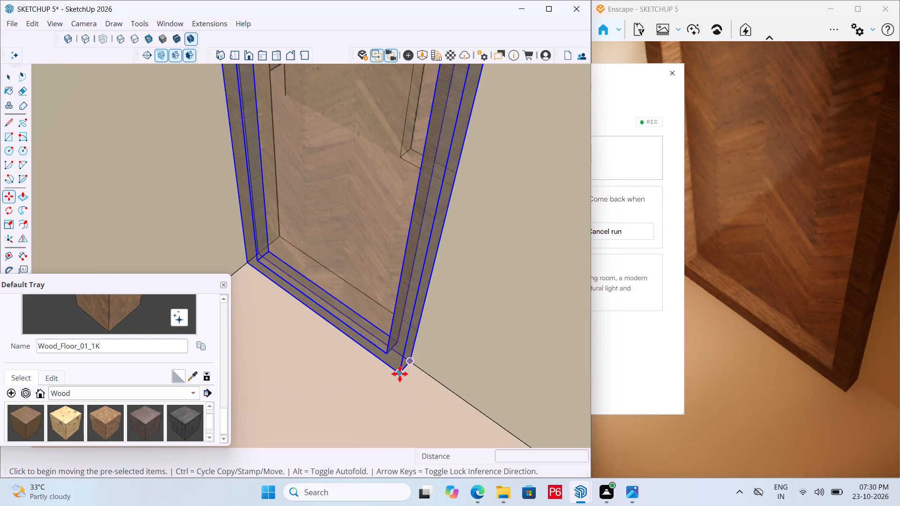
click(400, 374)
click(410, 366)
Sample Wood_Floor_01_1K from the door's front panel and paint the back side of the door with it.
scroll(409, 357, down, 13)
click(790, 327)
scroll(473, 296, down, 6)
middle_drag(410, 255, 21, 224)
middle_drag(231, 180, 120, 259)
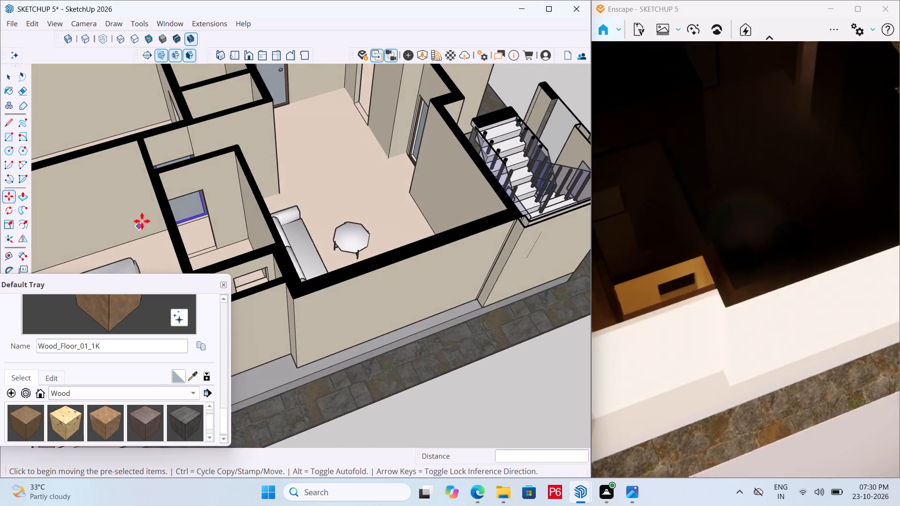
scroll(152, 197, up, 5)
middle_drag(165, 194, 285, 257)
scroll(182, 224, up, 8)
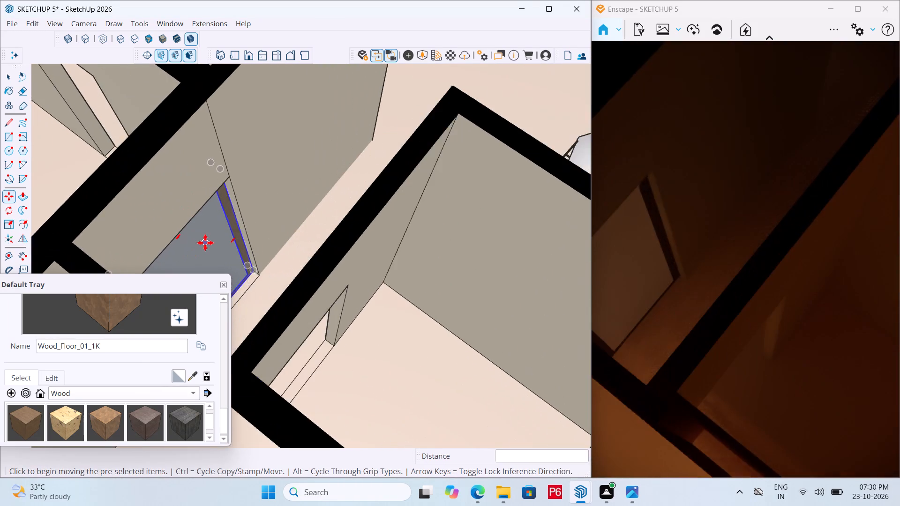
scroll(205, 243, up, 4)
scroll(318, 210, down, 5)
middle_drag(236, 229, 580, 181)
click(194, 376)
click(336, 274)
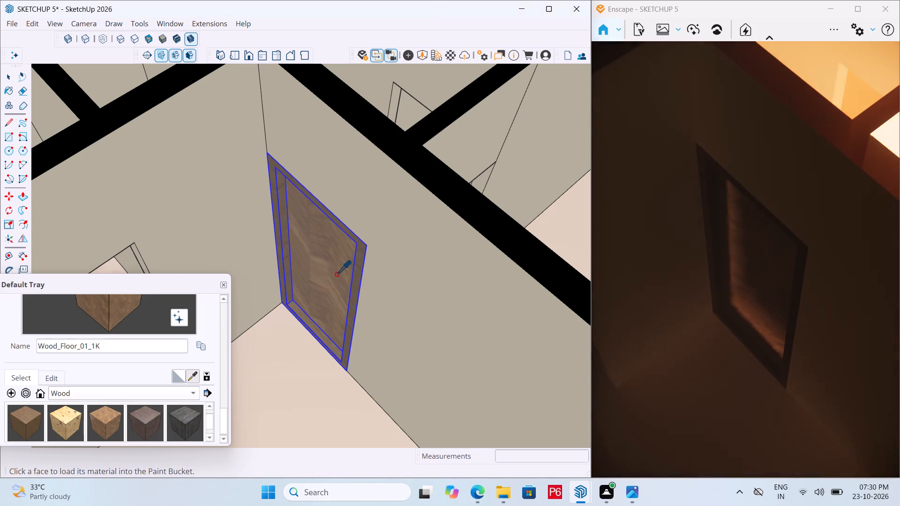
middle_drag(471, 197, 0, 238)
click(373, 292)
Sample Plywood_01_1K from the door's front frame and paint the back side of the door with it.
middle_drag(283, 280, 472, 305)
scroll(285, 280, down, 1)
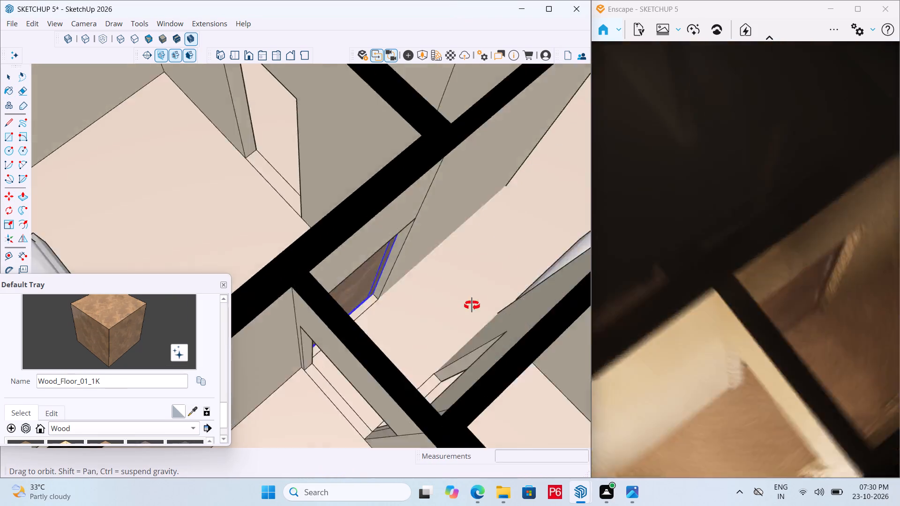
middle_drag(472, 305, 740, 263)
scroll(359, 260, up, 4)
click(194, 411)
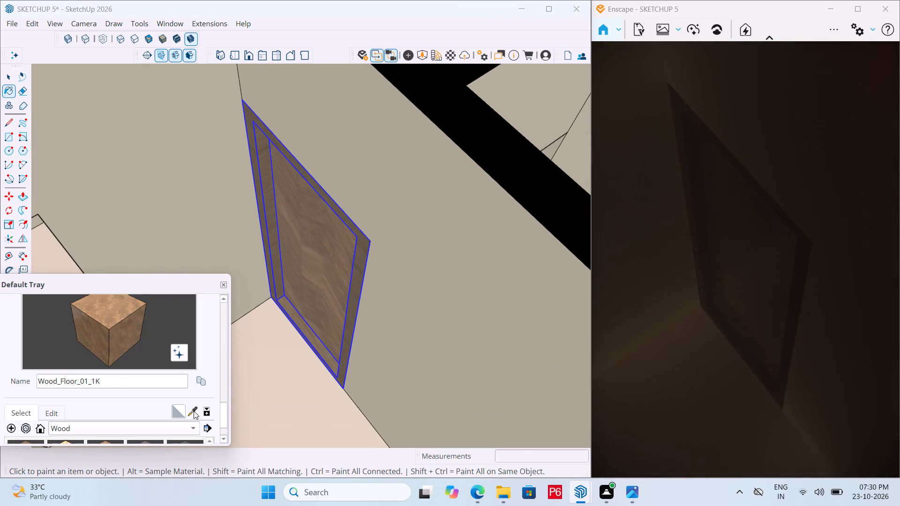
click(352, 287)
middle_drag(408, 248, 15, 268)
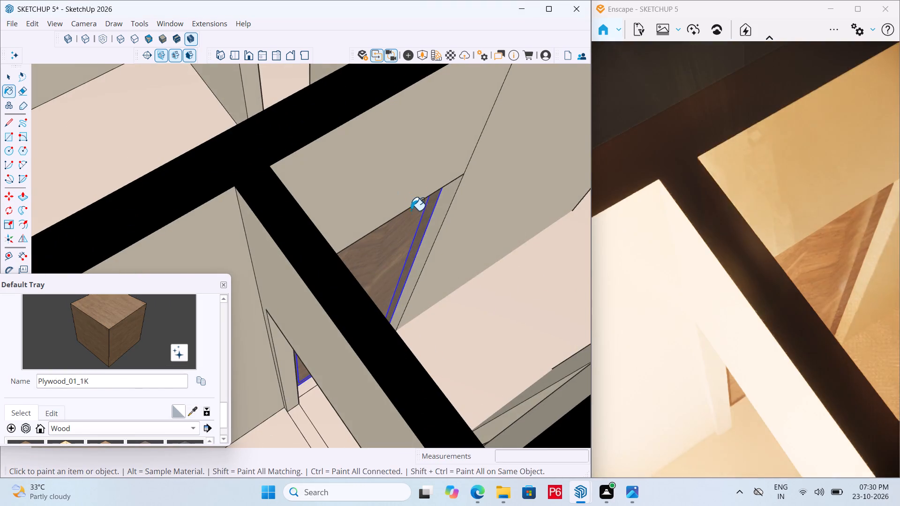
scroll(412, 215, up, 5)
click(435, 208)
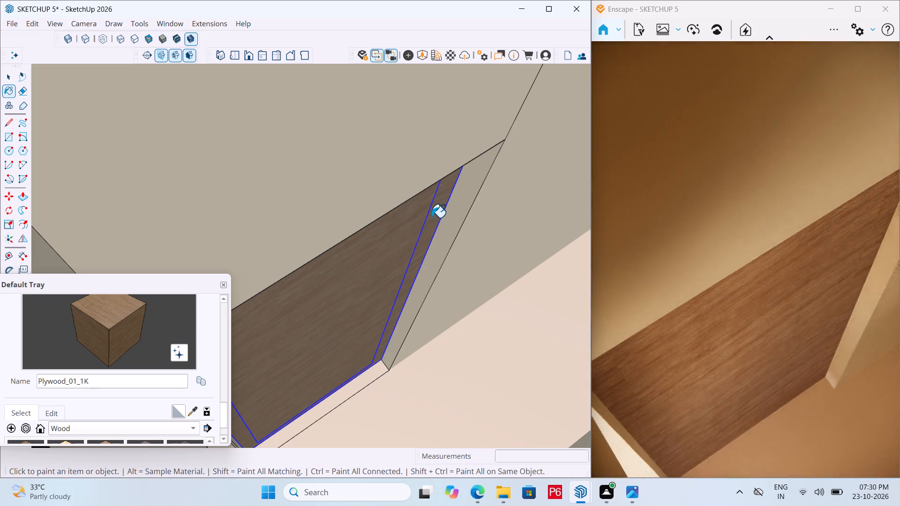
key(ctrl+z)
scroll(426, 227, up, 4)
click(444, 203)
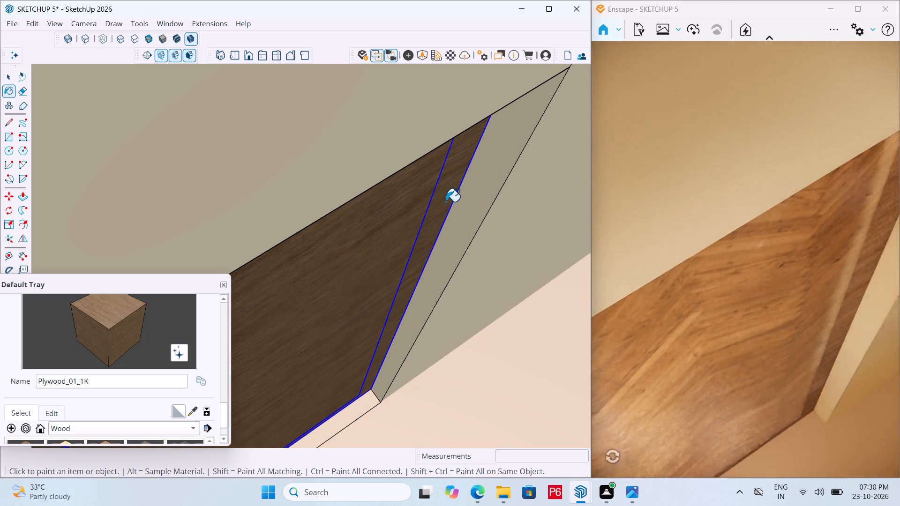
key(ctrl+z)
click(401, 217)
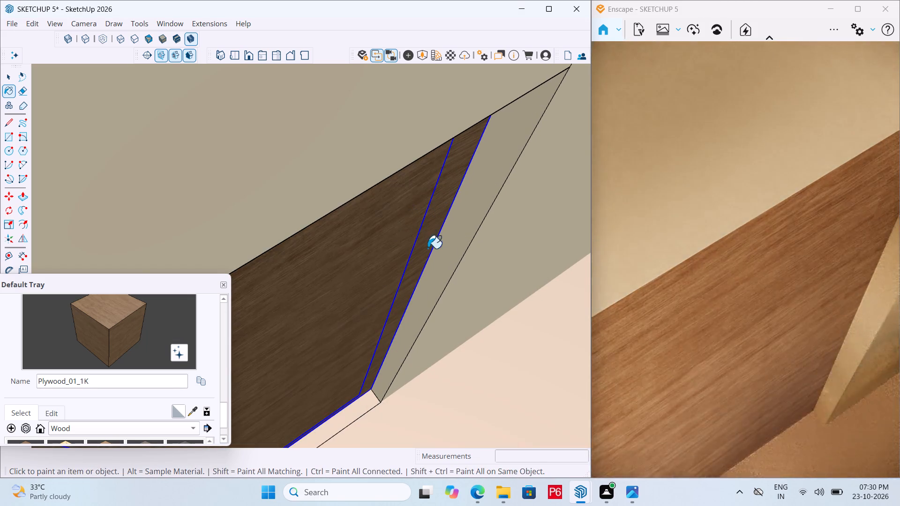
Examine the finished door from the bedroom side, the sectioned house as a whole, and the living room with its sofa.
scroll(442, 269, down, 5)
middle_drag(268, 269, 652, 283)
scroll(395, 151, down, 6)
scroll(378, 252, down, 2)
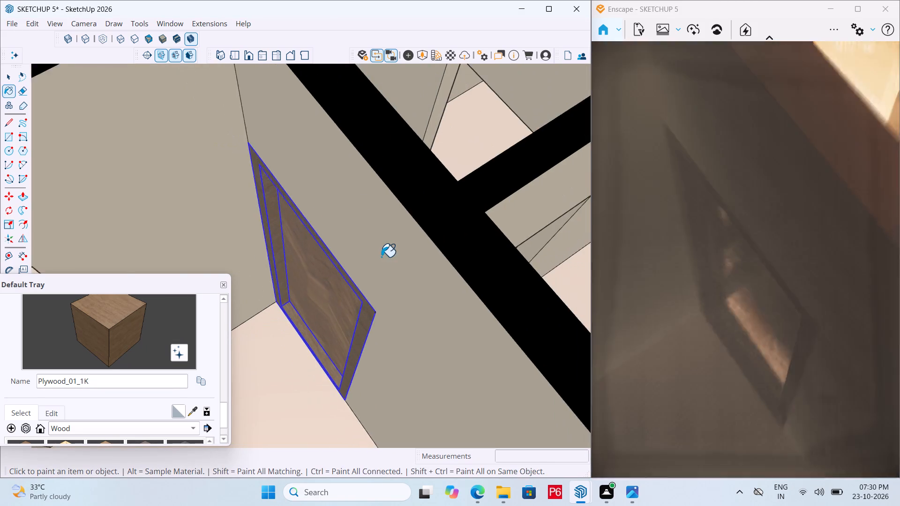
scroll(381, 257, down, 4)
scroll(438, 282, down, 20)
middle_drag(430, 318, 509, 183)
scroll(434, 318, down, 1)
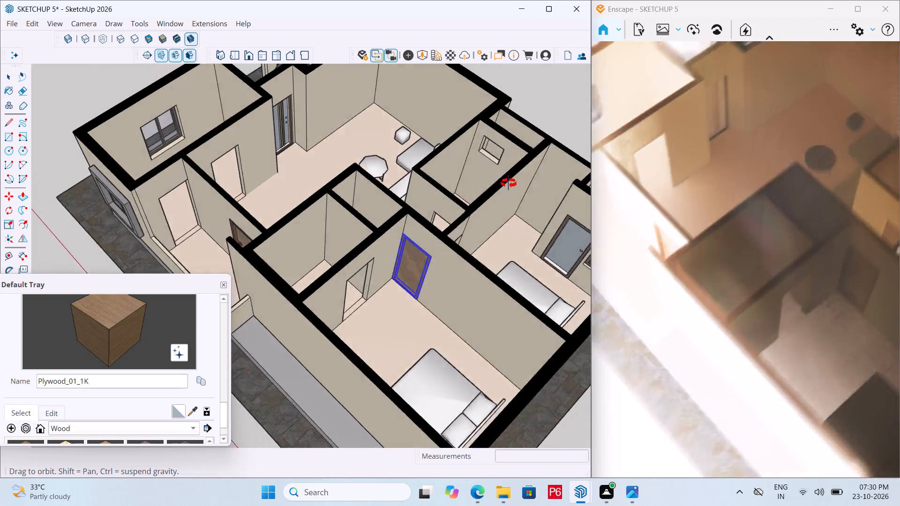
middle_drag(509, 183, 512, 141)
scroll(364, 345, down, 6)
scroll(377, 434, down, 6)
scroll(464, 276, down, 3)
middle_drag(464, 276, 441, 354)
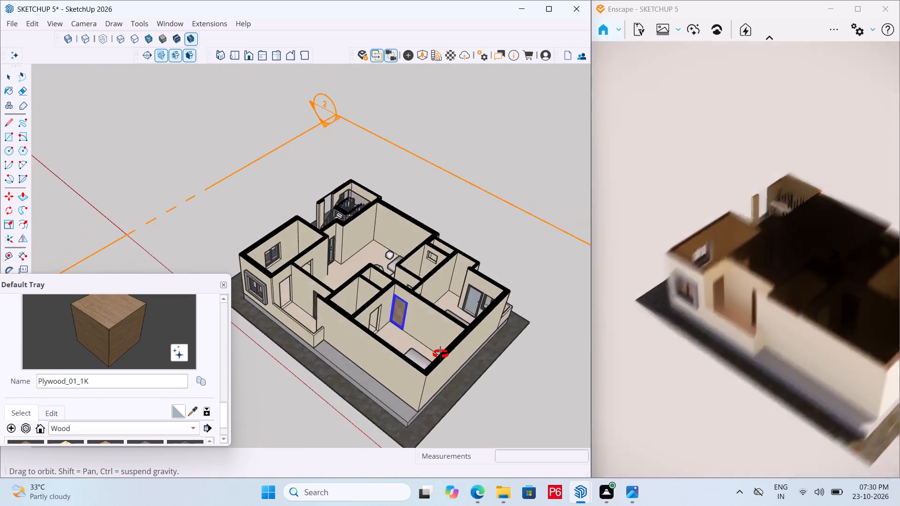
middle_drag(441, 354, 420, 459)
scroll(411, 466, up, 1)
scroll(396, 170, down, 6)
middle_drag(409, 302, 441, 155)
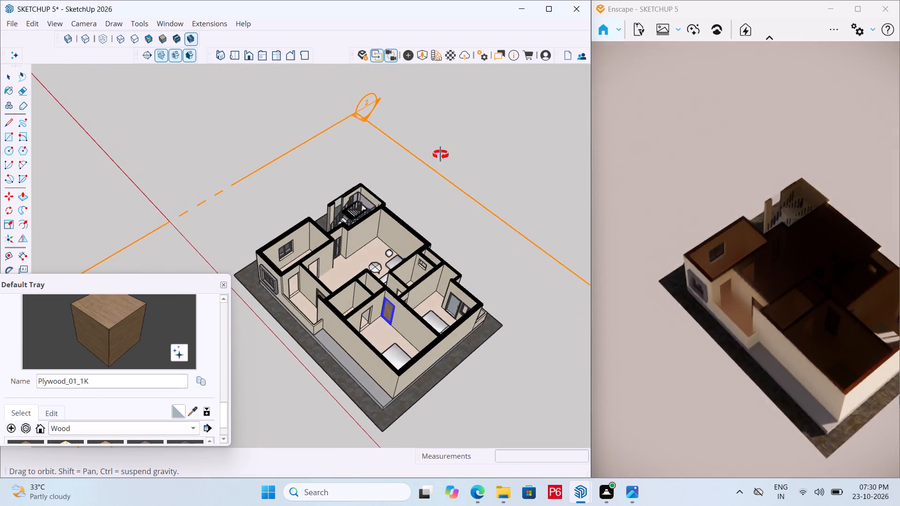
middle_drag(441, 155, 450, 248)
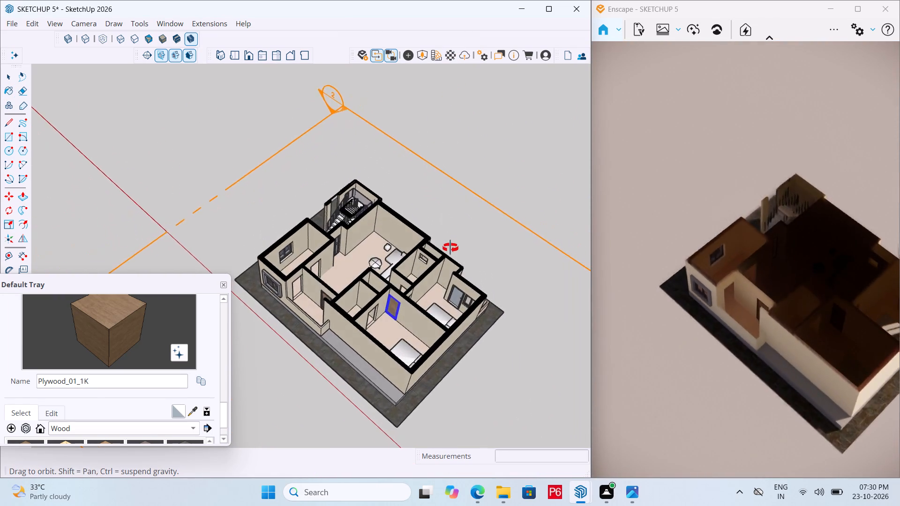
middle_drag(450, 248, 474, 299)
scroll(474, 295, up, 5)
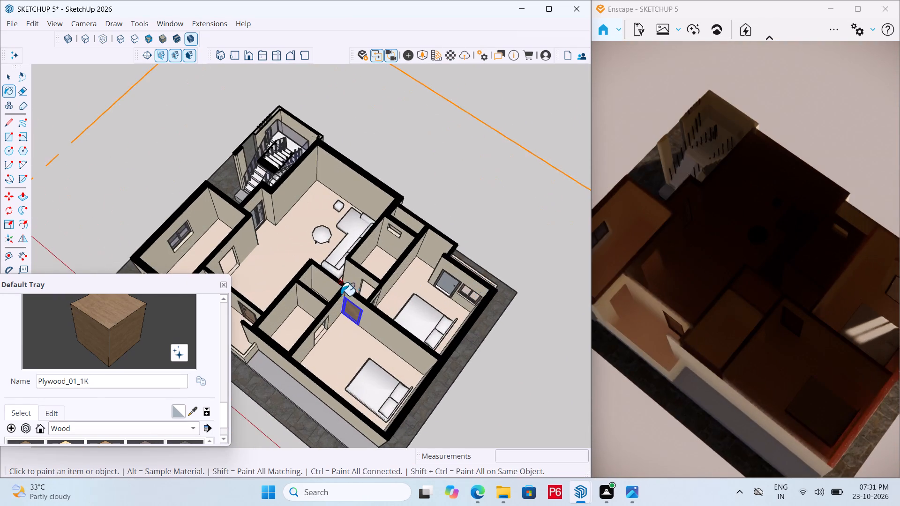
scroll(331, 305, up, 6)
middle_drag(317, 268, 658, 290)
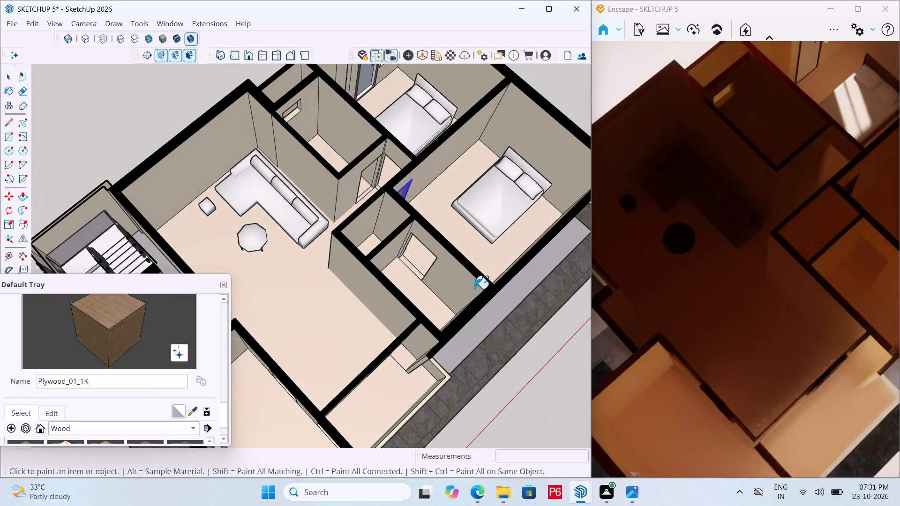
middle_drag(361, 273, 443, 220)
scroll(469, 240, down, 5)
scroll(192, 252, up, 4)
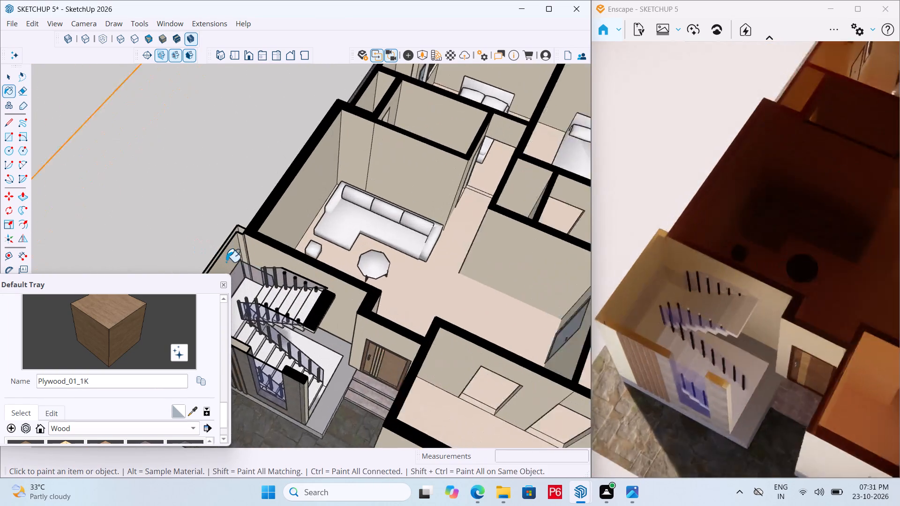
scroll(226, 262, up, 2)
scroll(393, 270, up, 11)
scroll(294, 325, down, 7)
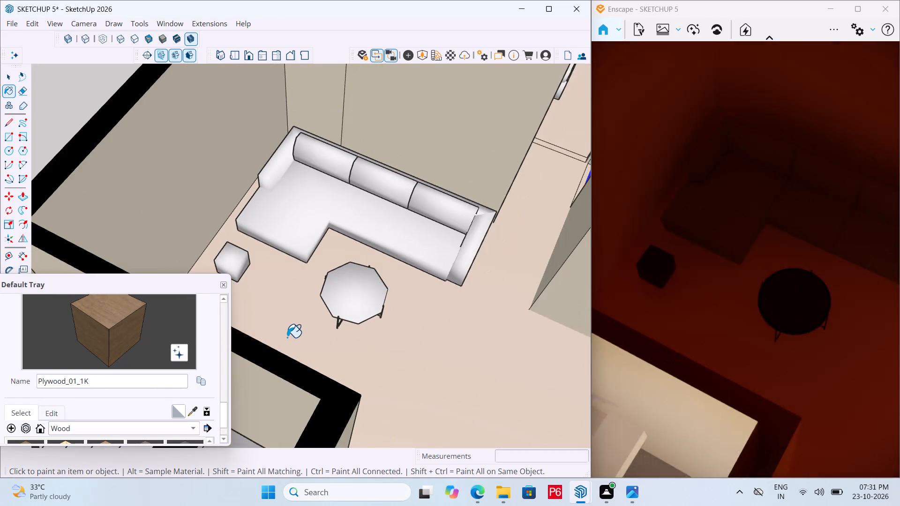
scroll(286, 338, down, 8)
Save the model and leave the Paint Bucket for the Select tool.
key(ctrl+s)
key(ctrl+s)
key(ctrl+s)
key(ctrl+s)
key(ctrl+s)
key(ctrl+s)
key(ctrl+s)
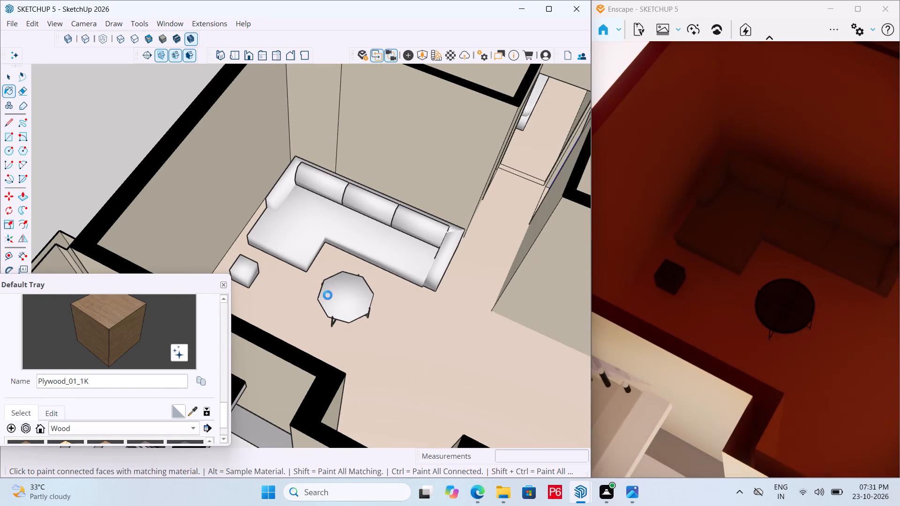
key(ctrl+s)
scroll(327, 282, down, 2)
key(space)
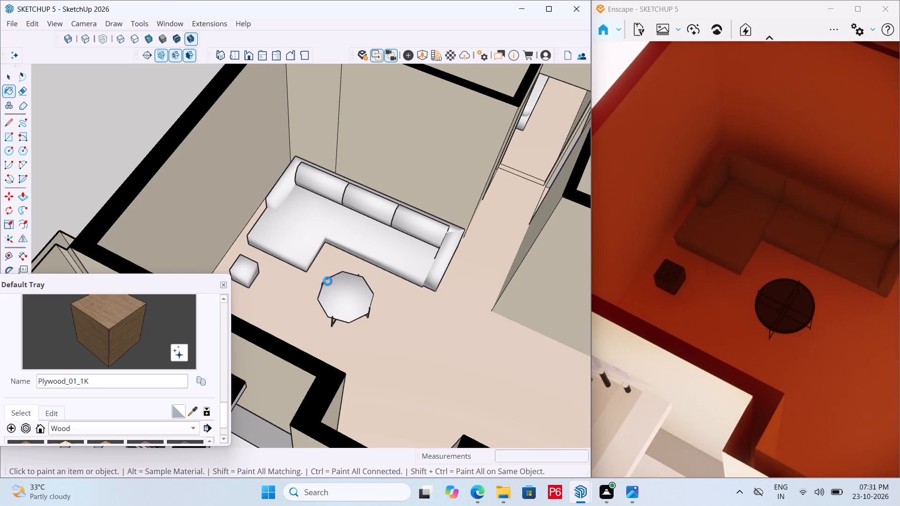
Open the Enscape Objects window for adding light sources to the house.
scroll(330, 271, down, 5)
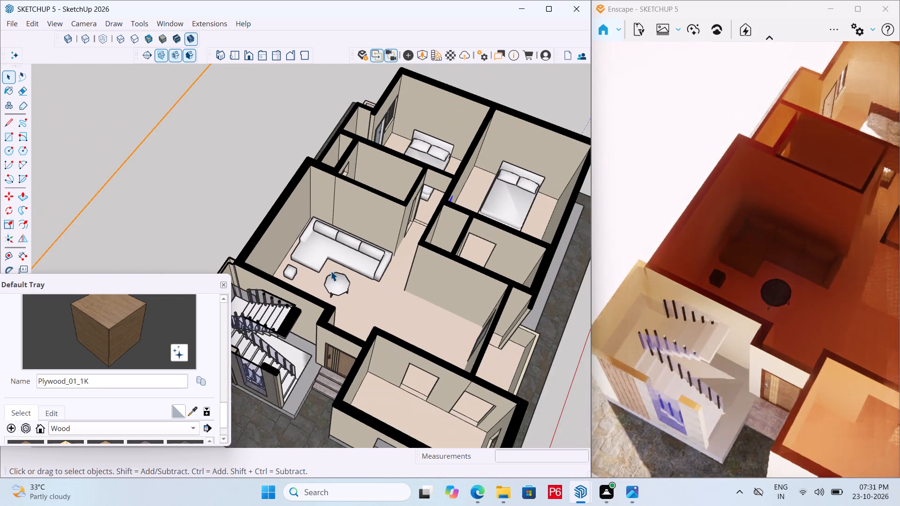
scroll(330, 271, down, 1)
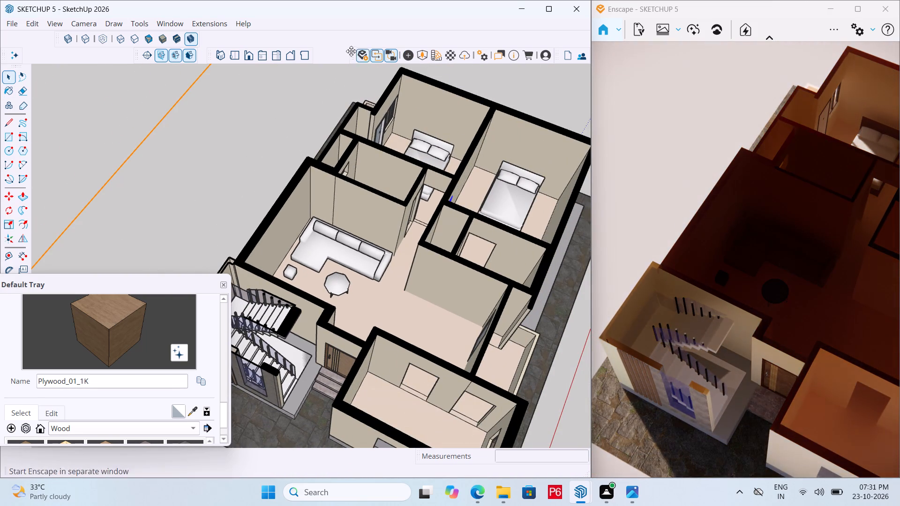
click(409, 55)
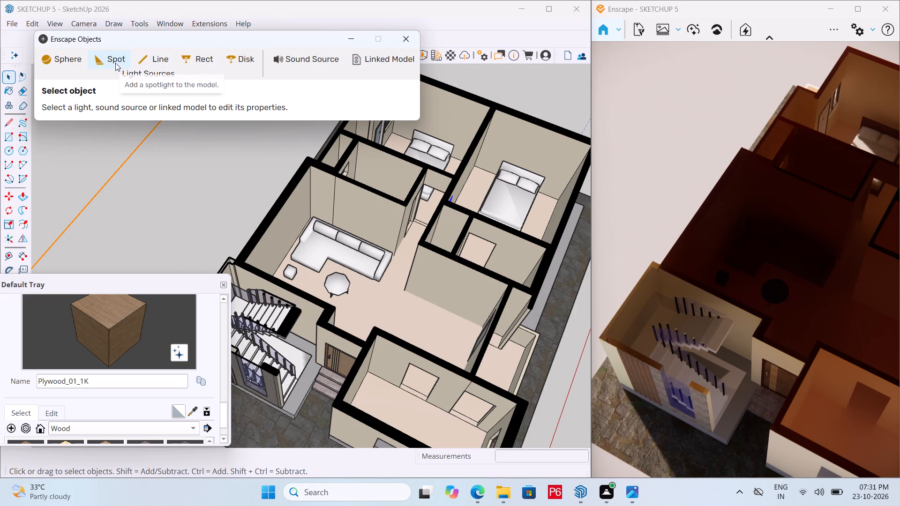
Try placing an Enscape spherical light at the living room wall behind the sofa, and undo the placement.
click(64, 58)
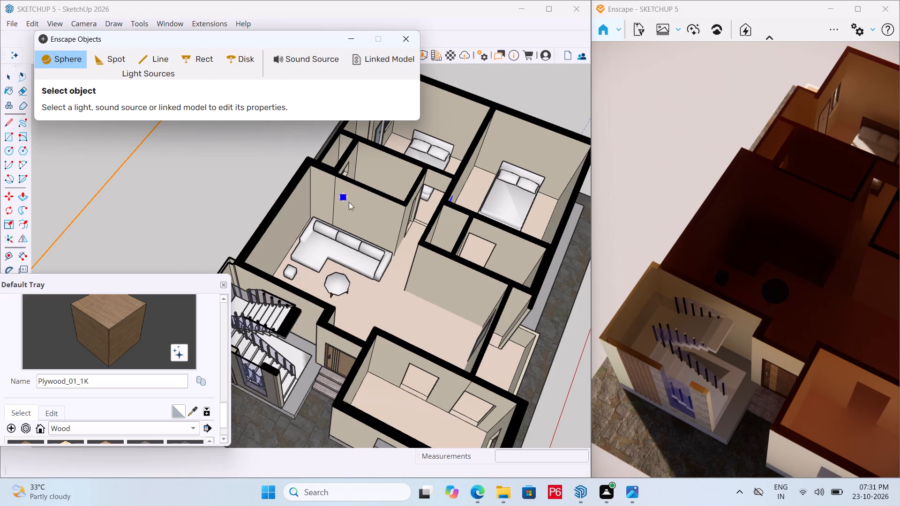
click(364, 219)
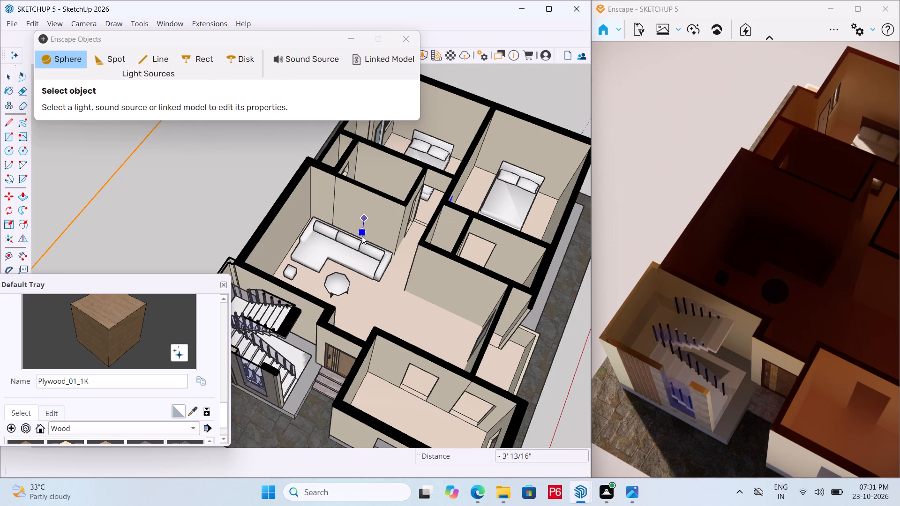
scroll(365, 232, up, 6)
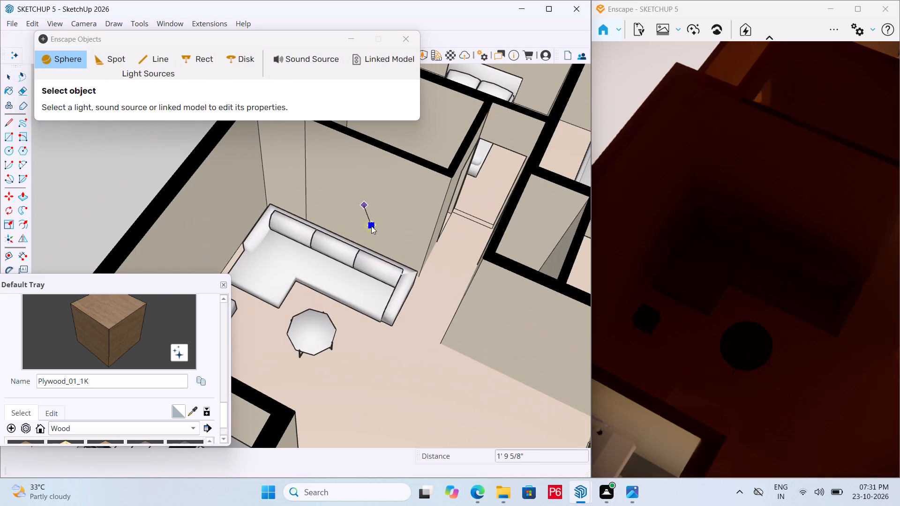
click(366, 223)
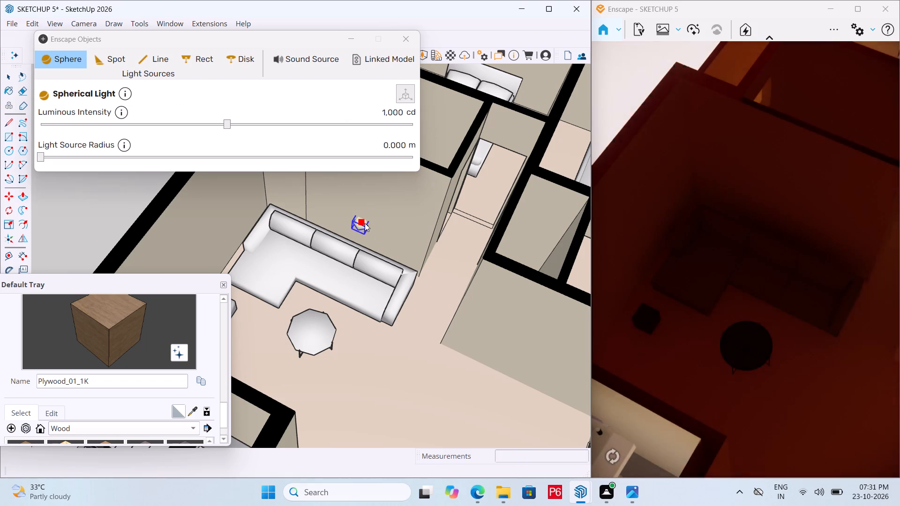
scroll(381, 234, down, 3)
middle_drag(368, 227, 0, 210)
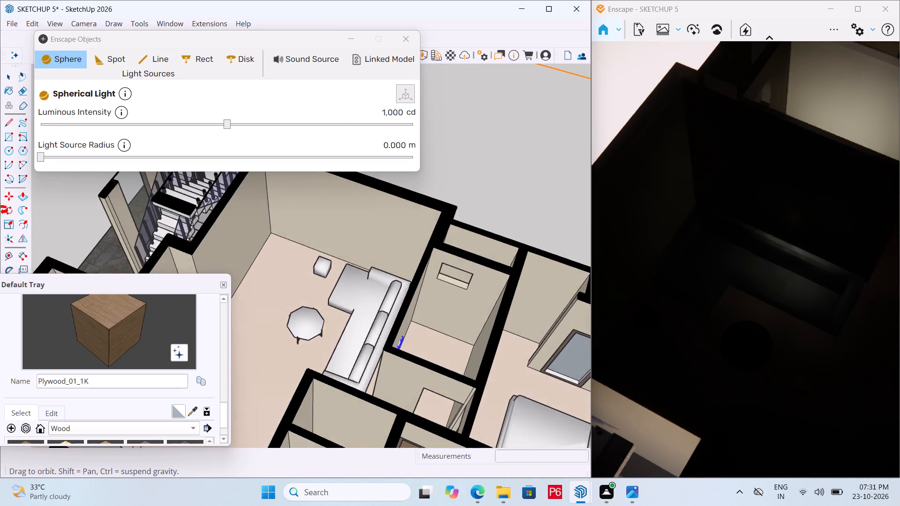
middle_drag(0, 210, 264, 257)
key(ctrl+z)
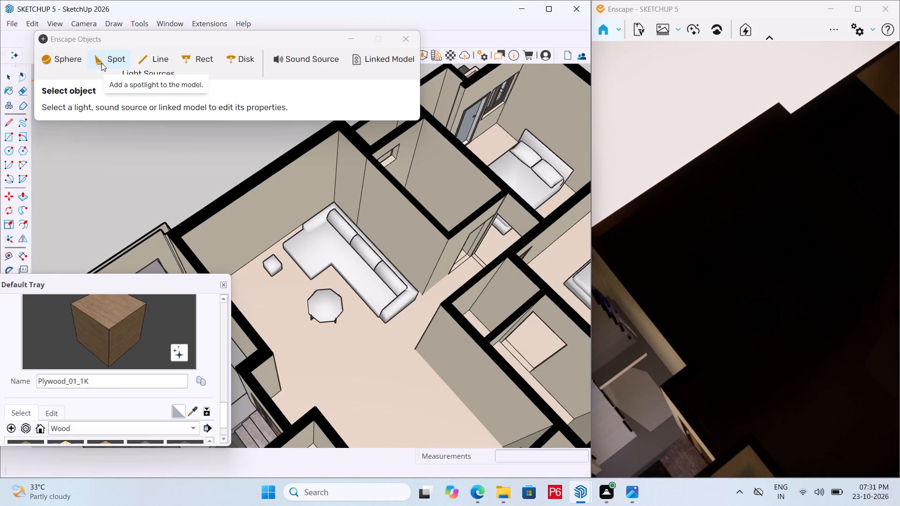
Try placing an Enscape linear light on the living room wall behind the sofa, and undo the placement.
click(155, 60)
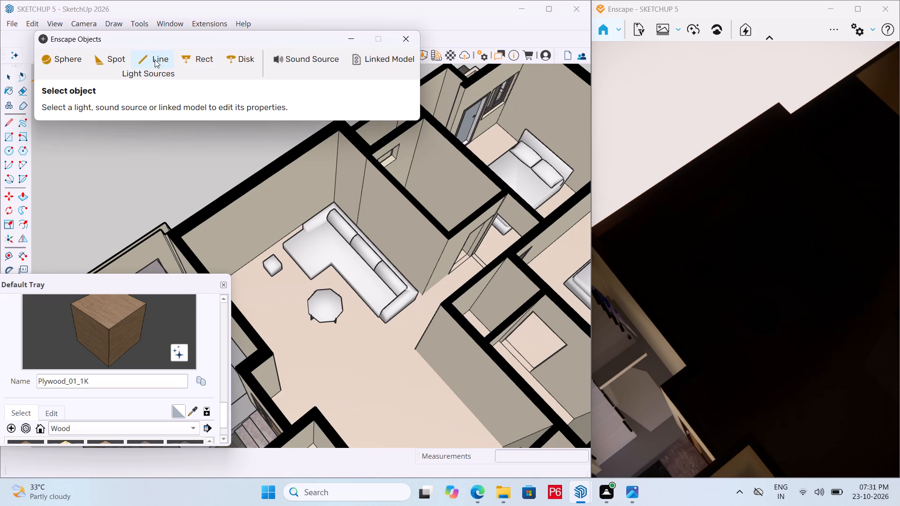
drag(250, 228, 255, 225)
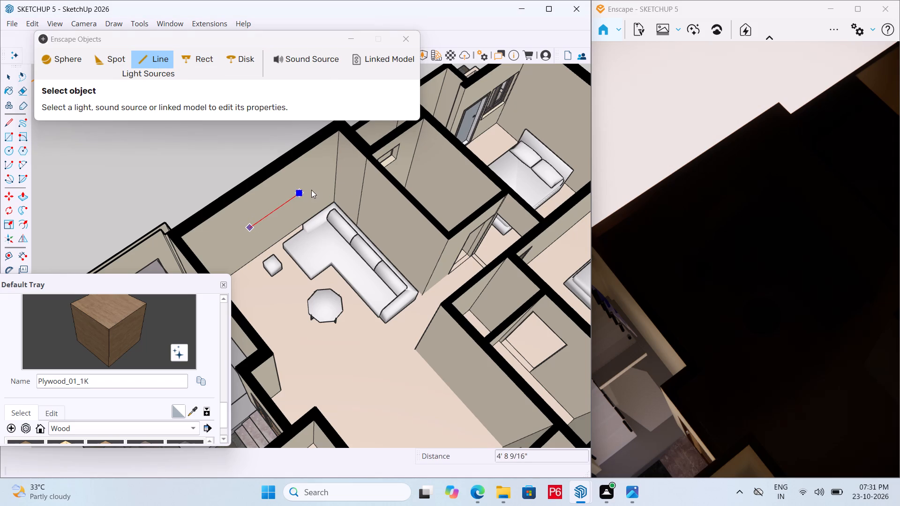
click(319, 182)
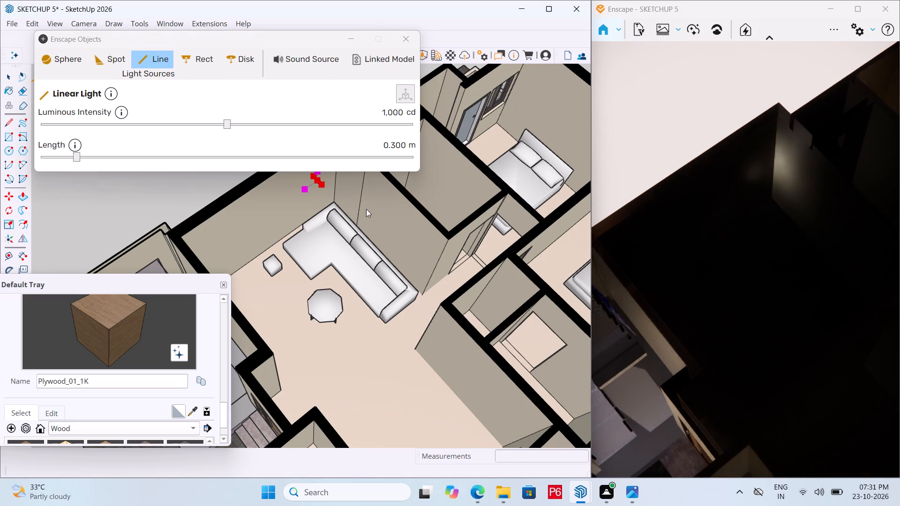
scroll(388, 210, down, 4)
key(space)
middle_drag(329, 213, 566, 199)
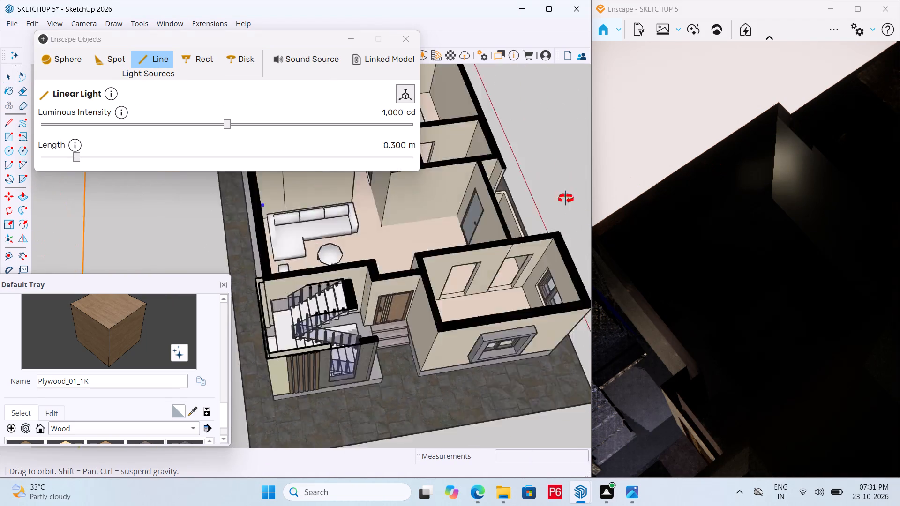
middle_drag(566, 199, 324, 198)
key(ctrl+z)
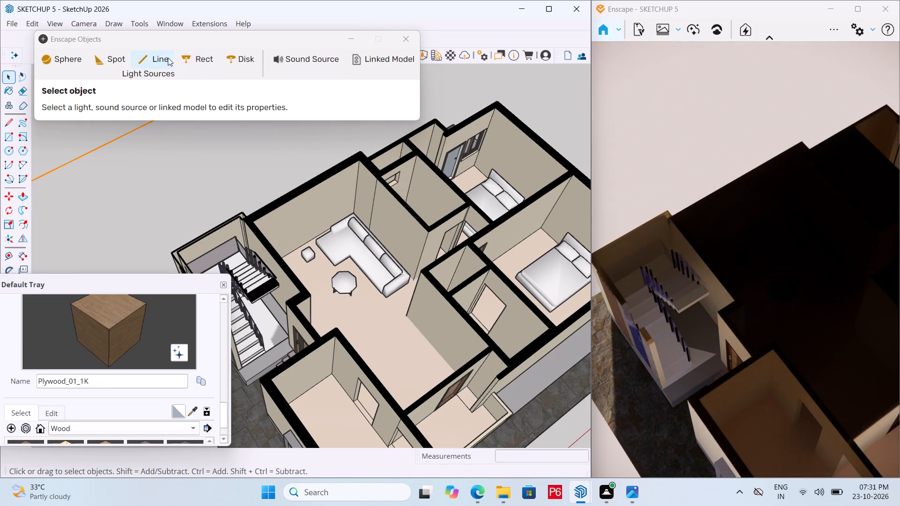
Draw a horizontal rectangle about 5' 10" by 10" high on the living room wall near the sofa and group it.
middle_drag(298, 226, 272, 206)
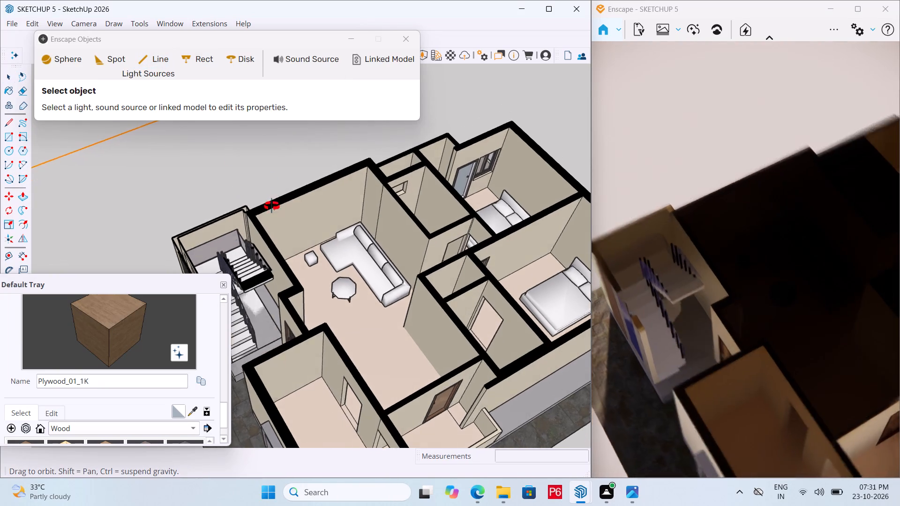
middle_drag(272, 206, 240, 206)
scroll(322, 235, up, 5)
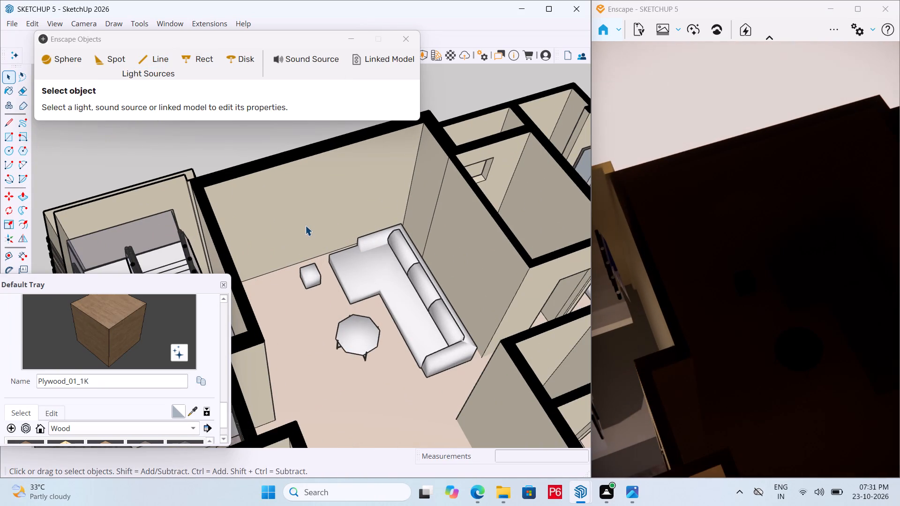
key(r)
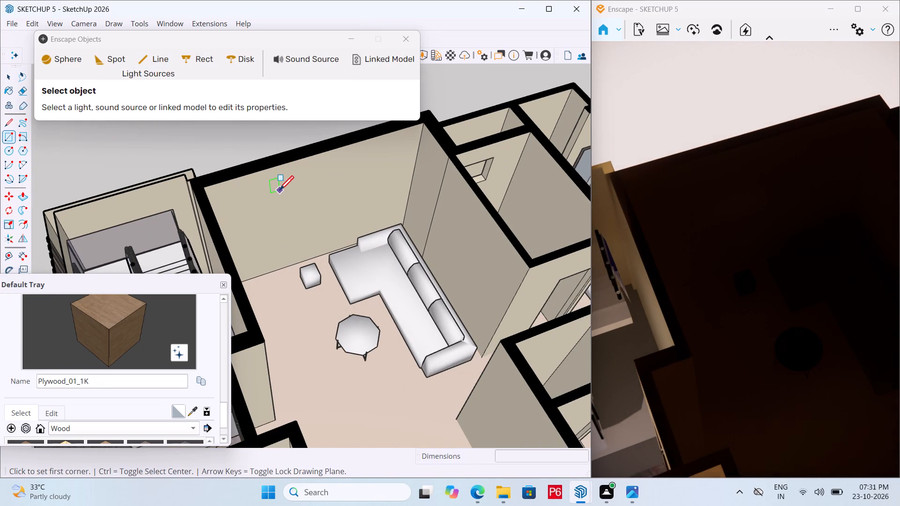
drag(279, 195, 285, 193)
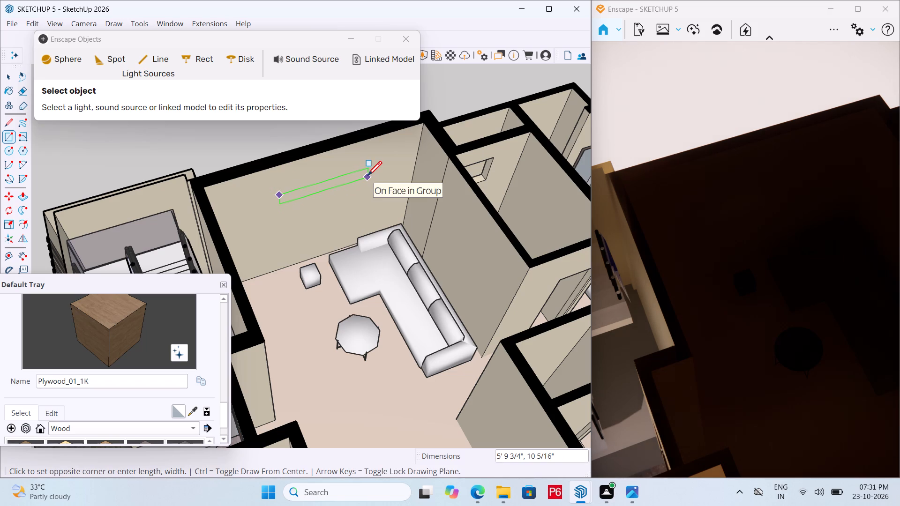
click(368, 175)
key(space)
double_click(331, 182)
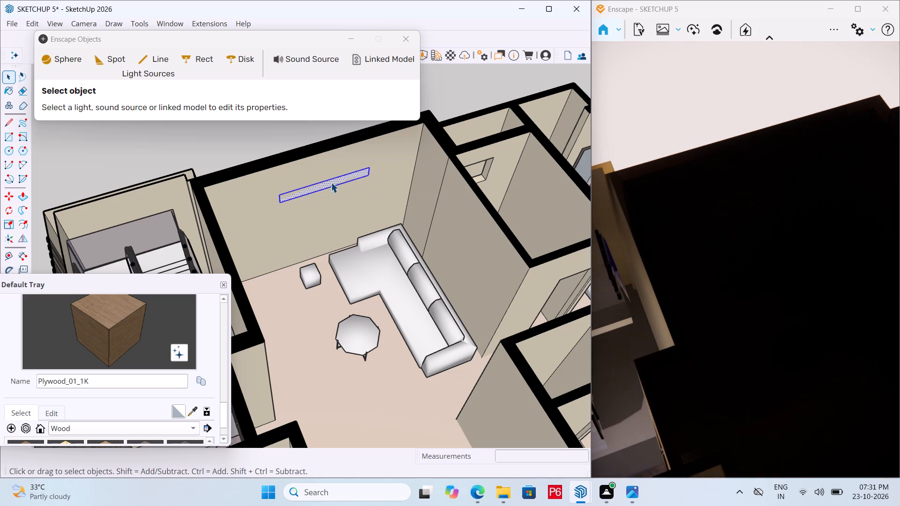
key(p)
right_click(331, 182)
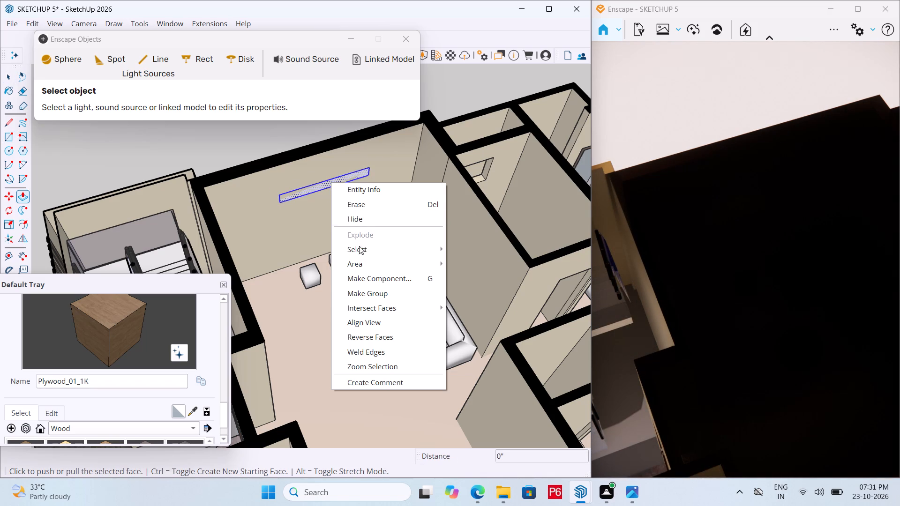
click(378, 294)
key(space)
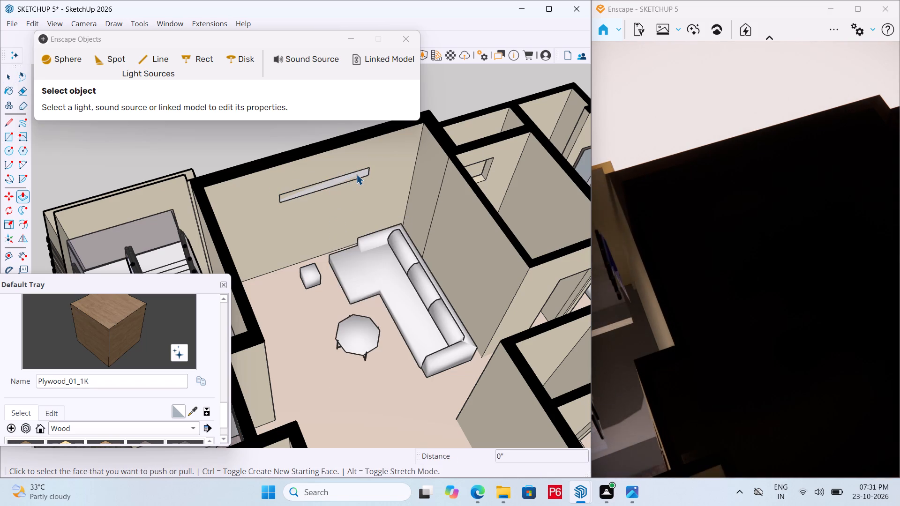
Open the rectangle's group and extrude its face out from the wall into a shallow box with Push/Pull.
double_click(356, 174)
click(356, 174)
click(356, 176)
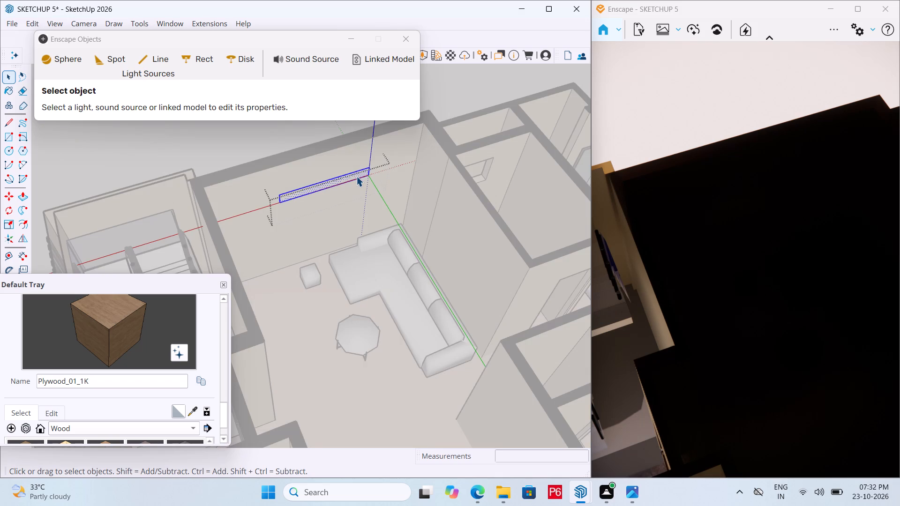
scroll(359, 176, up, 5)
click(359, 175)
key(p)
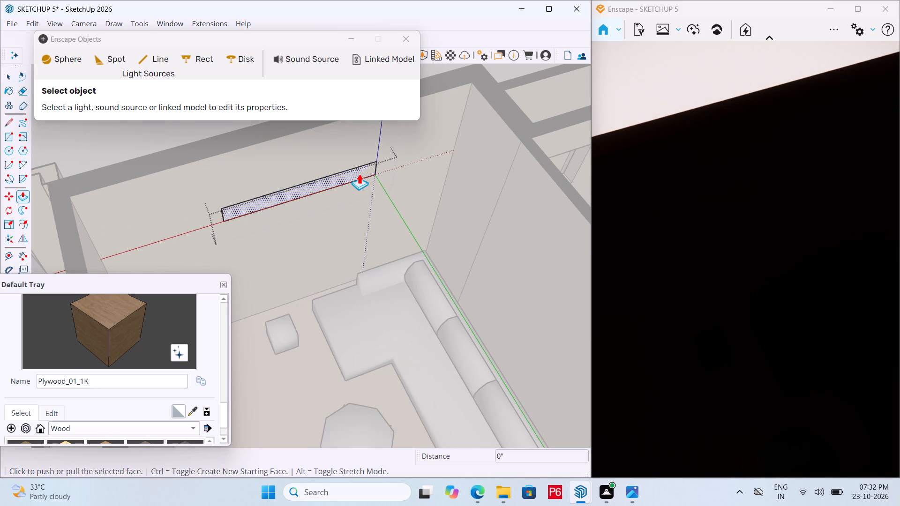
click(359, 173)
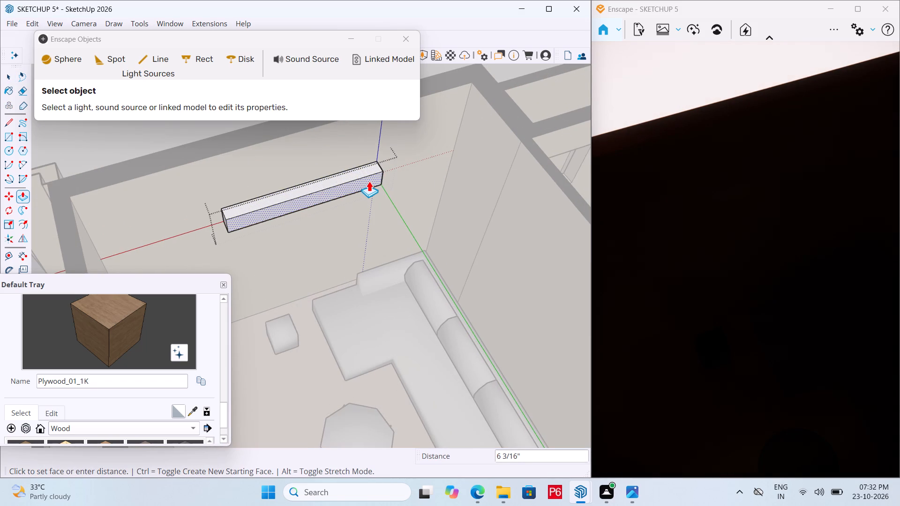
click(372, 173)
key(space)
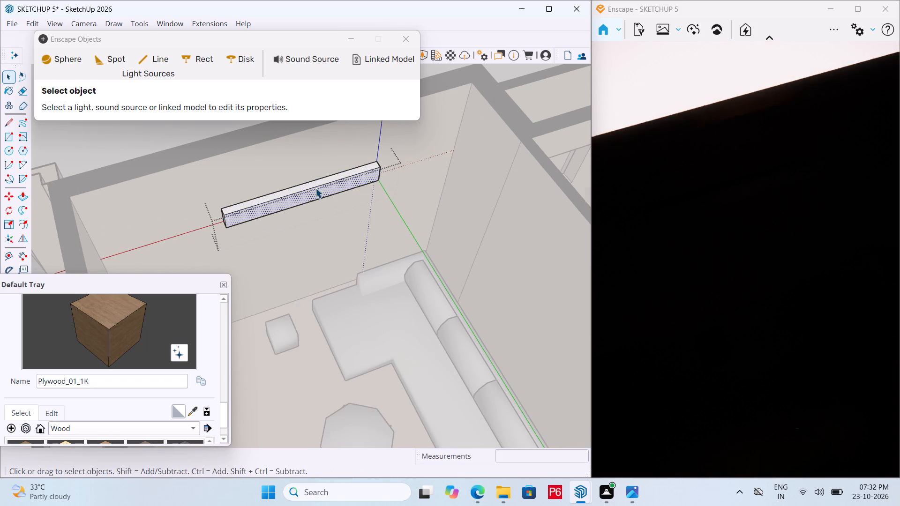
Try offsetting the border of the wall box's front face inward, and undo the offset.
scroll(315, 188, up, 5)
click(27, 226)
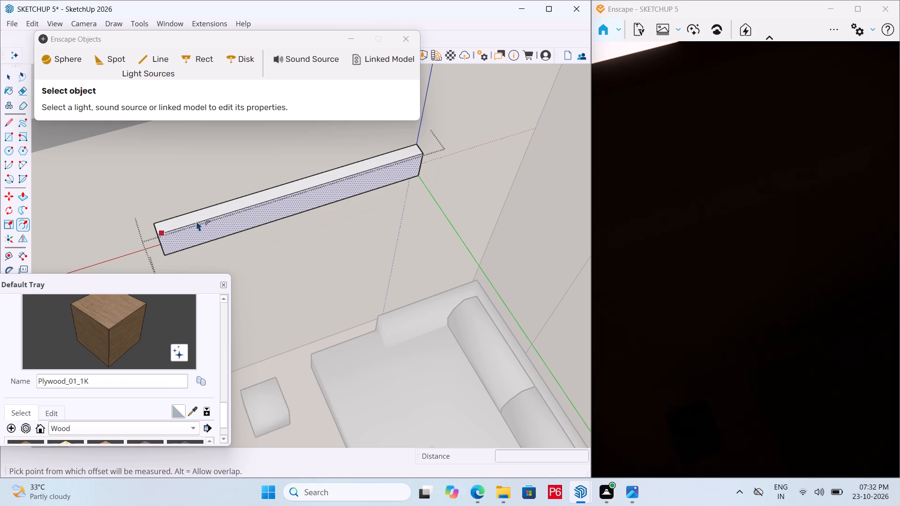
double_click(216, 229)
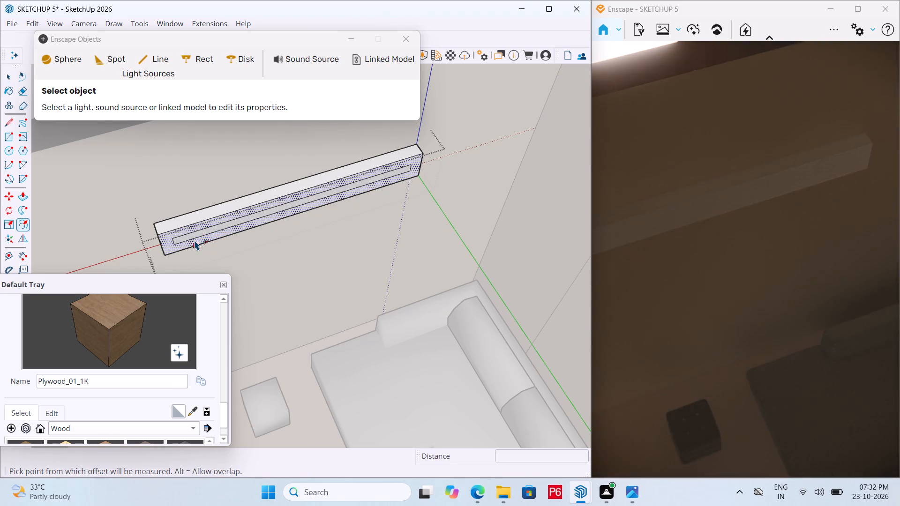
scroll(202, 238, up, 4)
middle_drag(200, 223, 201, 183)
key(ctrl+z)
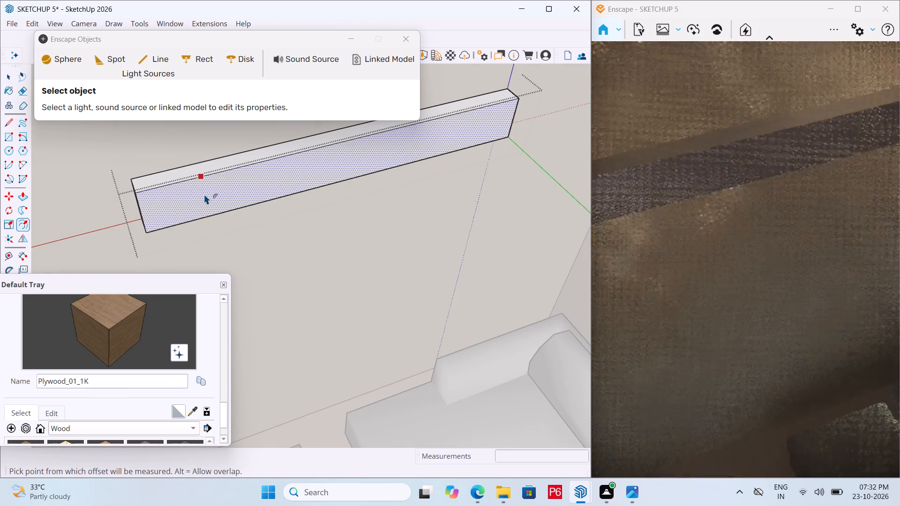
Offset the border of the wall box's front face inward by about 13/16".
click(203, 193)
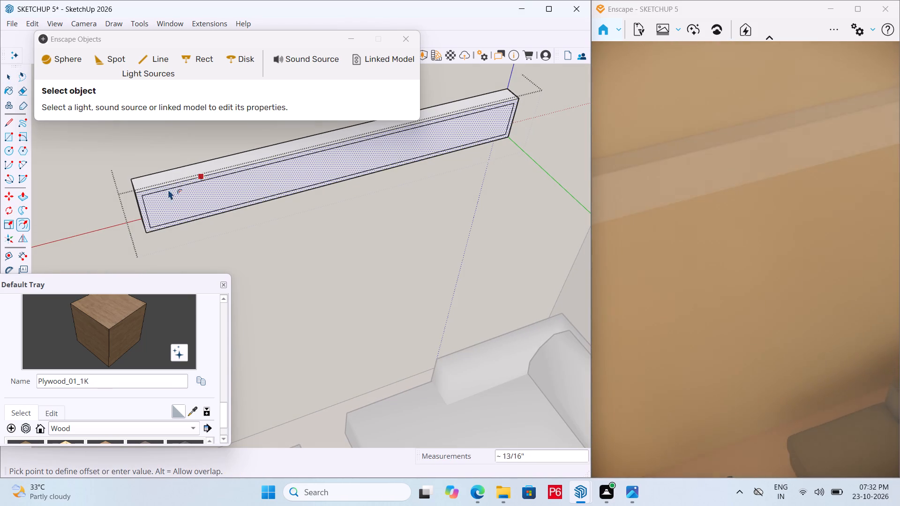
click(169, 190)
Push the inner front face of the wall box inward about 2 9/16" to form a recess.
middle_drag(226, 185, 239, 154)
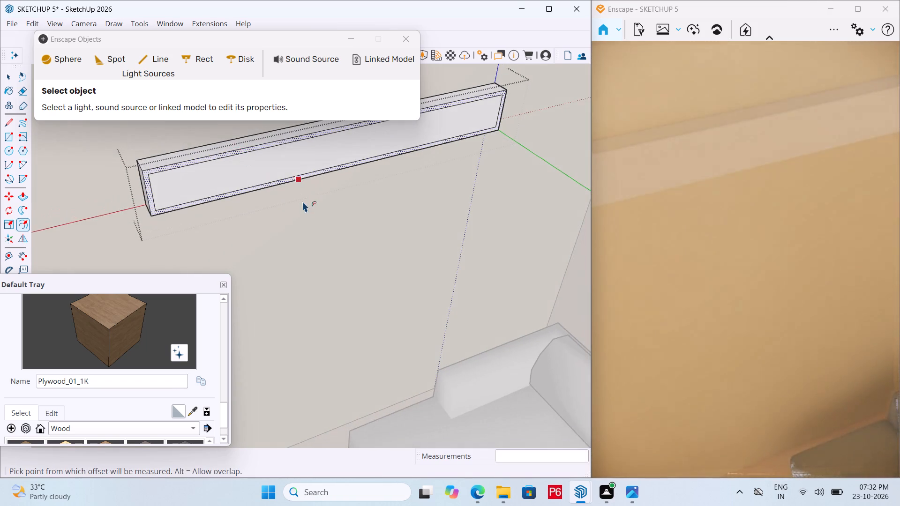
scroll(303, 202, down, 3)
middle_drag(304, 208, 304, 218)
scroll(304, 216, down, 1)
key(p)
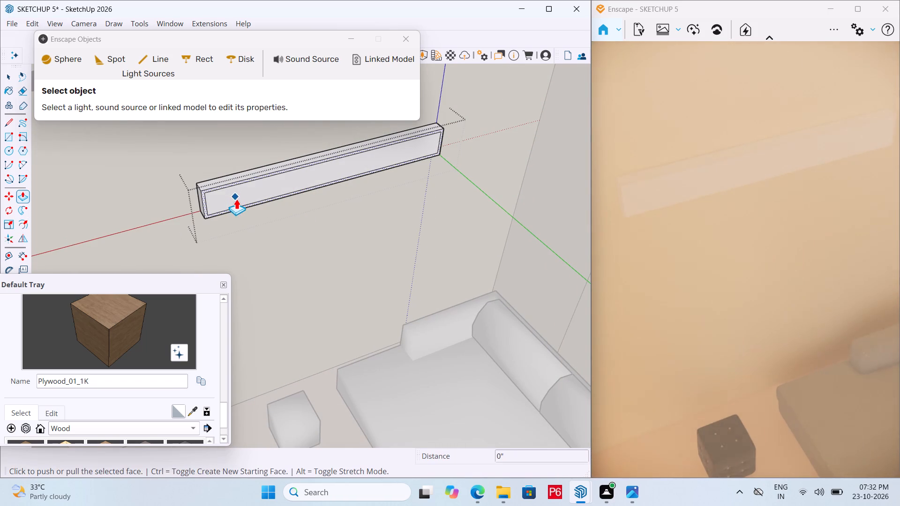
key(space)
scroll(238, 199, up, 3)
click(248, 189)
key(p)
click(250, 187)
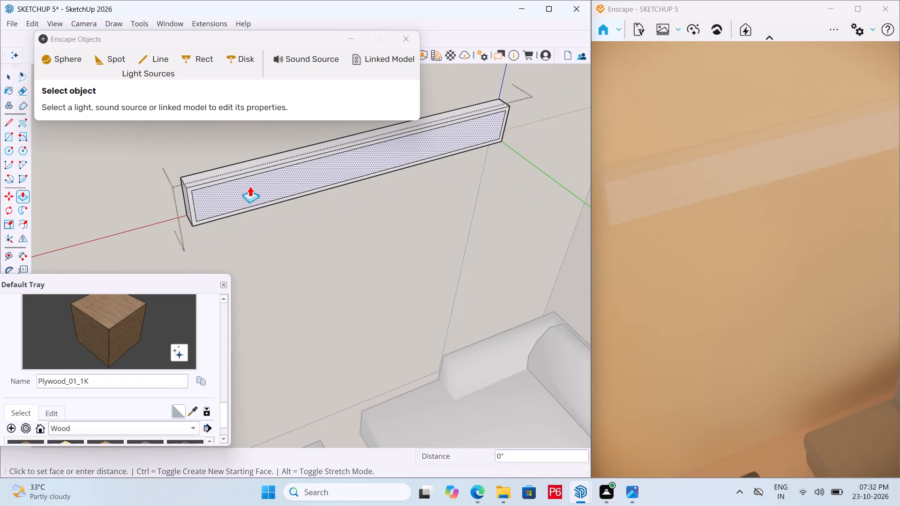
click(244, 181)
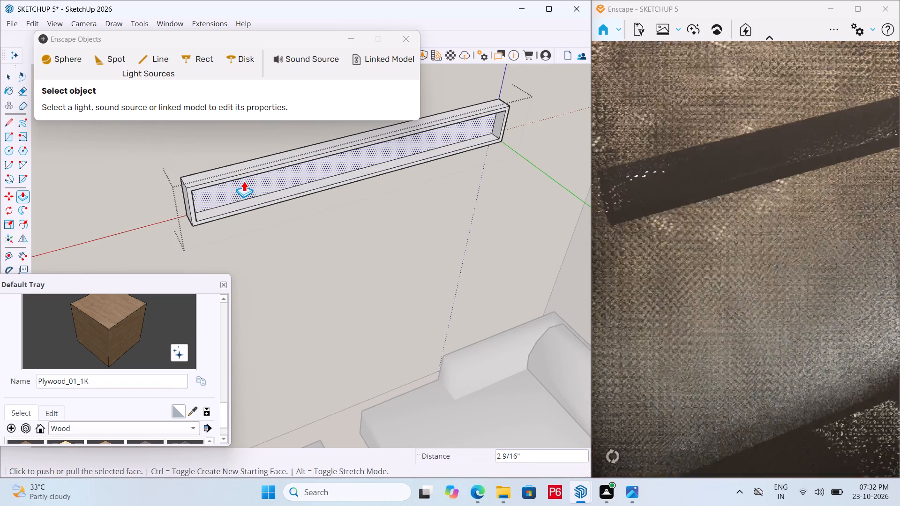
Save the model with the recessed wall box.
middle_drag(262, 181, 240, 177)
scroll(262, 181, down, 1)
key(ctrl+s)
key(ctrl+s)
key(ctrl+s)
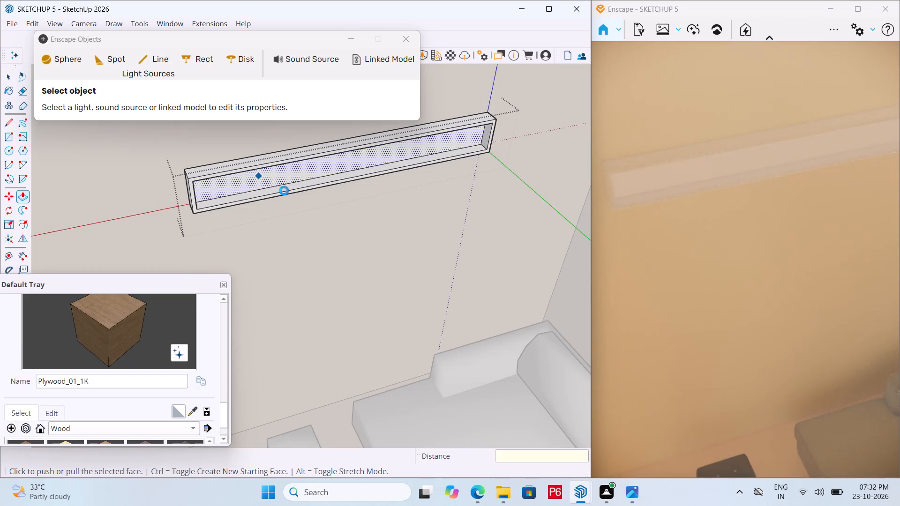
key(ctrl+s)
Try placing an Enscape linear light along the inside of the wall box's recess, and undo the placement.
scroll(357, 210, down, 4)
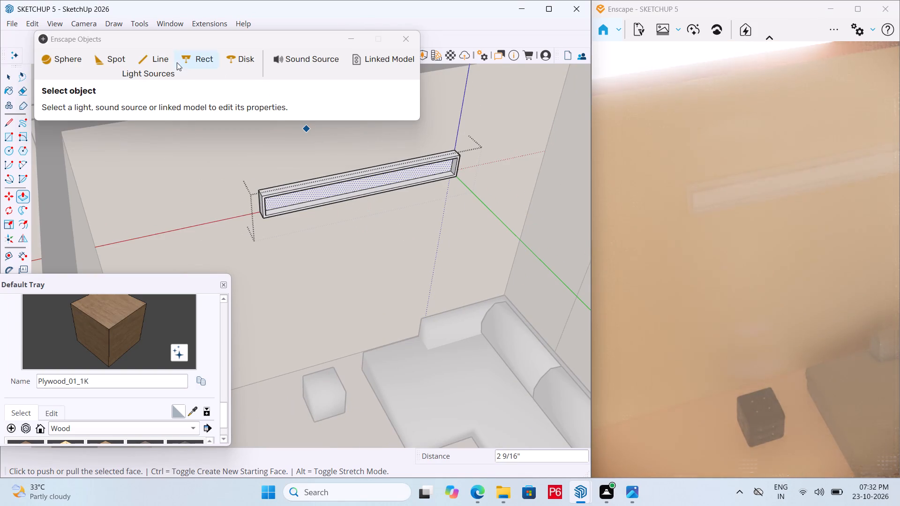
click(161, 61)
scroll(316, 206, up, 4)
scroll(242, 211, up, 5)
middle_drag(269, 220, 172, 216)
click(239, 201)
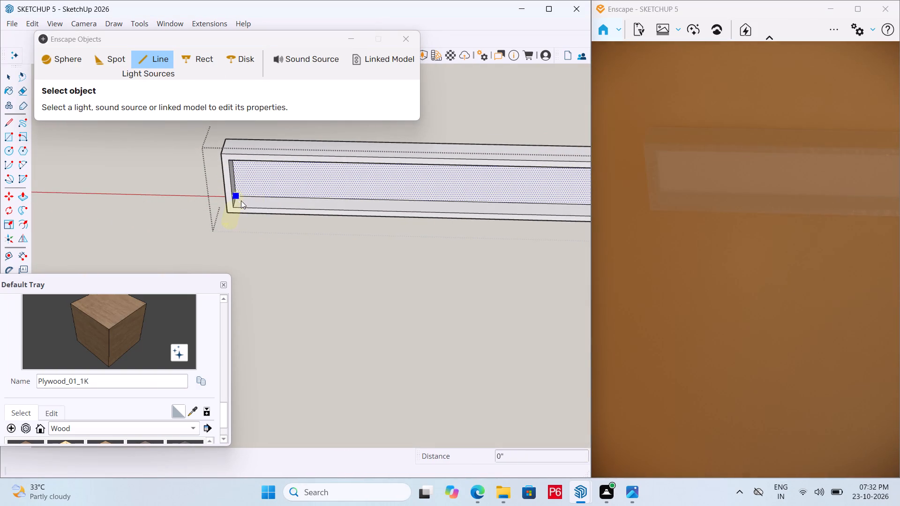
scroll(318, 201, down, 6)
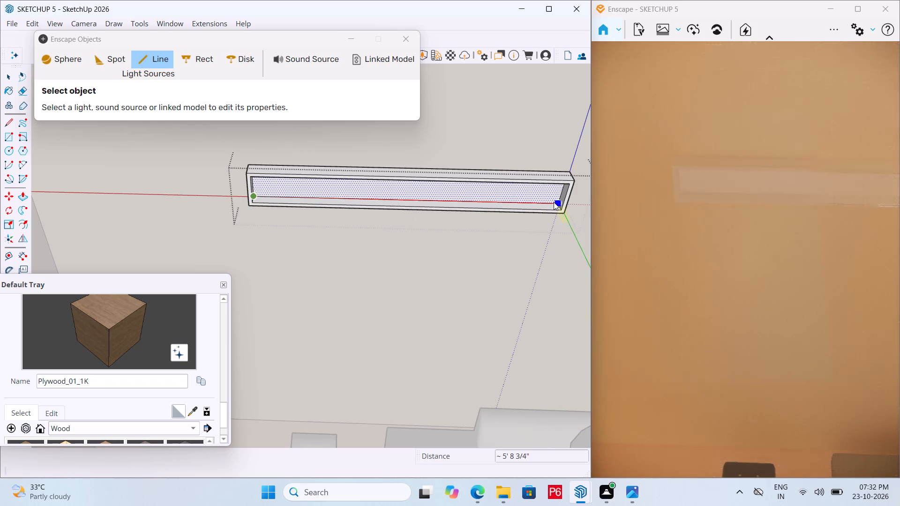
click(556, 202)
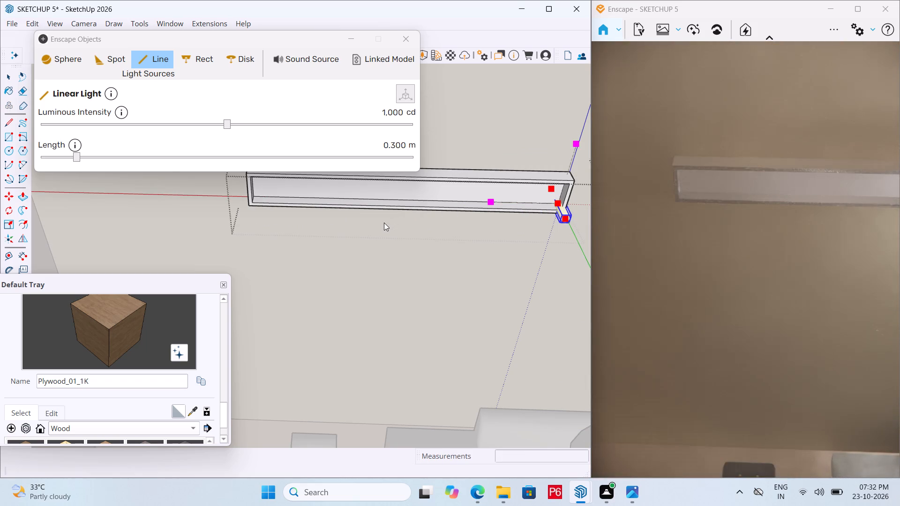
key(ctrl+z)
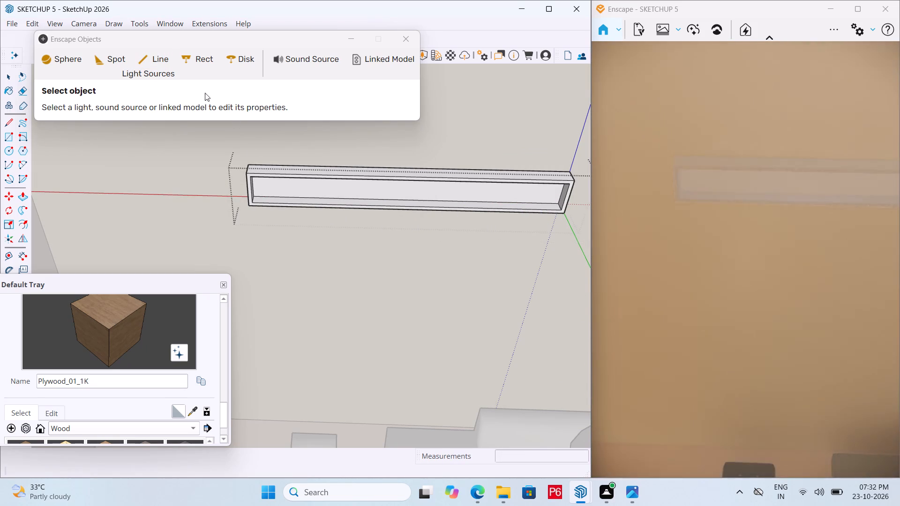
Place an Enscape linear light projecting outward from the recessed wall box, near its end closest to the staircase.
click(164, 63)
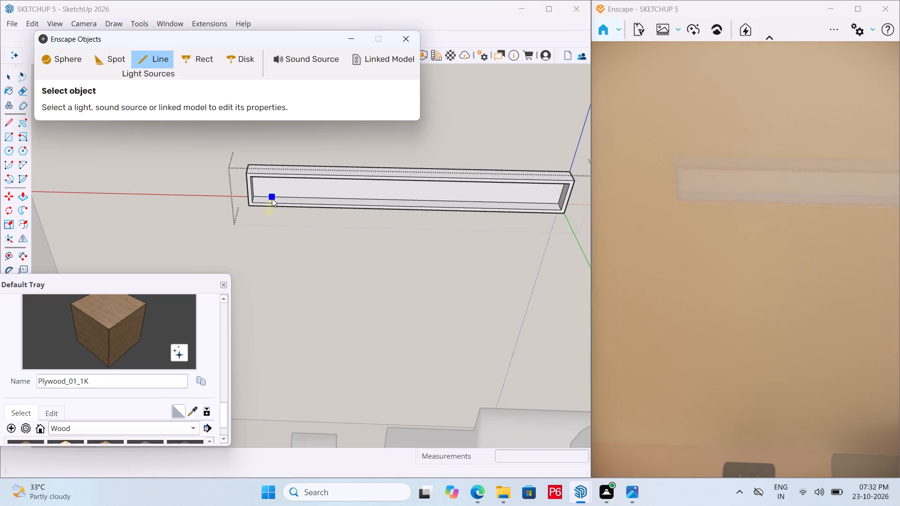
click(272, 199)
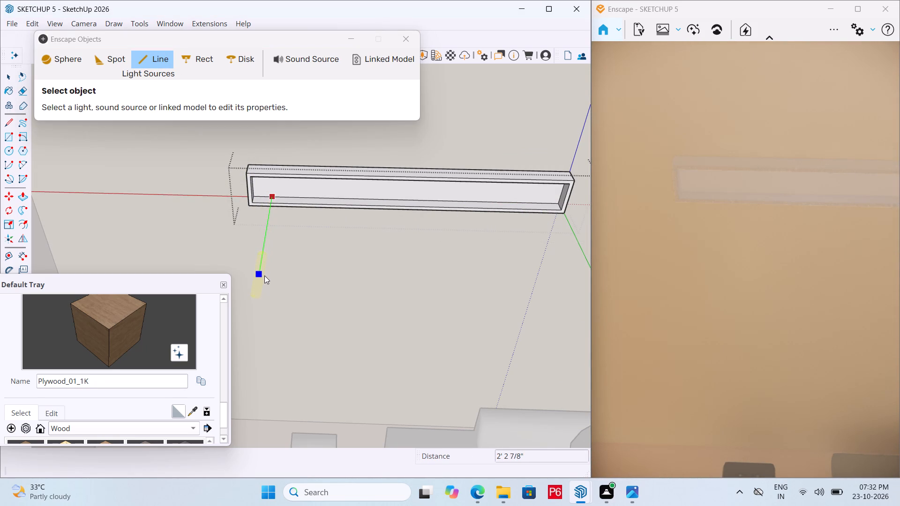
click(269, 247)
Stretch the linear light by its end handle to a length of about 0.728 m.
scroll(246, 260, up, 1)
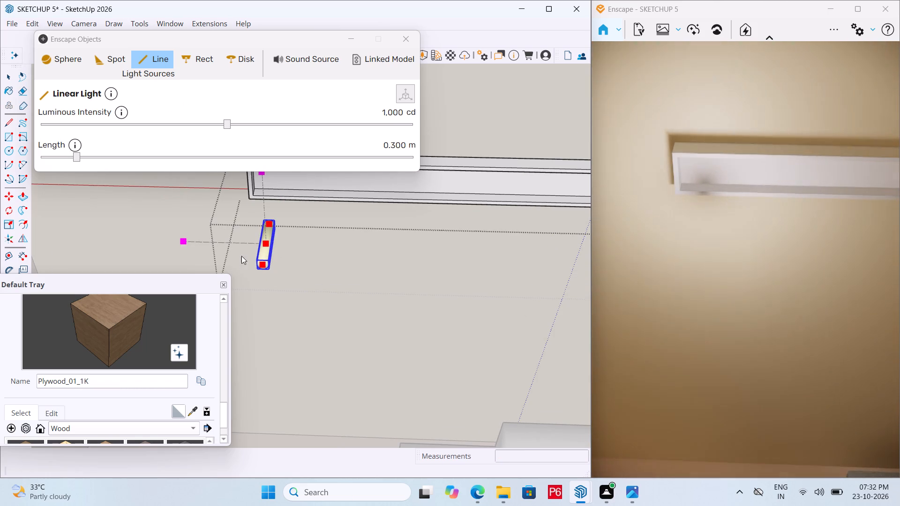
drag(263, 266, 302, 259)
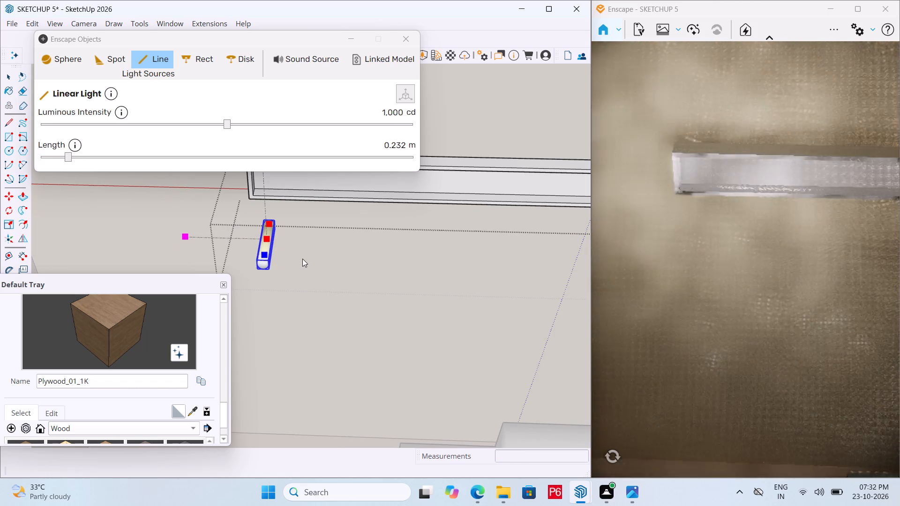
drag(302, 259, 265, 358)
click(263, 338)
scroll(304, 227, down, 4)
middle_drag(274, 249, 350, 243)
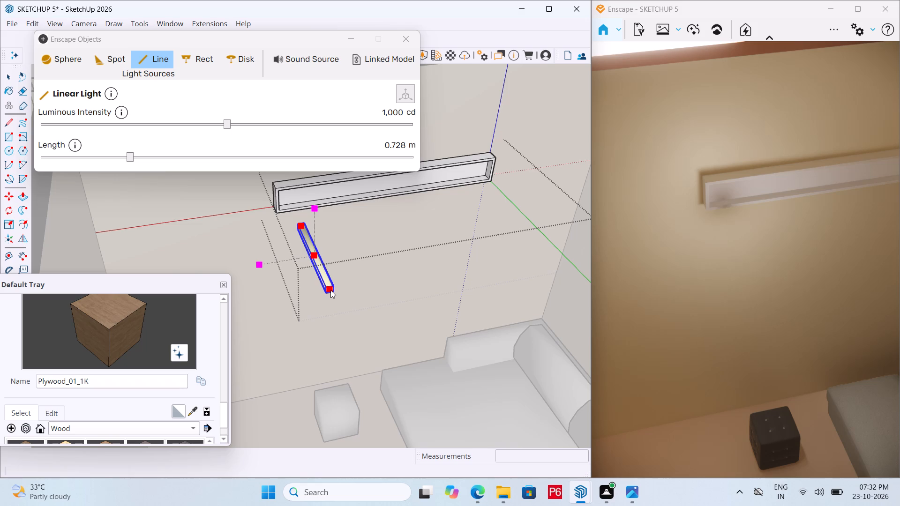
Rotate the linear light 90 degrees on the horizontal plane so it runs parallel to the recessed wall box.
key(q)
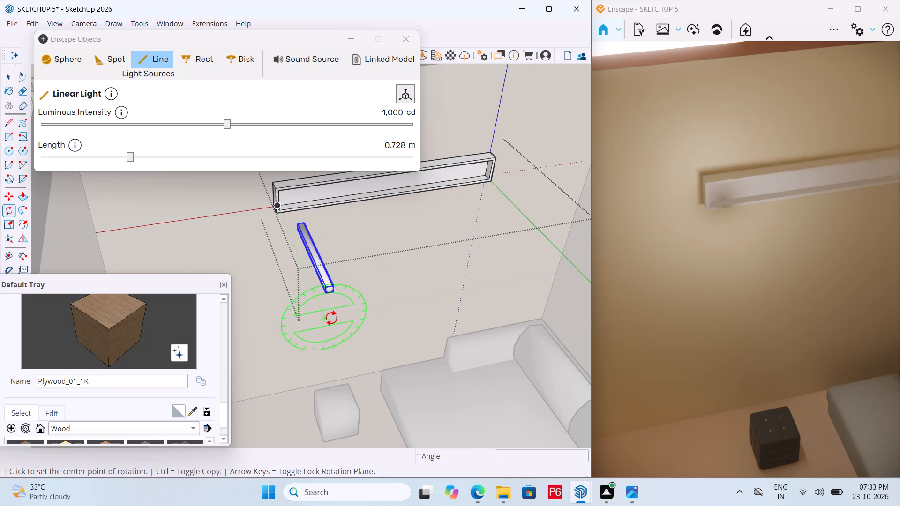
middle_drag(331, 318, 291, 389)
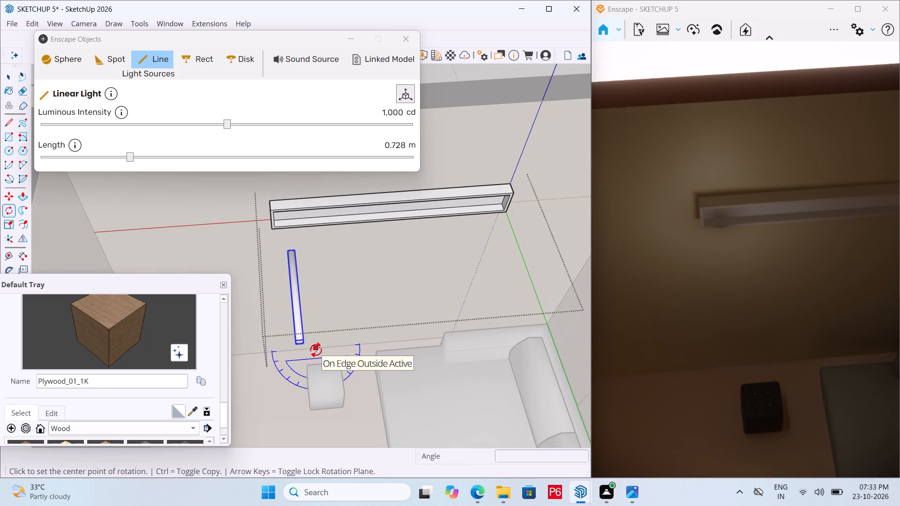
click(316, 350)
click(408, 341)
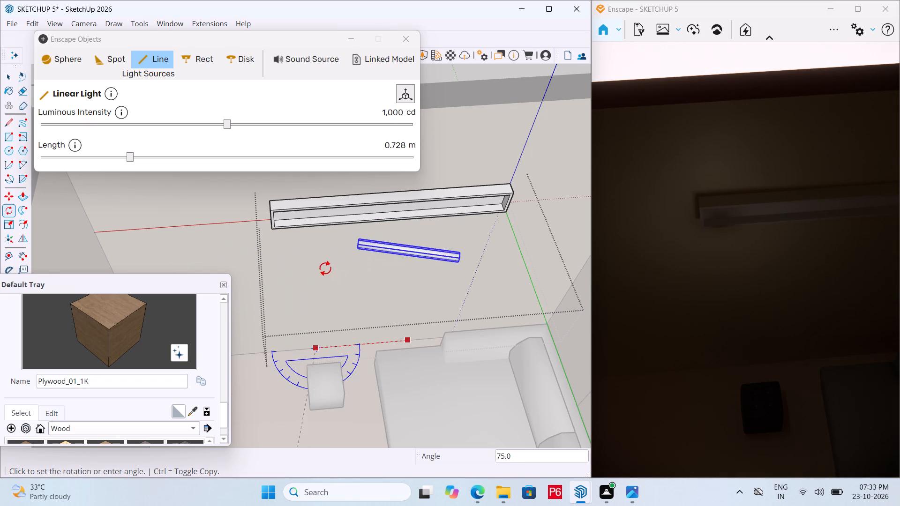
scroll(306, 267, down, 5)
middle_drag(312, 295, 0, 289)
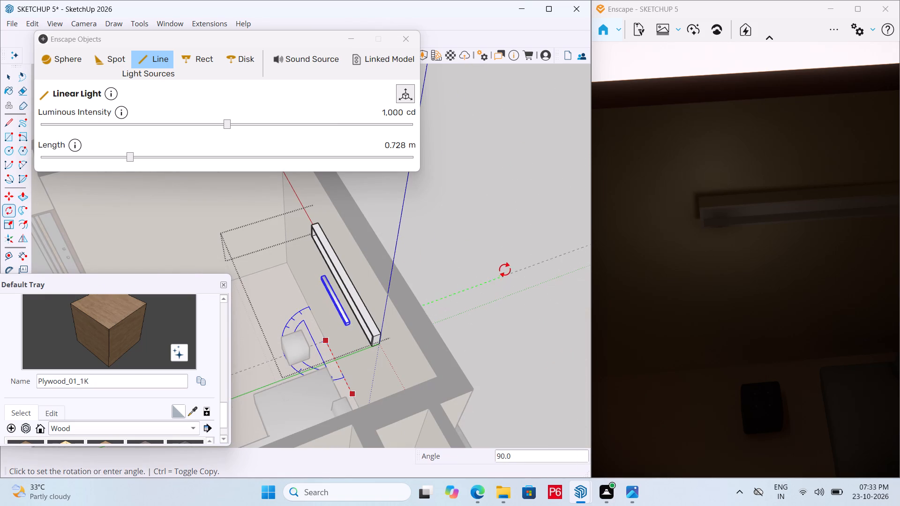
click(507, 274)
middle_drag(368, 333, 487, 280)
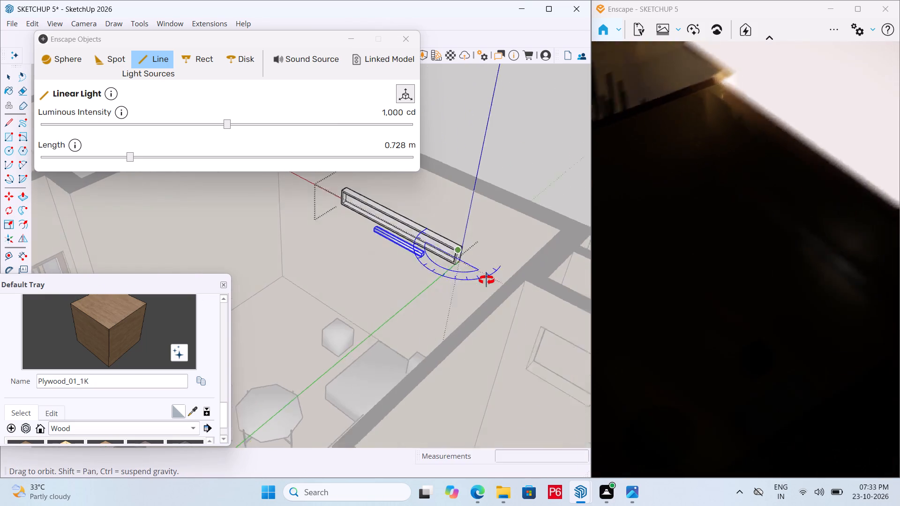
middle_drag(487, 280, 487, 280)
key(space)
Move the rotated linear light about 6 in along the wall box toward its staircase end.
scroll(377, 349, down, 5)
middle_drag(380, 347, 526, 320)
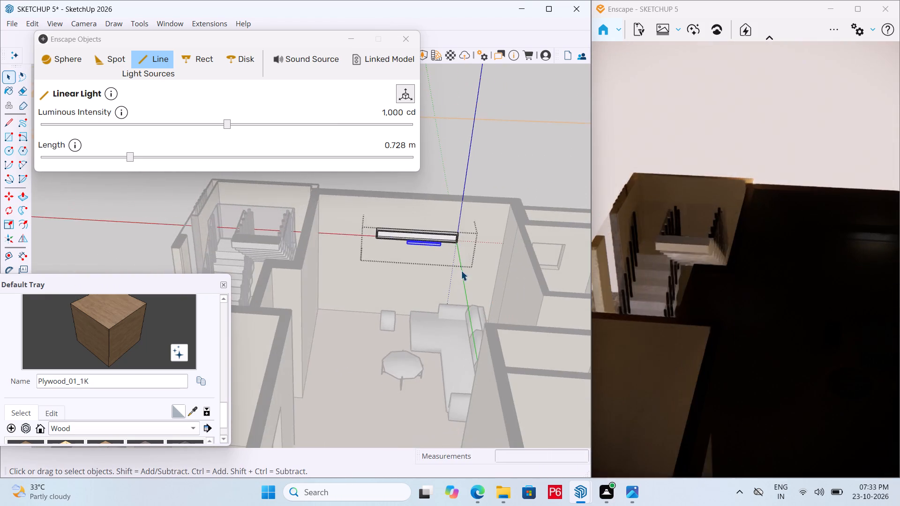
scroll(458, 265, up, 16)
scroll(465, 329, down, 6)
middle_drag(420, 317, 506, 340)
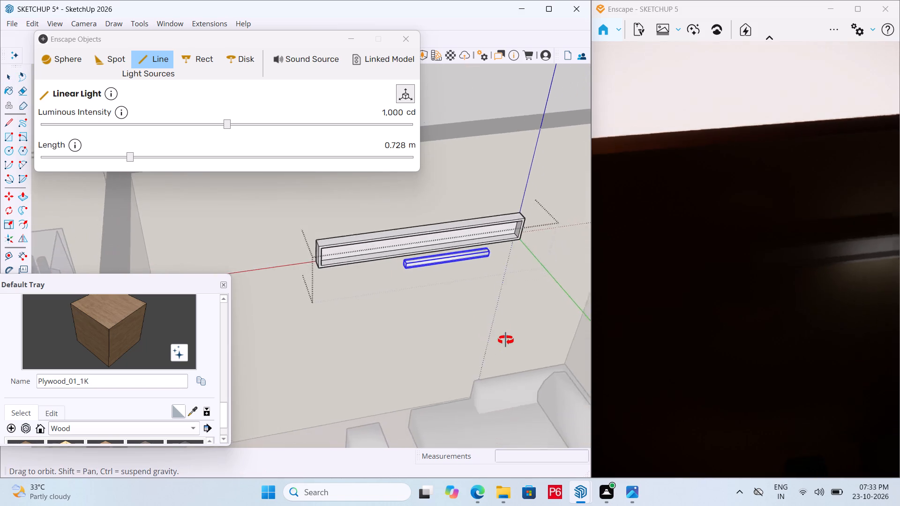
middle_drag(506, 340, 495, 320)
scroll(399, 241, up, 6)
click(425, 283)
click(426, 287)
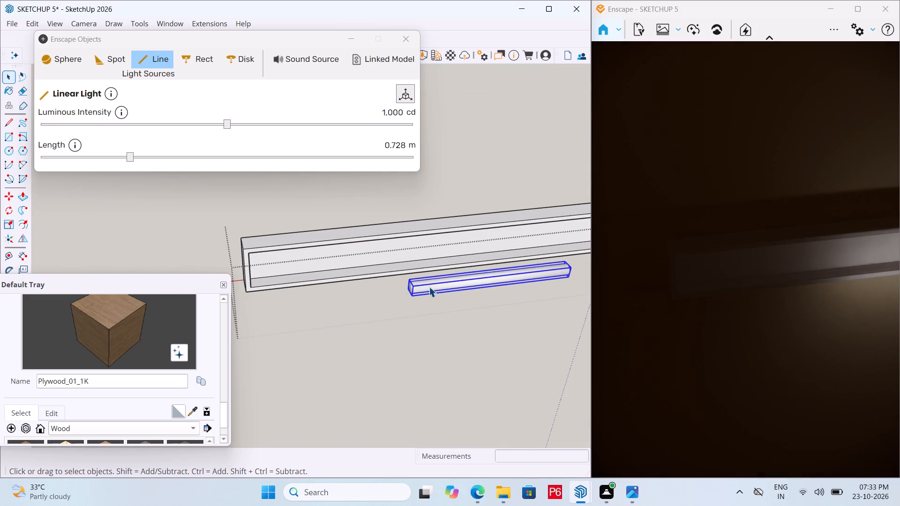
click(429, 287)
scroll(425, 289, up, 5)
click(424, 289)
click(418, 285)
scroll(413, 287, down, 3)
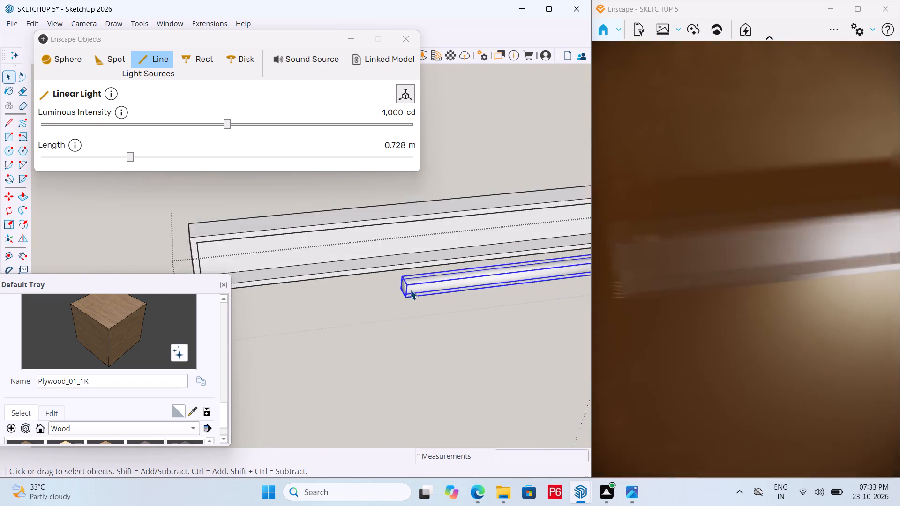
scroll(410, 290, down, 3)
click(450, 281)
double_click(450, 281)
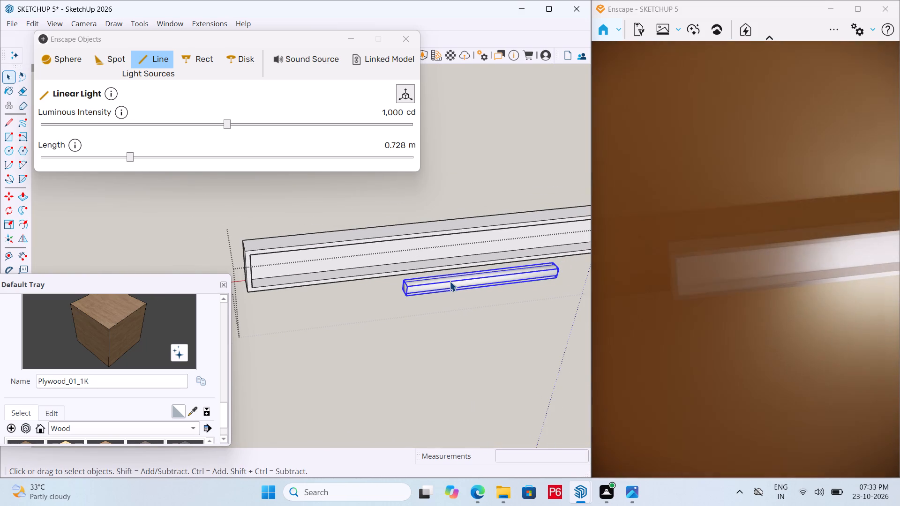
scroll(406, 287, up, 2)
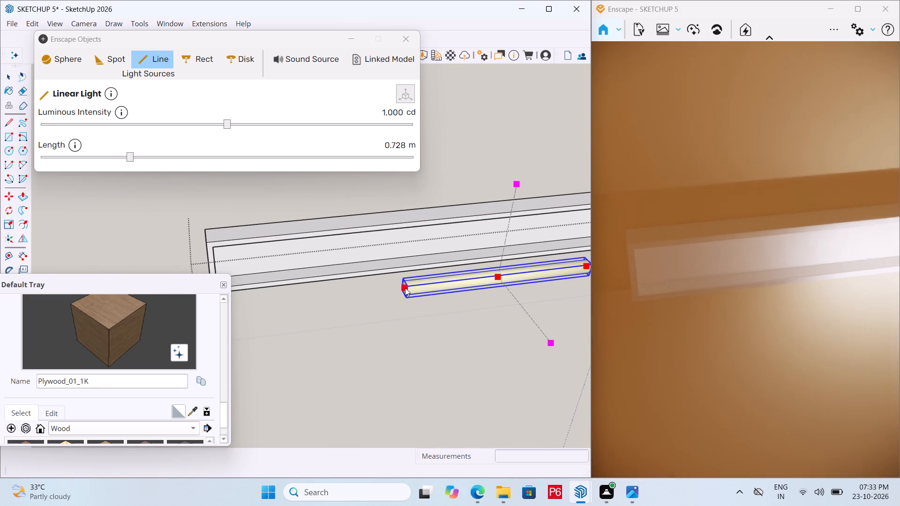
key(m)
click(404, 289)
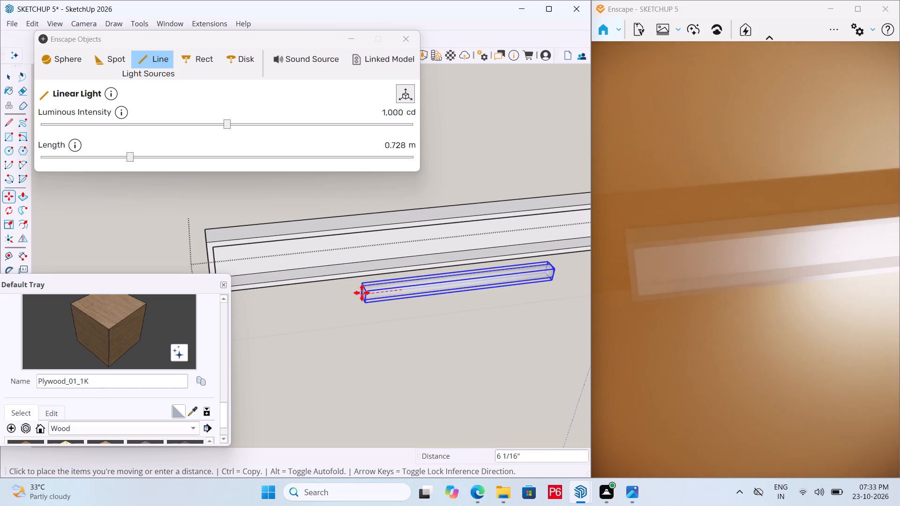
click(362, 293)
click(363, 296)
key(space)
Stretch the linear light from both ends to span the wall box, to a length of about 1.767 m.
triple_click(374, 297)
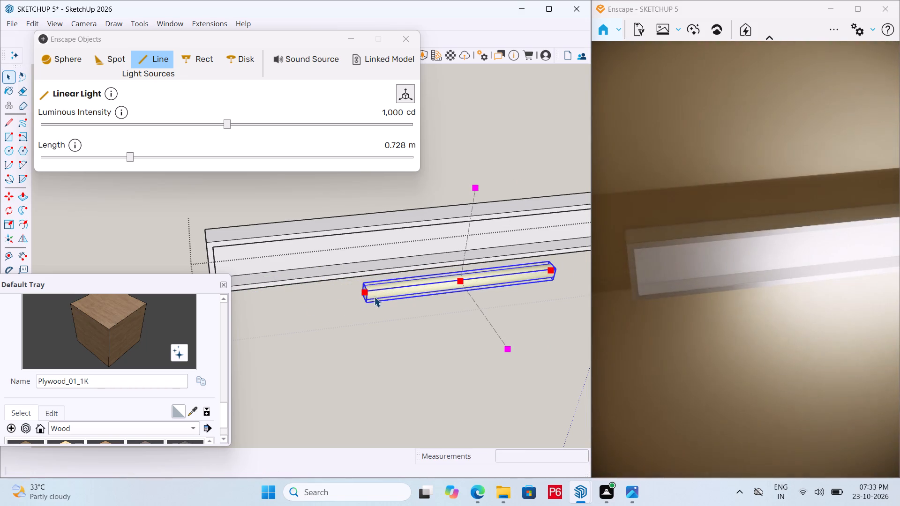
click(365, 291)
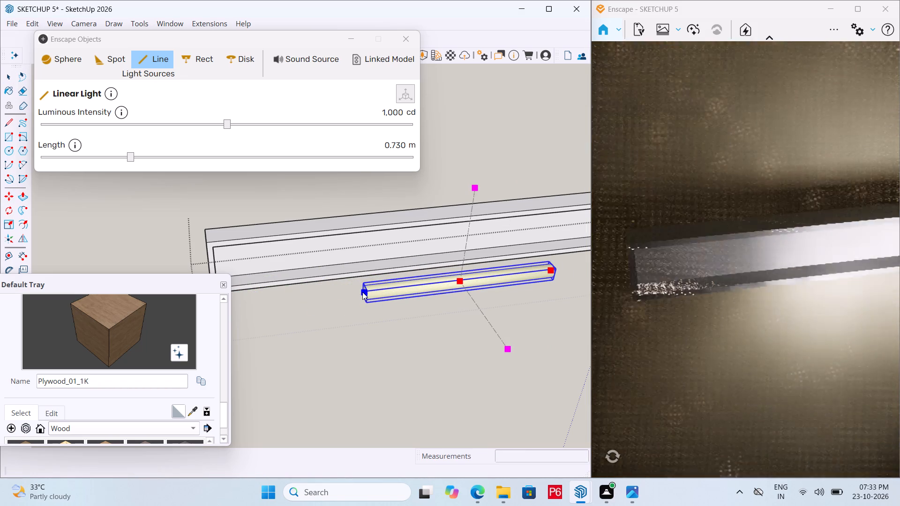
scroll(344, 300, down, 4)
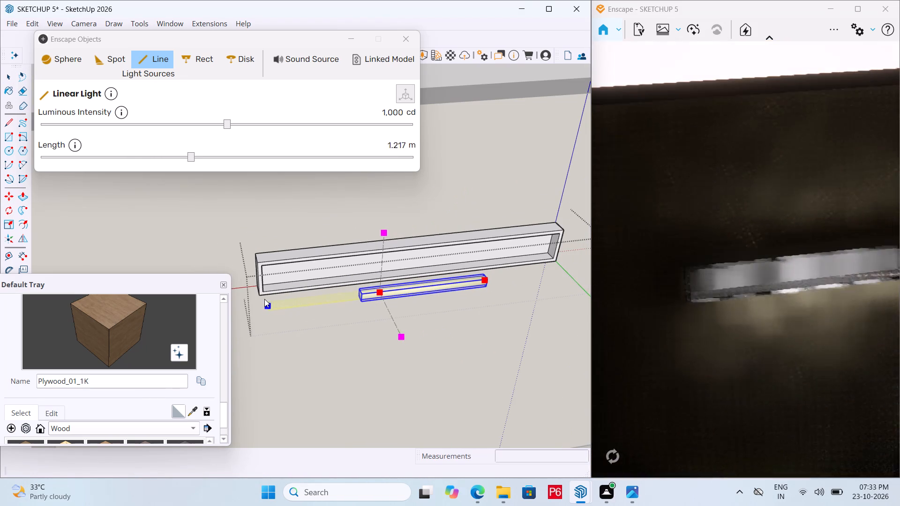
click(264, 298)
scroll(474, 282, down, 3)
middle_drag(351, 279, 181, 260)
scroll(309, 236, down, 3)
scroll(408, 333, up, 5)
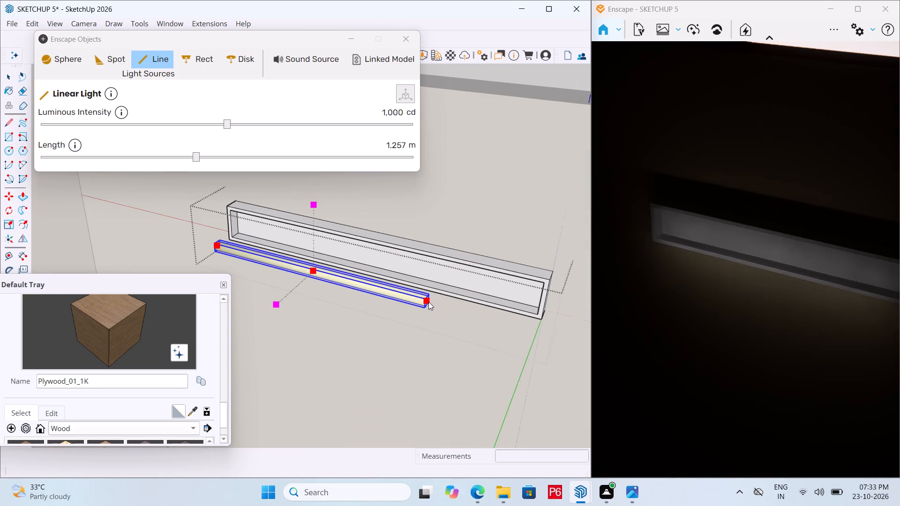
click(427, 300)
click(535, 328)
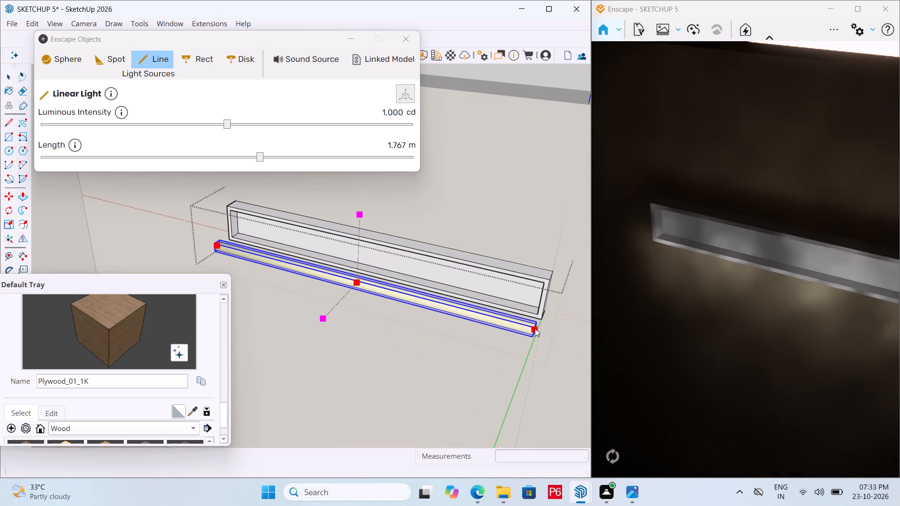
Move the linear light about 6 5/16 in into the wall box's recess, against its lower inner corner.
scroll(461, 293, down, 4)
middle_drag(430, 297, 443, 292)
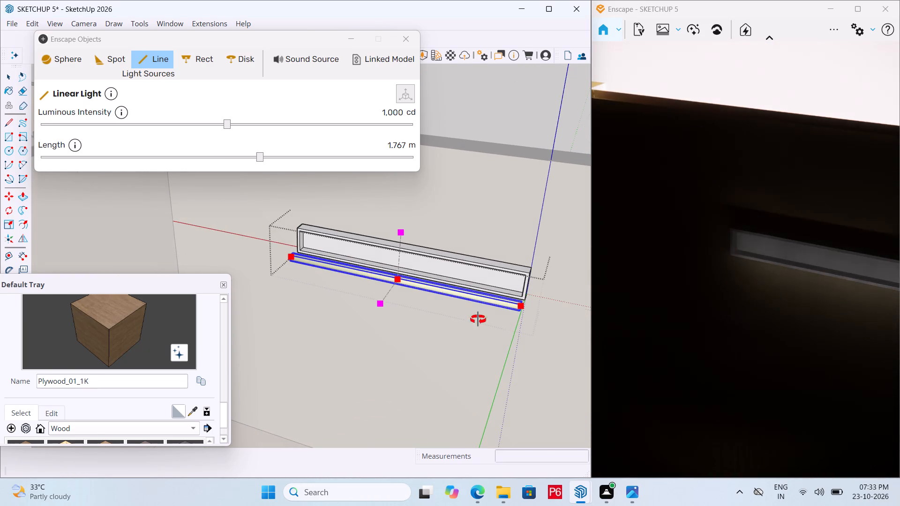
middle_drag(486, 321, 385, 321)
scroll(409, 349, up, 8)
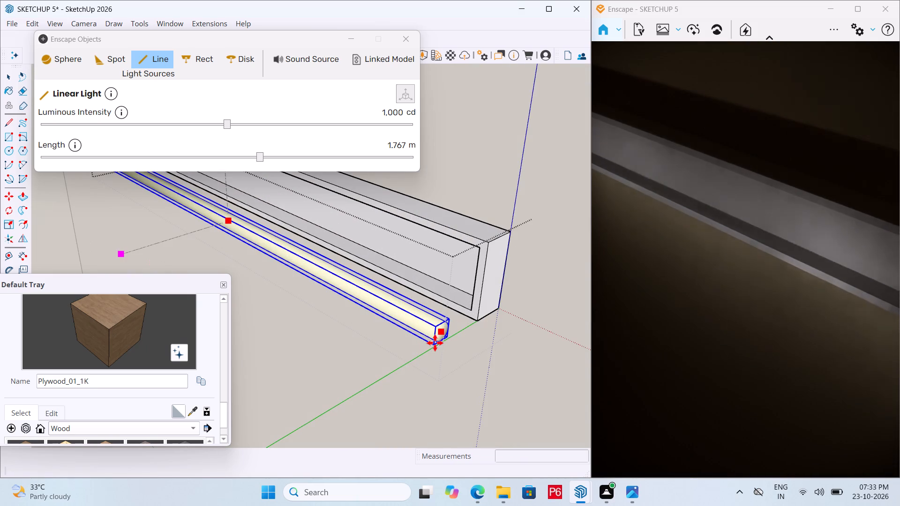
key(m)
click(431, 347)
click(467, 304)
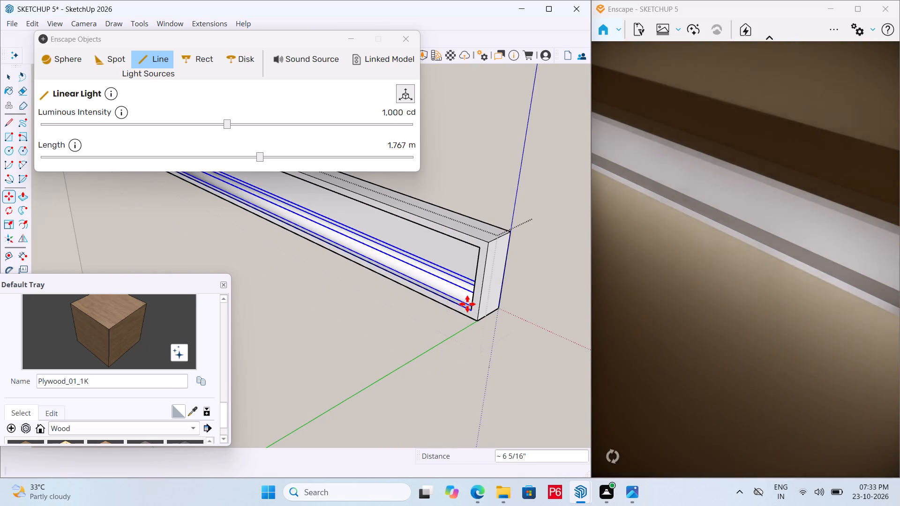
Examine the linear light in the wall box and its effect on the living room from several viewpoints.
scroll(471, 298, down, 6)
middle_drag(457, 308, 622, 298)
scroll(487, 274, down, 6)
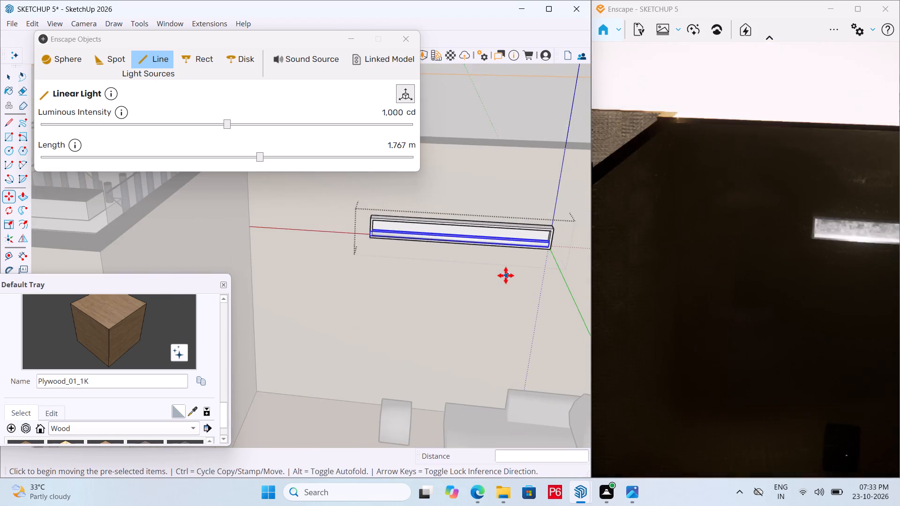
scroll(505, 275, down, 5)
middle_drag(415, 298, 524, 337)
scroll(409, 336, down, 5)
middle_drag(411, 361, 476, 444)
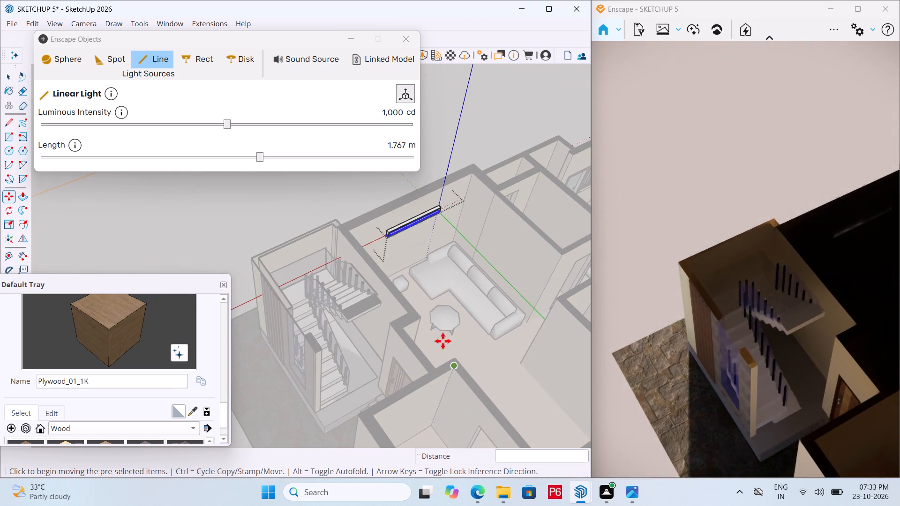
scroll(345, 294, down, 5)
middle_drag(429, 294, 407, 223)
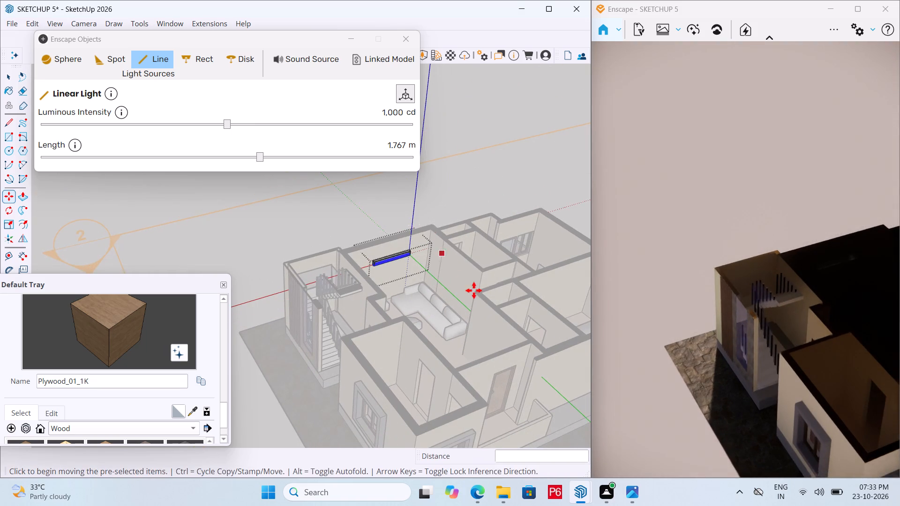
scroll(472, 289, up, 1)
middle_drag(471, 288, 296, 290)
scroll(407, 290, up, 4)
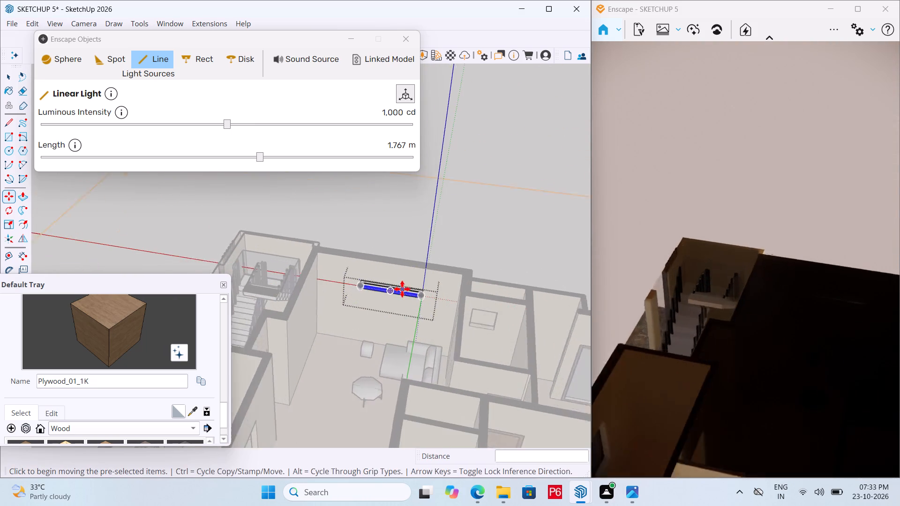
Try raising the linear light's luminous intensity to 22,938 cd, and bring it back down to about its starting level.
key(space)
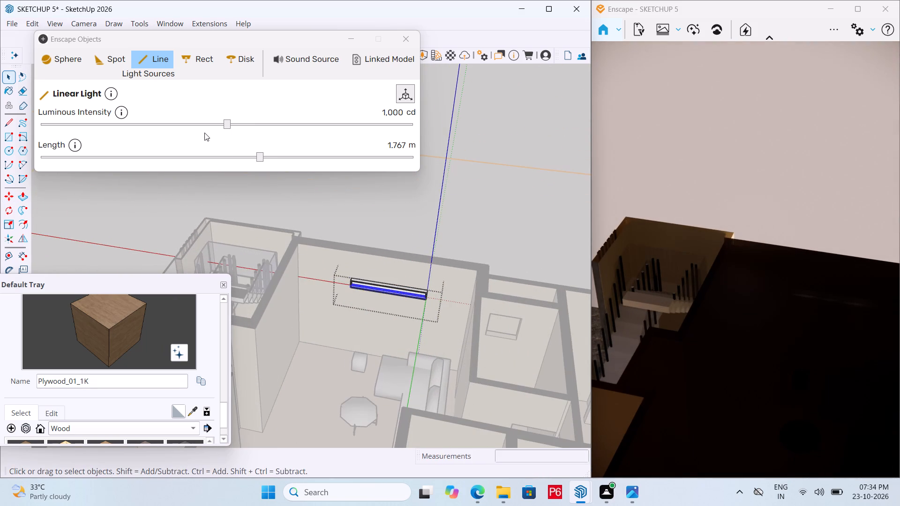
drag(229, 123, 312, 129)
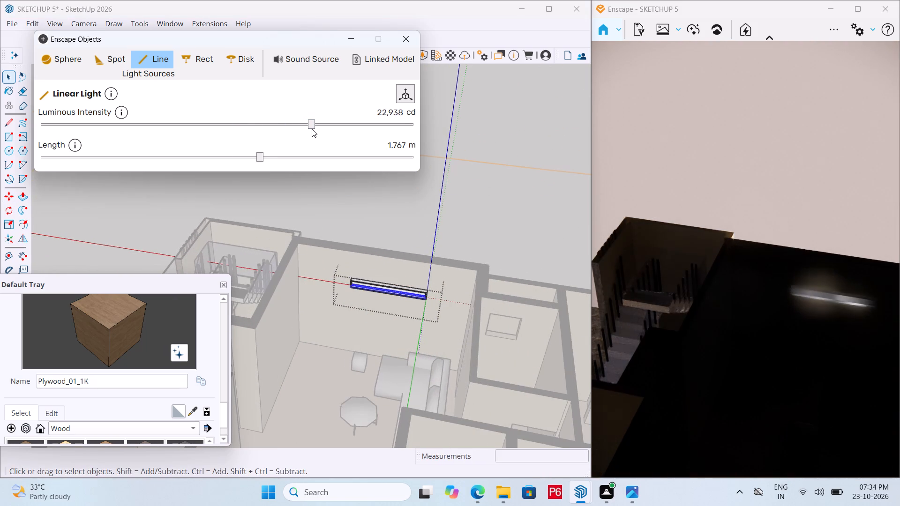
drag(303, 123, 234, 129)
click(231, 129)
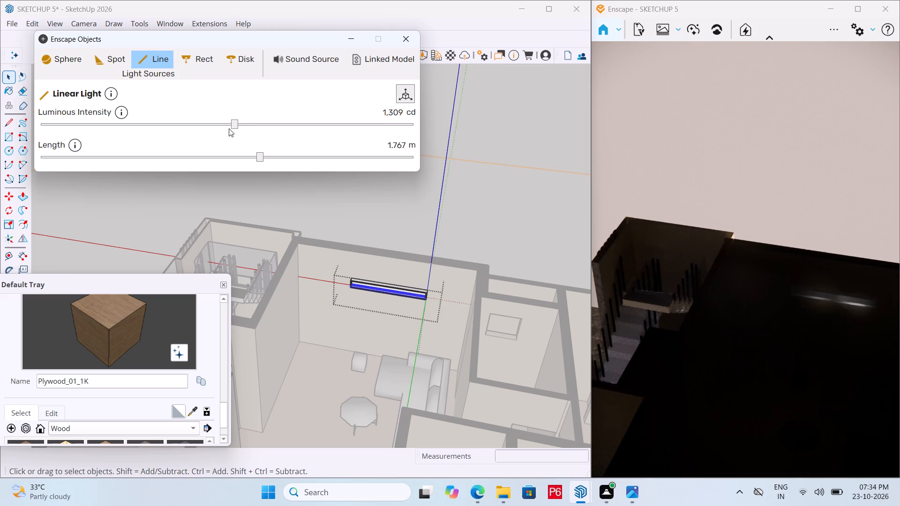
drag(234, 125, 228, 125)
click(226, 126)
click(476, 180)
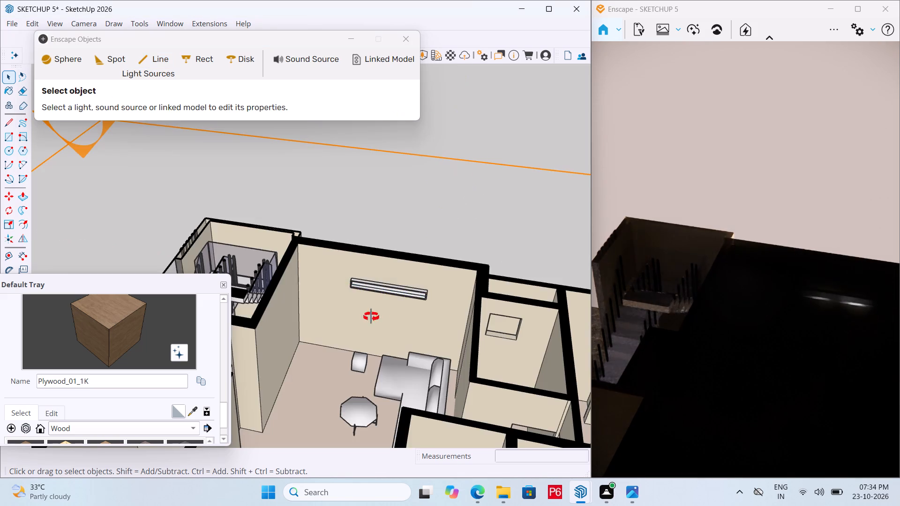
Inside the wall box group, draw a line across the lower front rim from the inner corner nearest the staircase to the outer edge.
middle_drag(371, 316, 442, 320)
scroll(416, 275, up, 14)
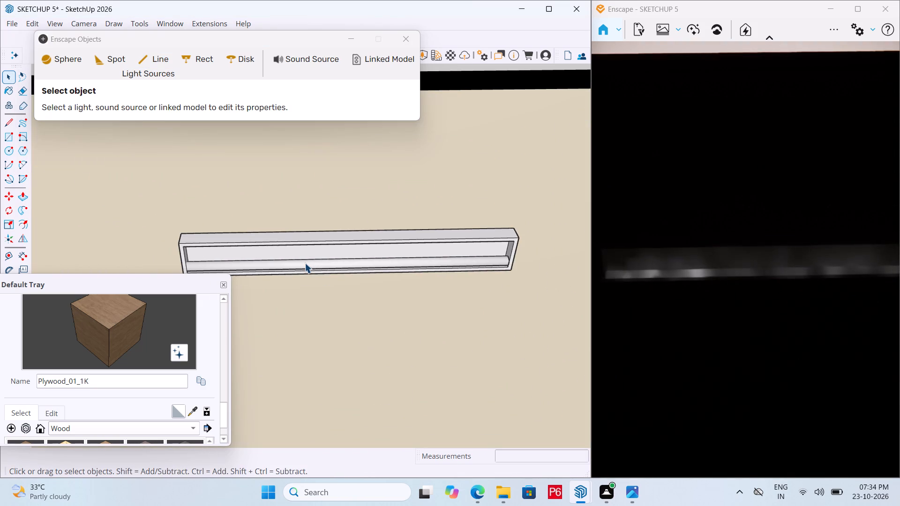
click(305, 263)
scroll(336, 270, up, 1)
middle_drag(336, 271, 333, 239)
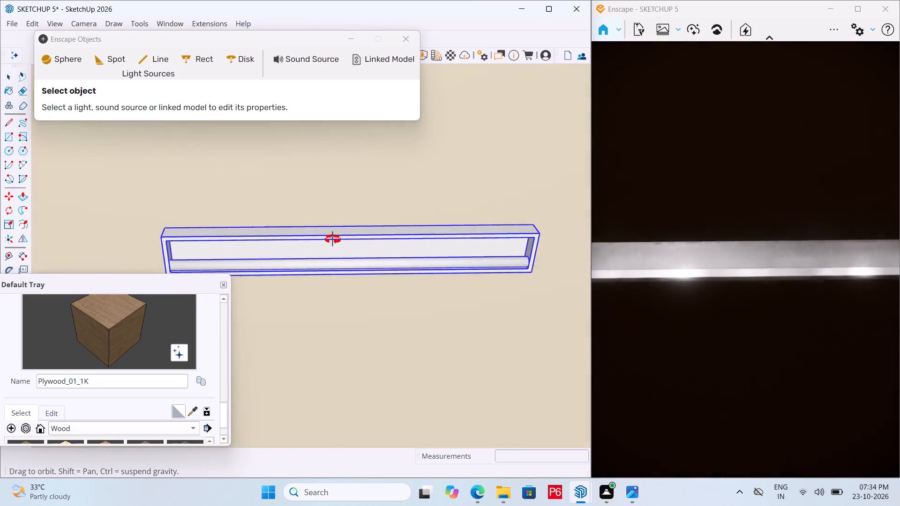
middle_drag(333, 239, 318, 215)
scroll(343, 290, up, 4)
key(space)
scroll(108, 268, up, 3)
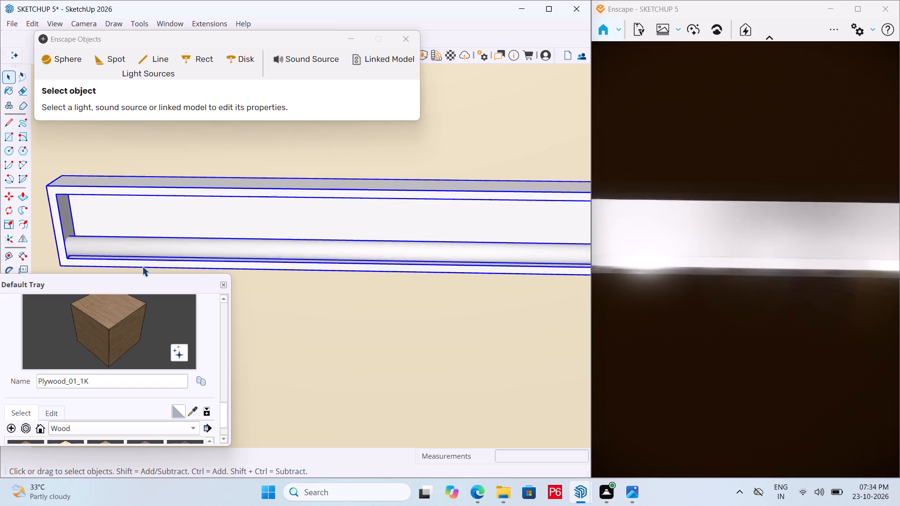
scroll(142, 266, up, 2)
click(183, 263)
double_click(253, 160)
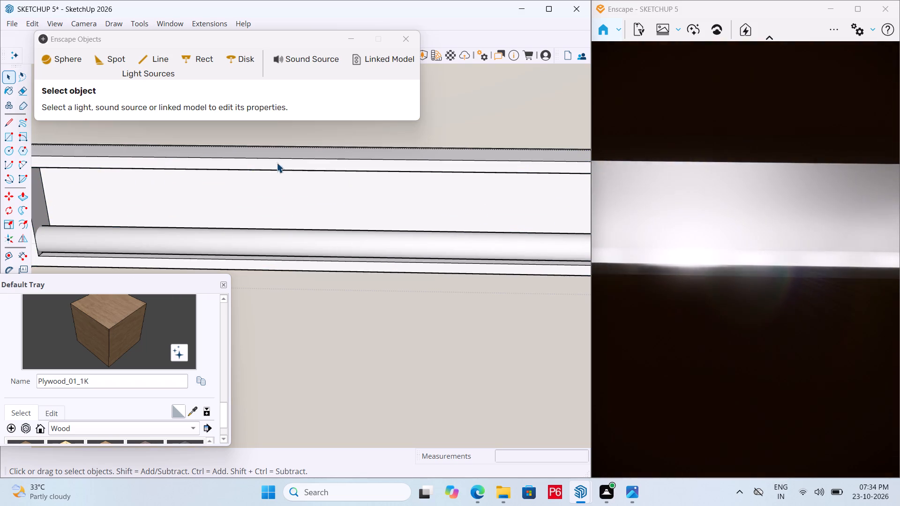
double_click(277, 163)
scroll(432, 203, down, 4)
scroll(130, 231, up, 10)
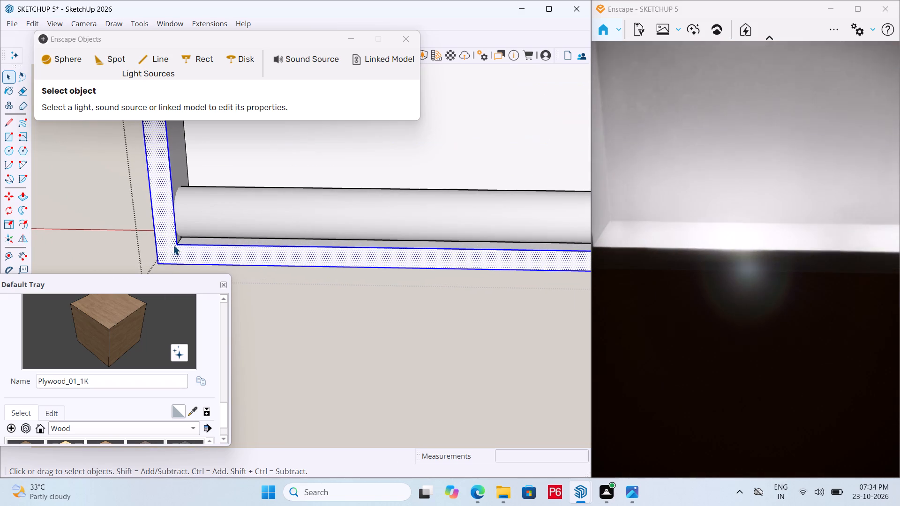
key(l)
click(176, 246)
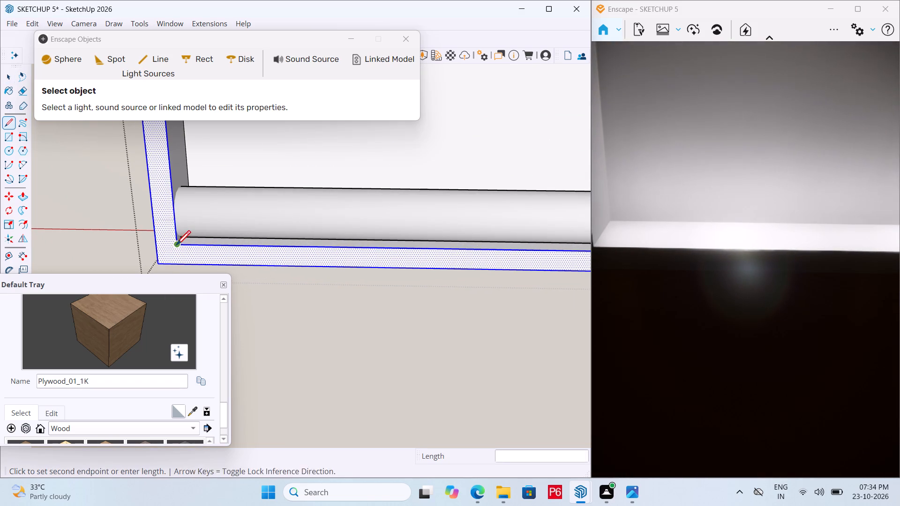
click(176, 264)
scroll(165, 222, down, 10)
scroll(203, 241, down, 5)
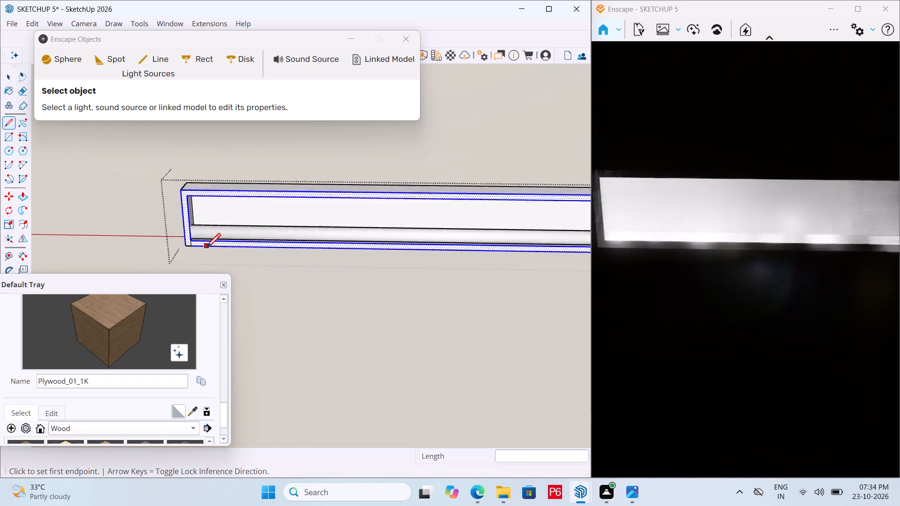
Draw a line about 13/16 in long across the wall box's lower front rim at the inner corner farthest from the staircase.
scroll(262, 268, down, 11)
scroll(457, 283, up, 5)
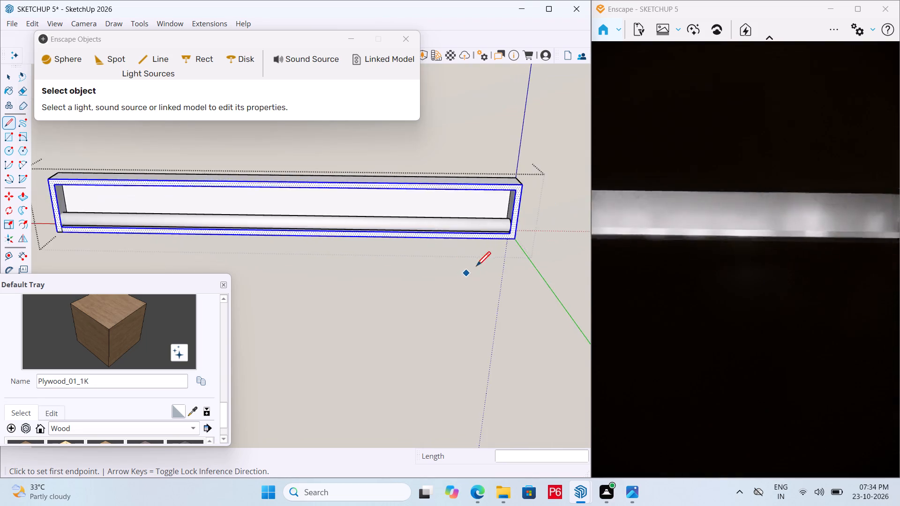
scroll(476, 268, up, 15)
click(492, 237)
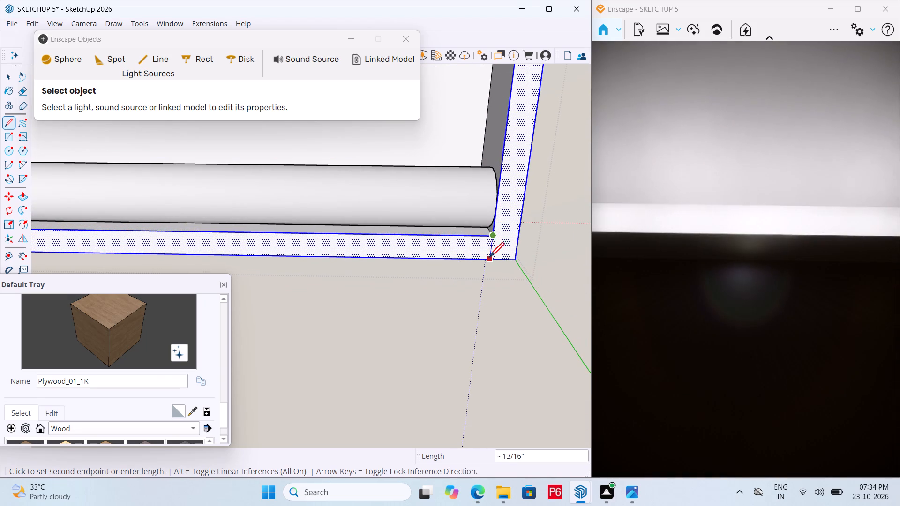
click(489, 258)
Push the lower front rim strip between the two lines back 2 9/16 in, opening the underside of the wall box.
key(space)
scroll(509, 259, down, 4)
key(p)
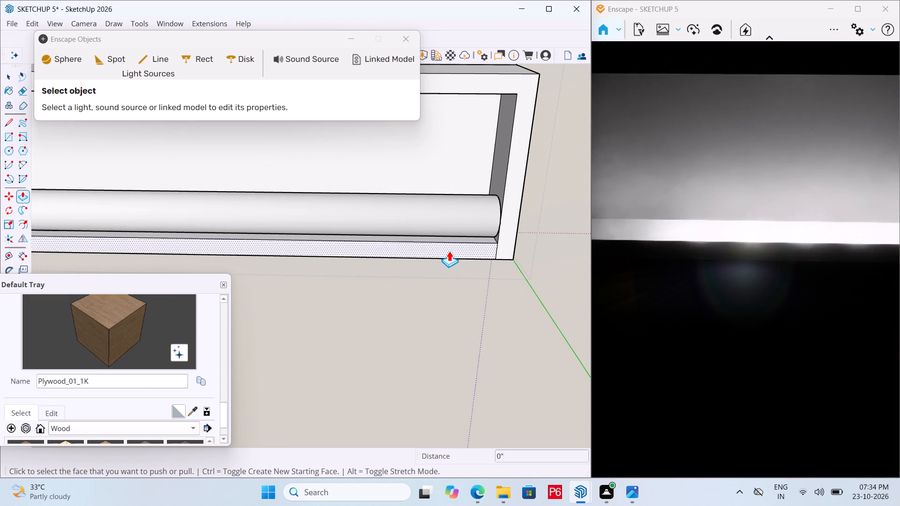
click(450, 251)
click(379, 293)
scroll(479, 249, down, 6)
middle_drag(431, 275, 445, 243)
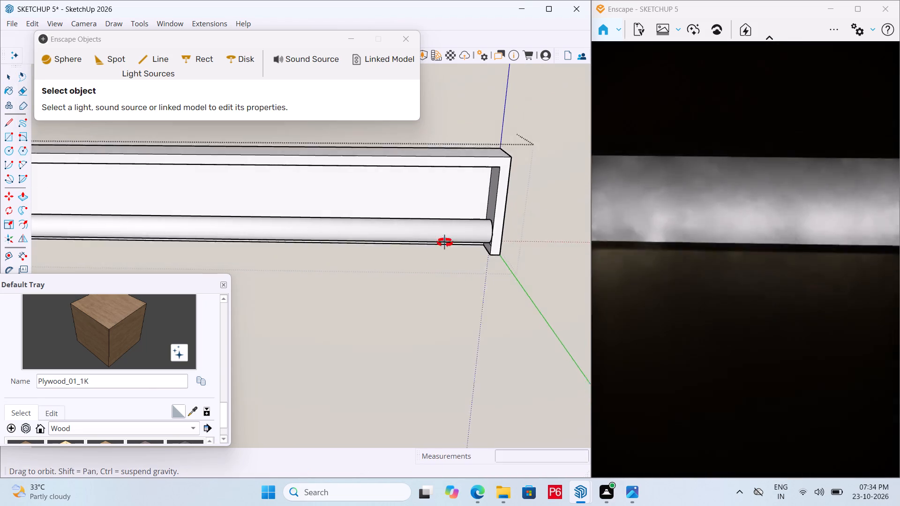
middle_drag(445, 243, 518, 193)
scroll(487, 184, down, 6)
scroll(472, 235, down, 6)
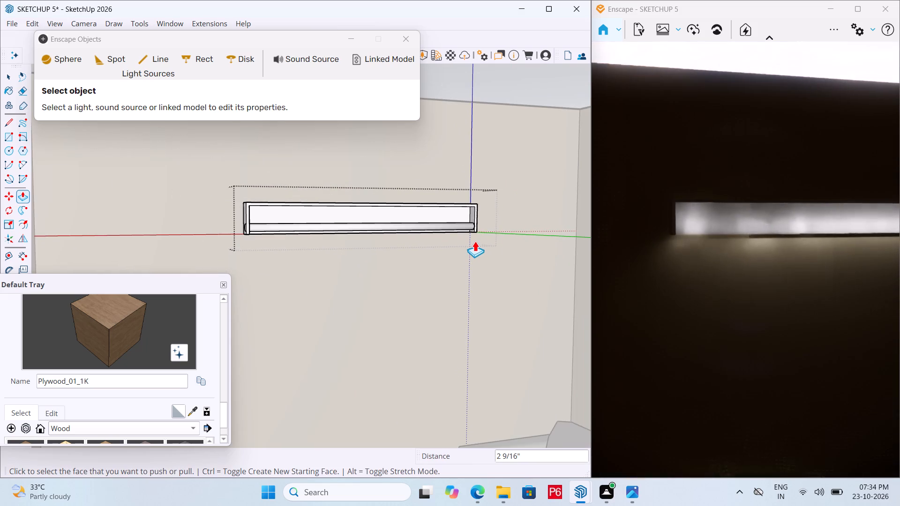
middle_drag(475, 241, 501, 336)
scroll(451, 240, down, 6)
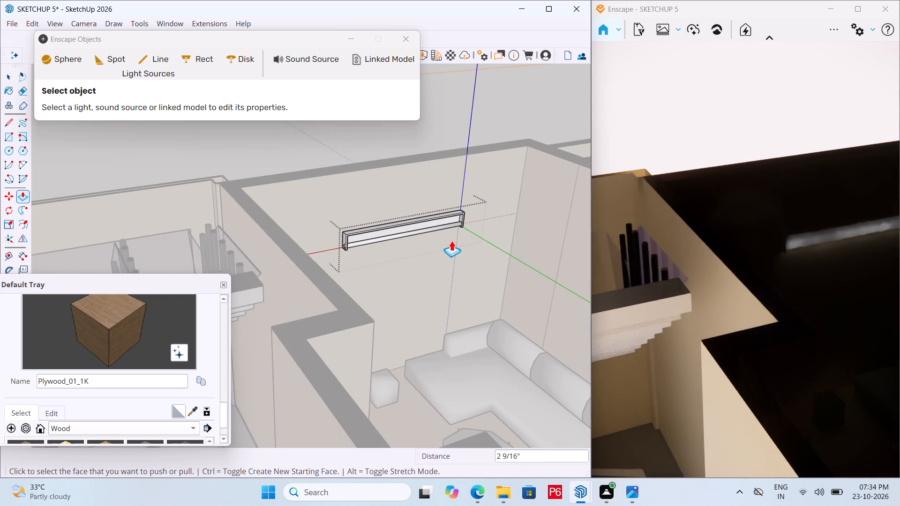
Save the model and exit the wall box group.
key(ctrl+s)
key(ctrl+s)
key(ctrl+s)
key(ctrl+s)
key(space)
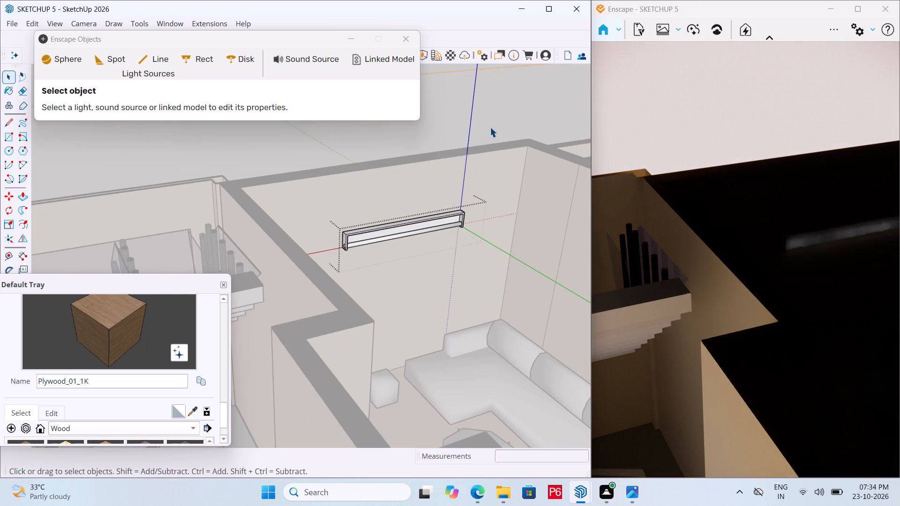
triple_click(490, 127)
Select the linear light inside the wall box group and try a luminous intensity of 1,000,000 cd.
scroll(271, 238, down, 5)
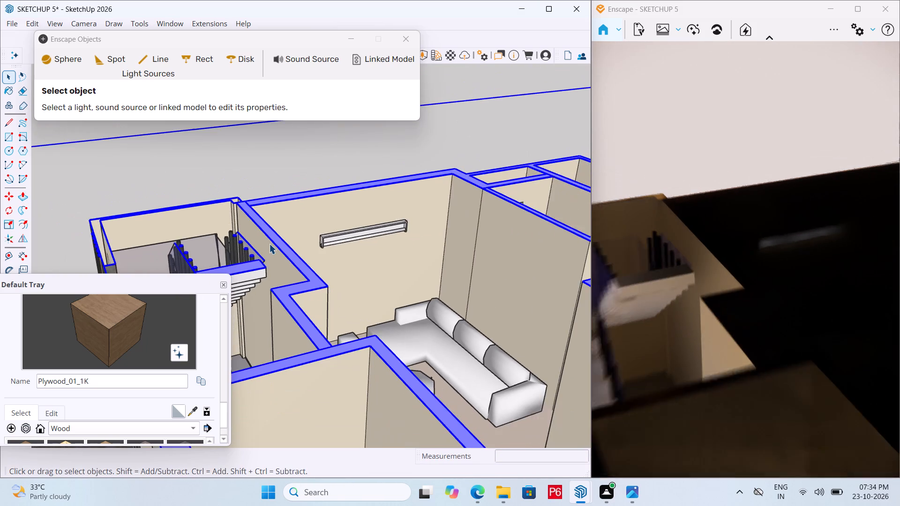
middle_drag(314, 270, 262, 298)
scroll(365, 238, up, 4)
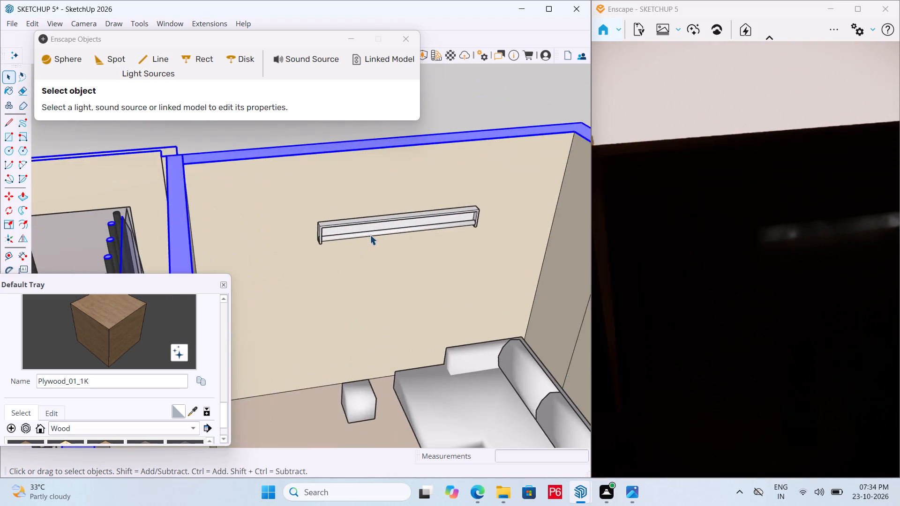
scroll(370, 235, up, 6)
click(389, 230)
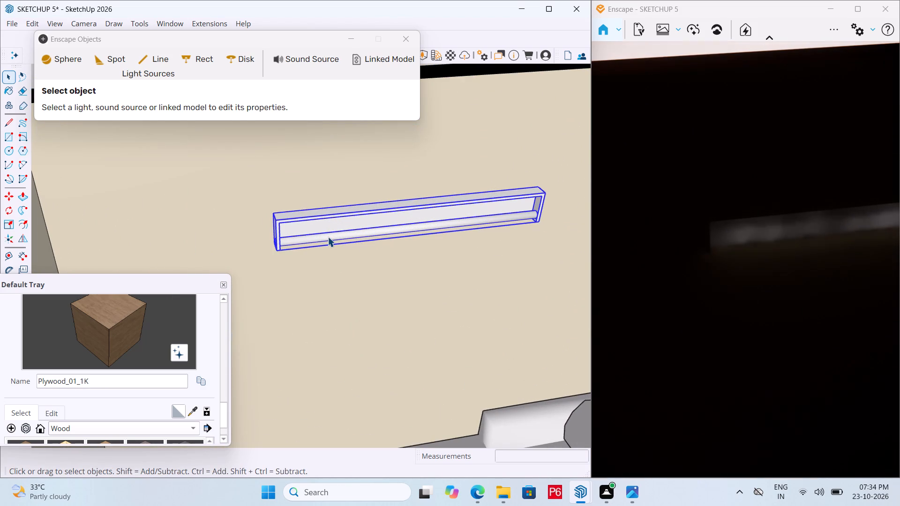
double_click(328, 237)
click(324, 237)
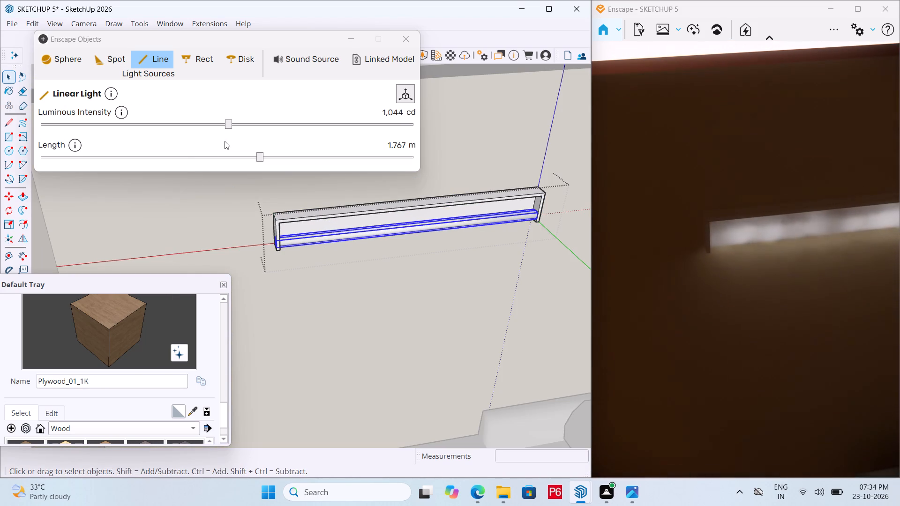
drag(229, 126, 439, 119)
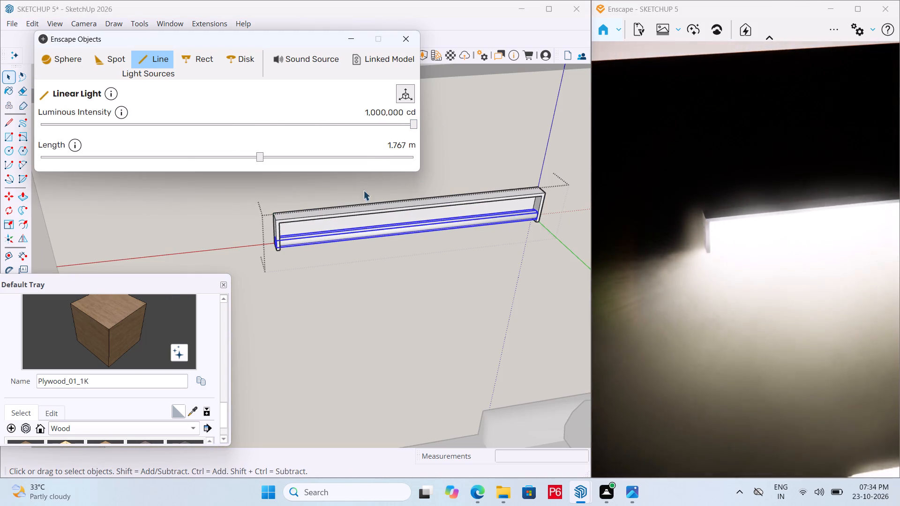
Examine the linear light's effect on the living room walls, floor and furniture from several distances and angles.
scroll(455, 230, down, 8)
middle_drag(449, 267, 451, 275)
scroll(450, 271, down, 1)
middle_drag(457, 278, 514, 313)
scroll(444, 227, down, 5)
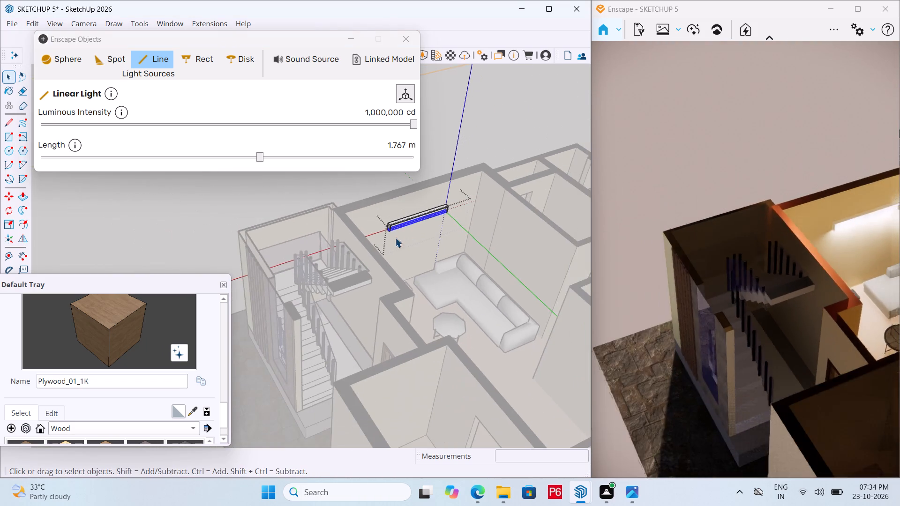
scroll(362, 256, down, 5)
middle_drag(406, 263, 327, 246)
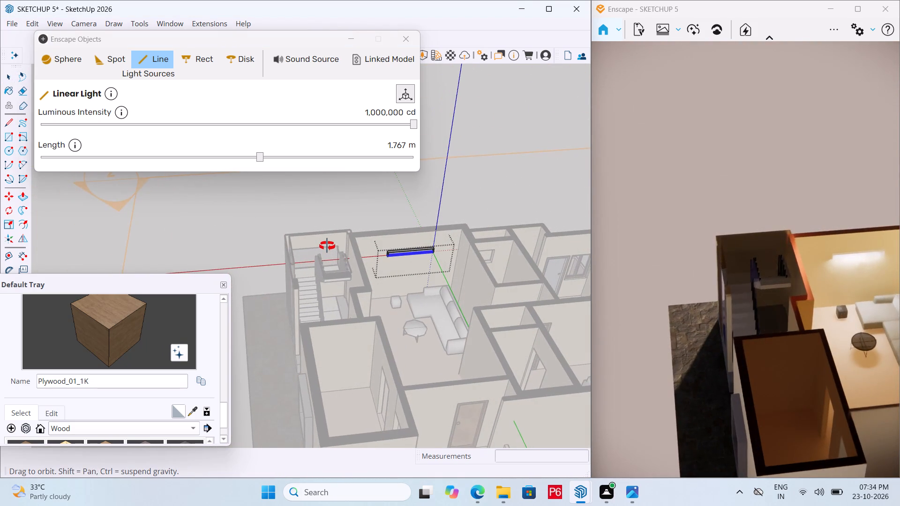
middle_drag(327, 246, 355, 265)
scroll(249, 279, down, 6)
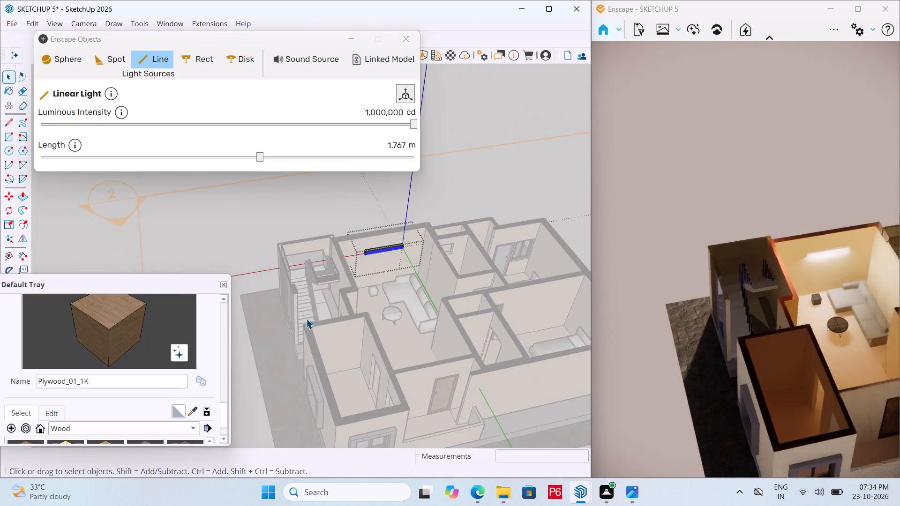
middle_drag(310, 319, 389, 335)
scroll(399, 290, up, 9)
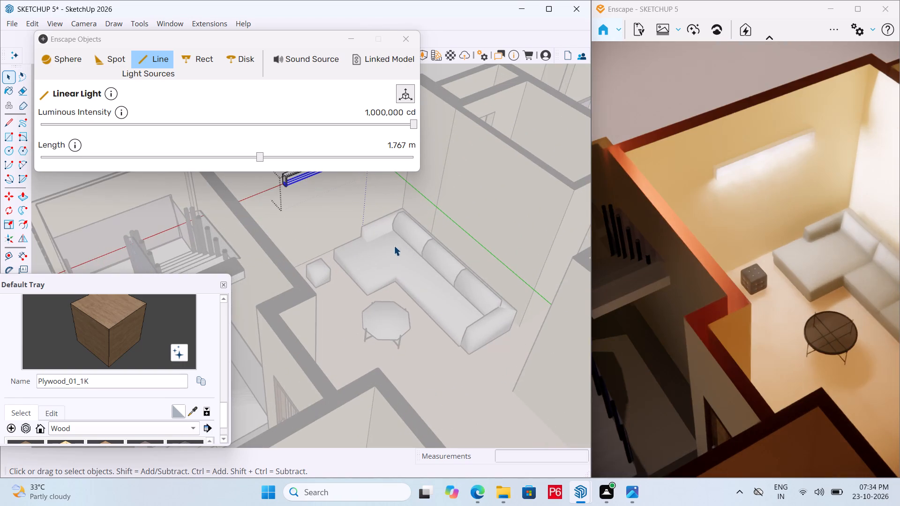
scroll(380, 302, down, 9)
scroll(350, 261, up, 4)
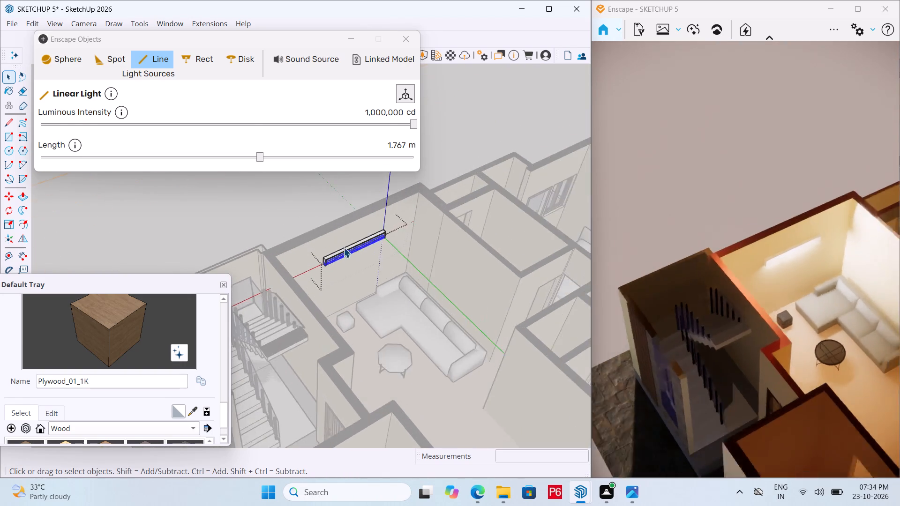
scroll(344, 247, up, 6)
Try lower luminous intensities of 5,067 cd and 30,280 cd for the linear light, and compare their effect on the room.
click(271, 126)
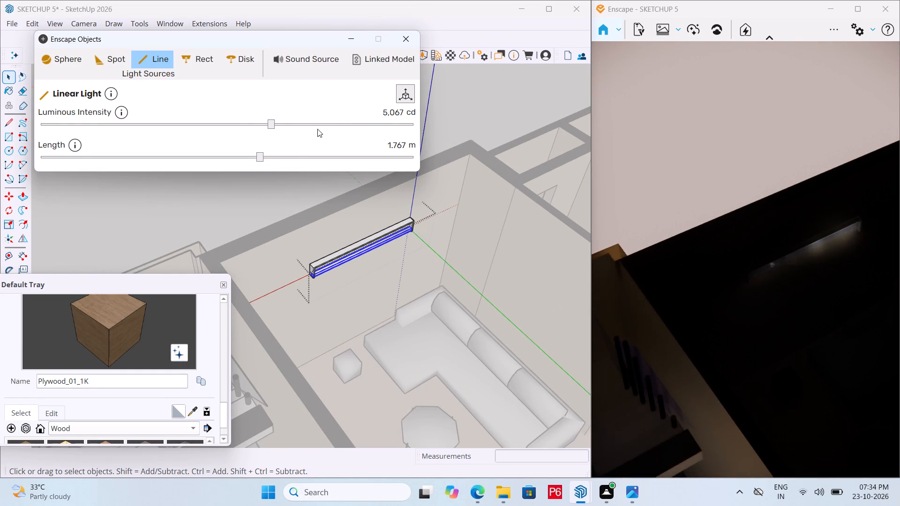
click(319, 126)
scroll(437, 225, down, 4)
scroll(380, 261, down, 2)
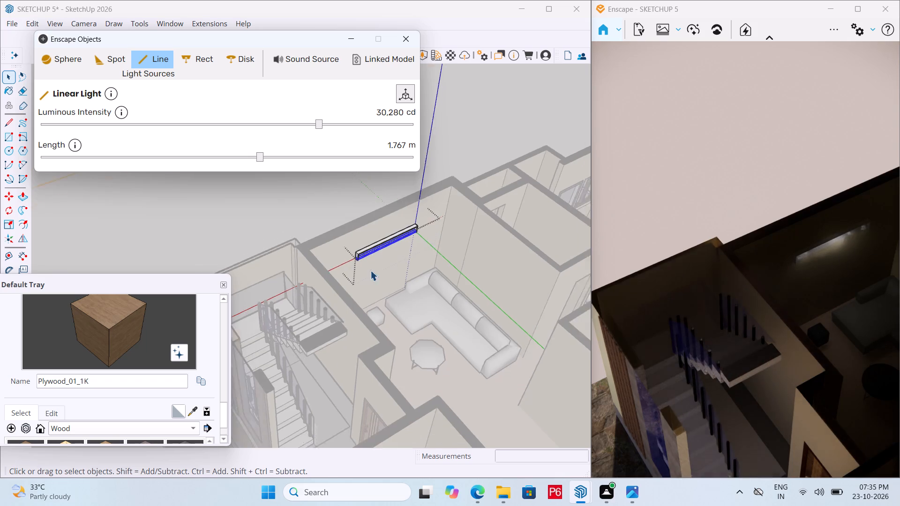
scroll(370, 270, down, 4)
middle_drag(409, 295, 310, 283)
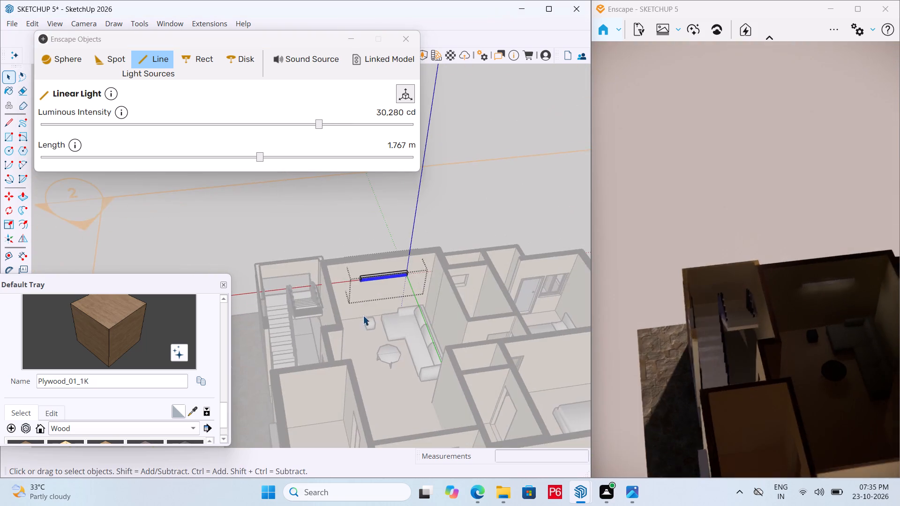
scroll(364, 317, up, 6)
Set the linear light's luminous intensity to 230,709 cd, check its effect in the living room, and exit the wall box group.
click(374, 126)
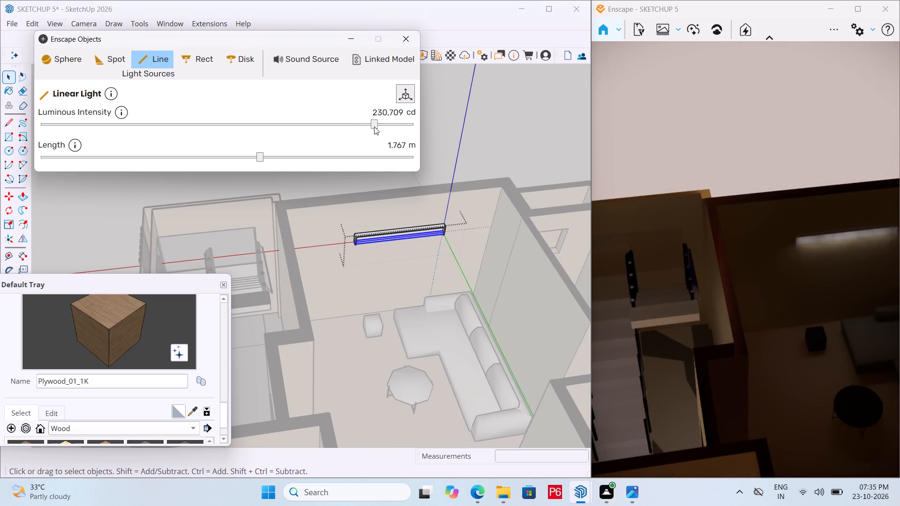
scroll(303, 298, down, 4)
middle_drag(335, 315, 343, 317)
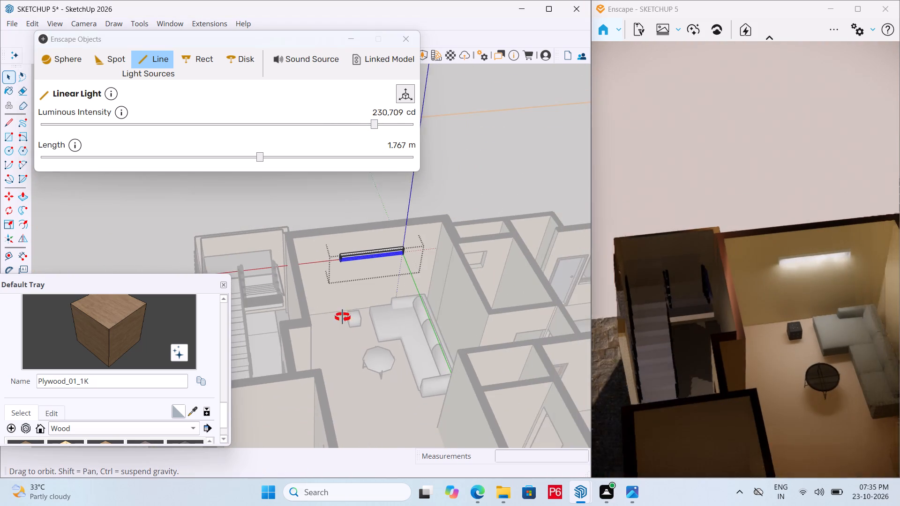
middle_drag(343, 317, 392, 323)
scroll(383, 274, down, 5)
middle_drag(400, 308, 348, 286)
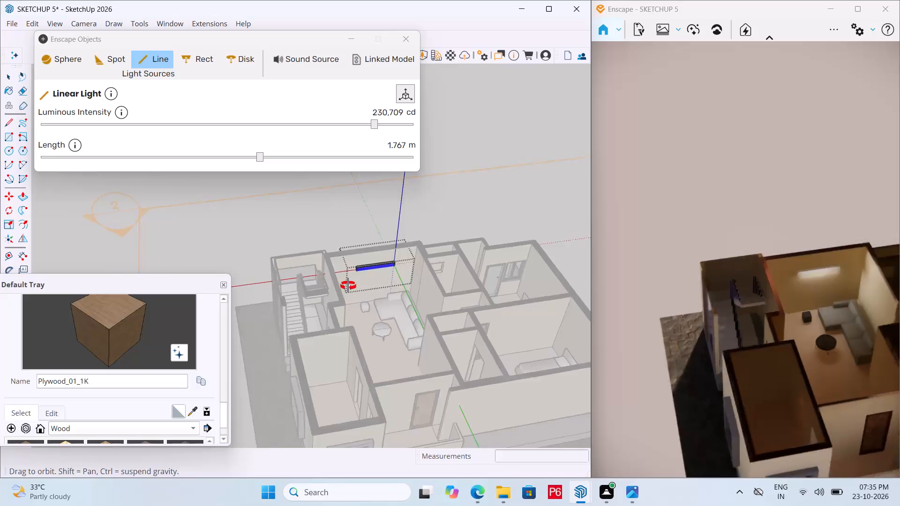
middle_drag(348, 286, 309, 263)
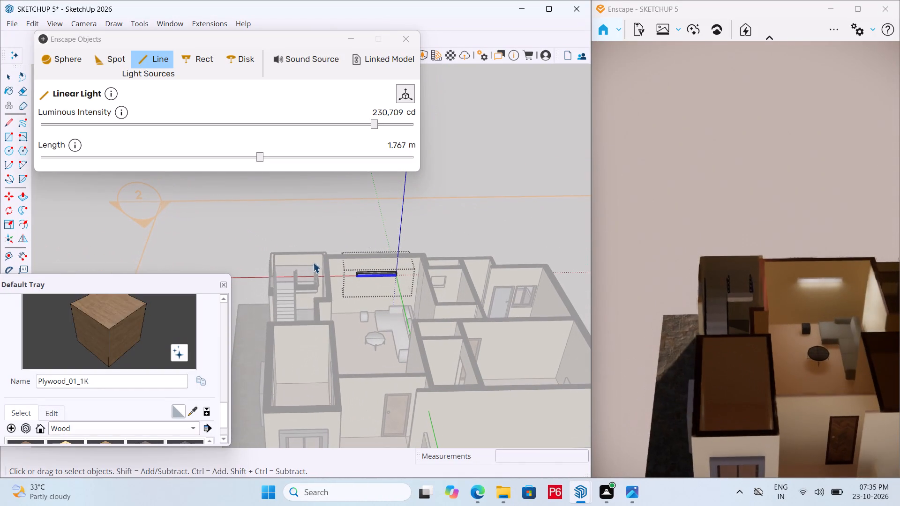
scroll(382, 261, up, 17)
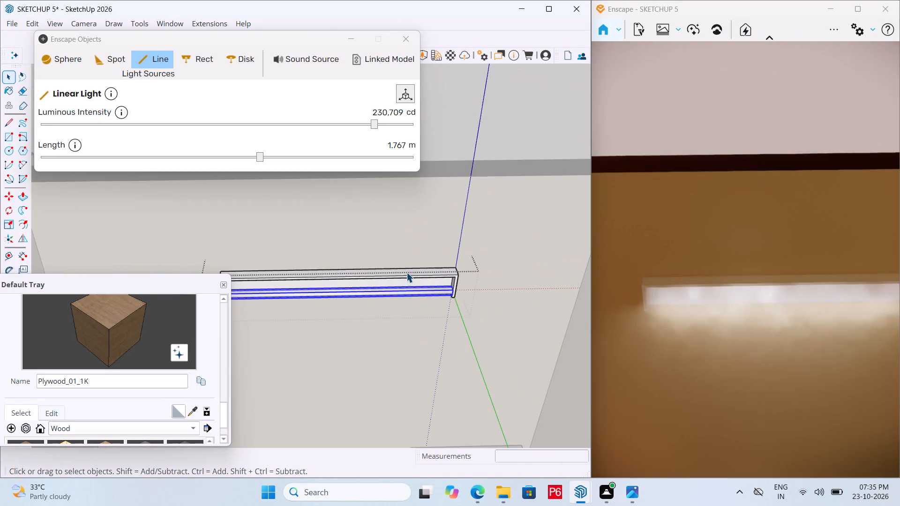
ctrl+click(410, 274)
double_click(455, 113)
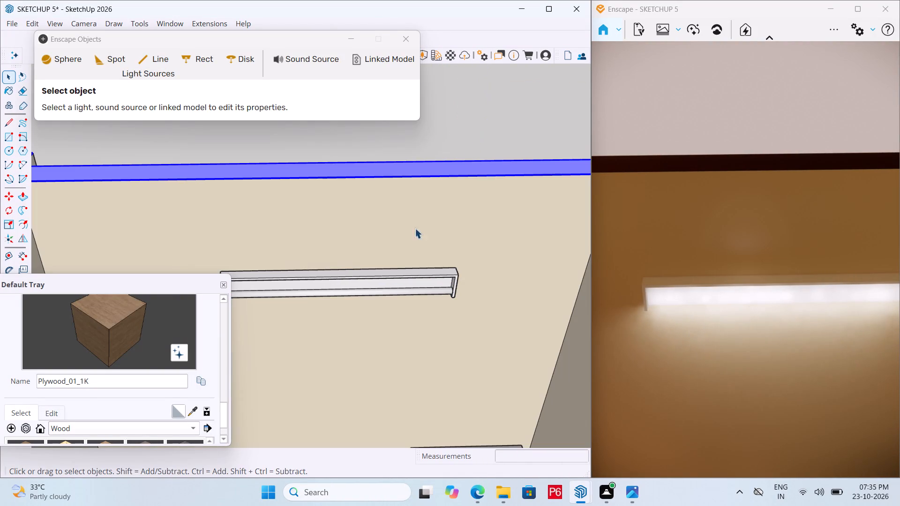
Select the wall box together with the section plane and move them upward, using the box's lower back corner as base point.
ctrl+click(434, 272)
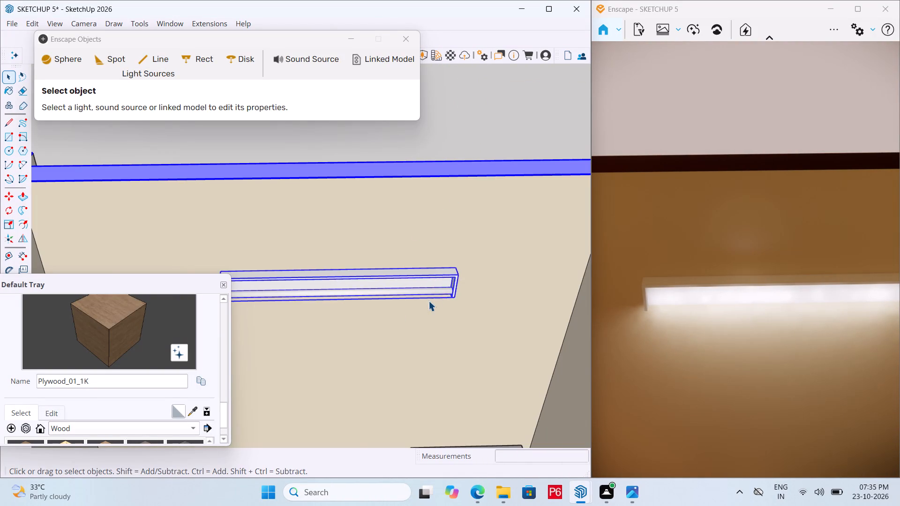
scroll(428, 302, up, 6)
middle_drag(472, 314, 332, 266)
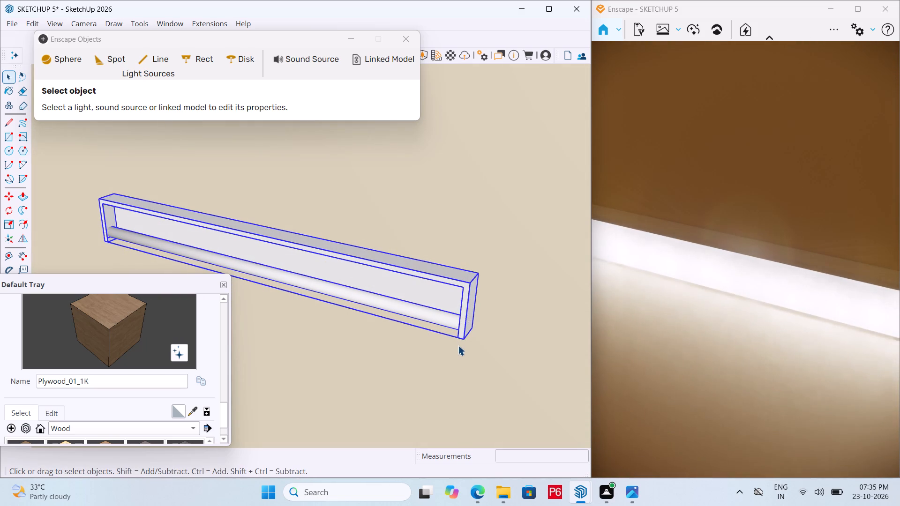
middle_drag(477, 351, 418, 345)
key(m)
click(449, 344)
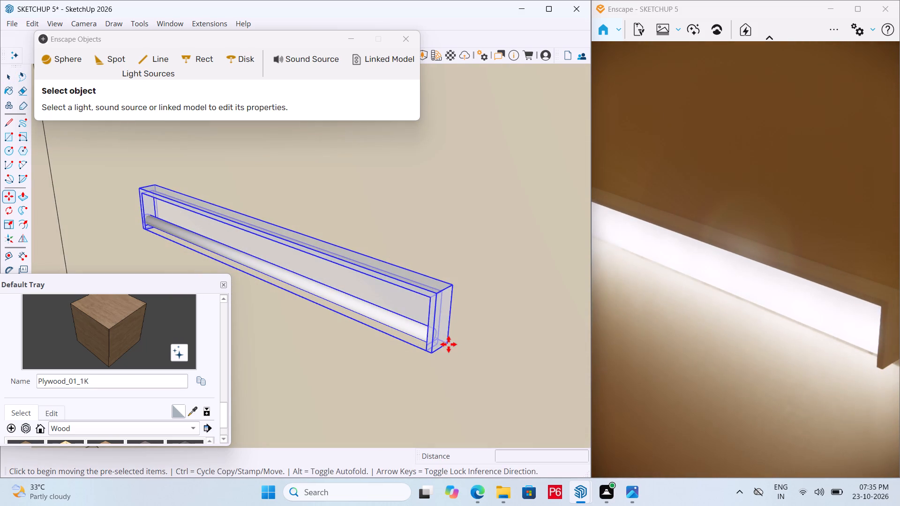
click(458, 233)
Shift the Enscape Objects window clear of the toolbars and view the house from the top.
scroll(461, 223, down, 6)
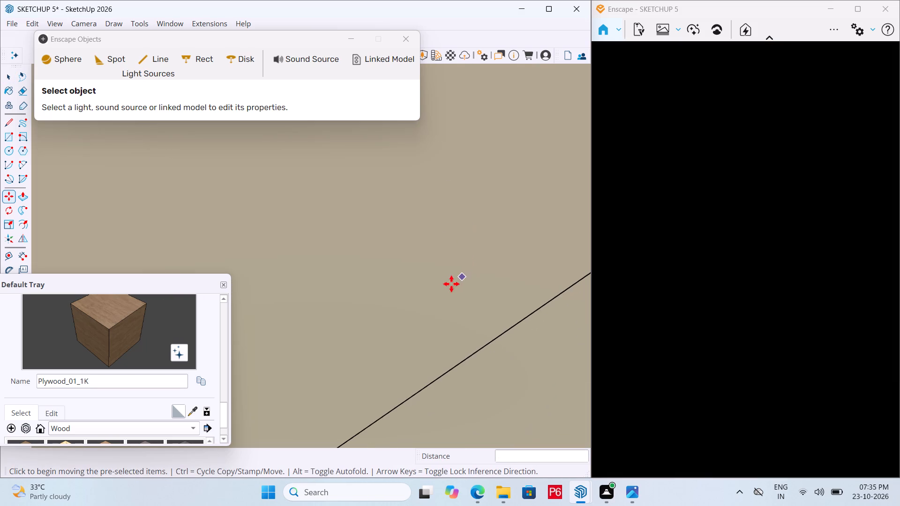
scroll(470, 360, down, 1)
drag(292, 36, 314, 70)
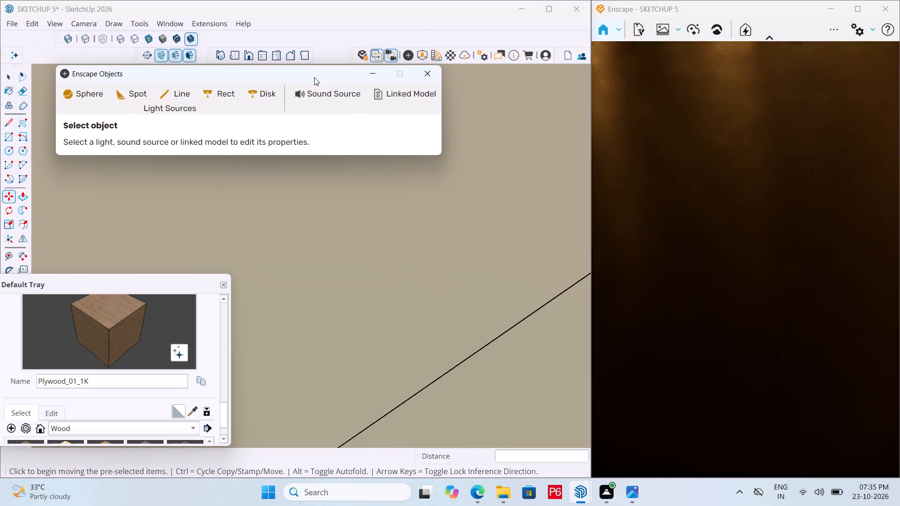
click(314, 77)
click(232, 57)
scroll(401, 237, down, 3)
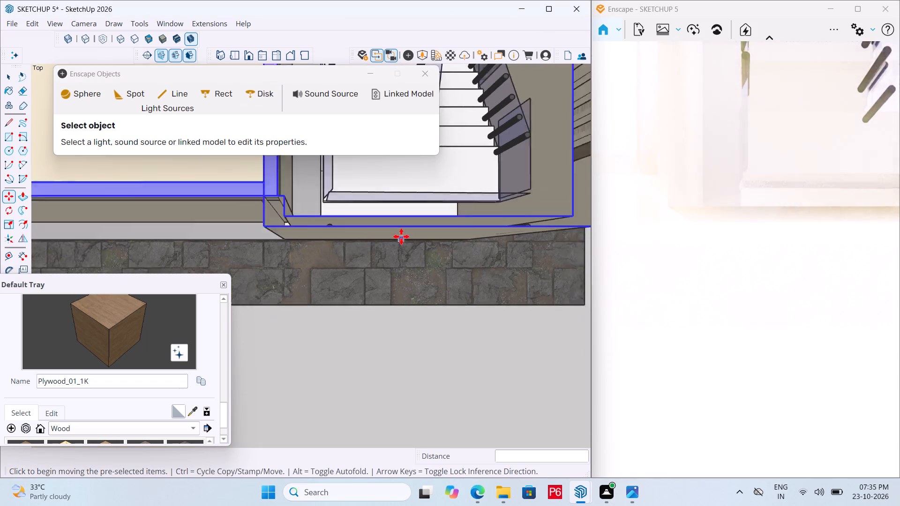
scroll(401, 237, down, 3)
scroll(419, 277, down, 12)
Save the model.
key(ctrl+s)
key(ctrl+s)
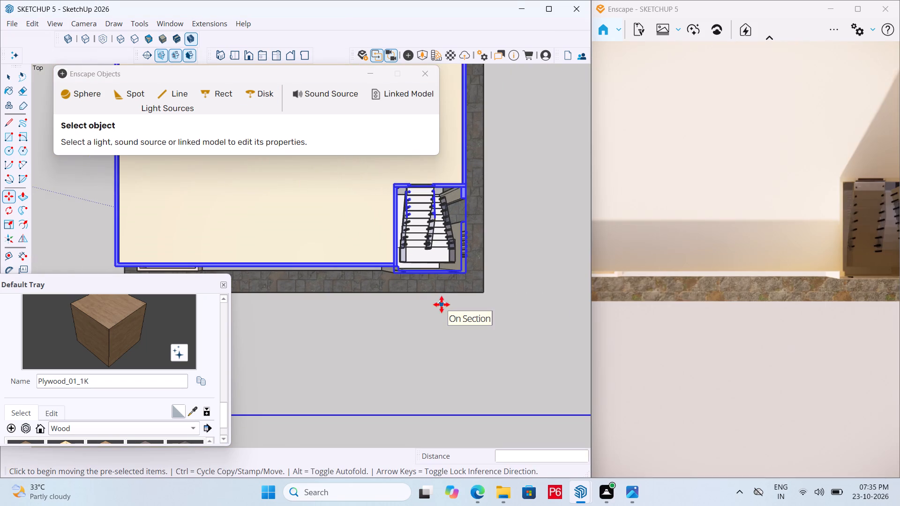
key(ctrl+s)
key(ctrl+s)
key(ctrl+s)
key(ctrl+s)
Move the horizontal section plane down below the roof slab so it cuts through the house walls.
scroll(442, 340, down, 3)
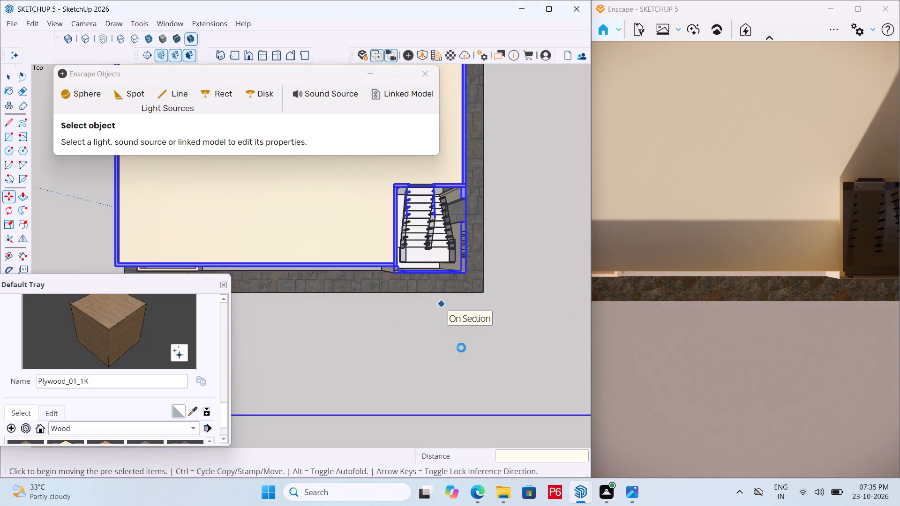
scroll(461, 348, down, 2)
scroll(418, 310, down, 6)
middle_drag(428, 311, 266, 154)
scroll(427, 310, up, 1)
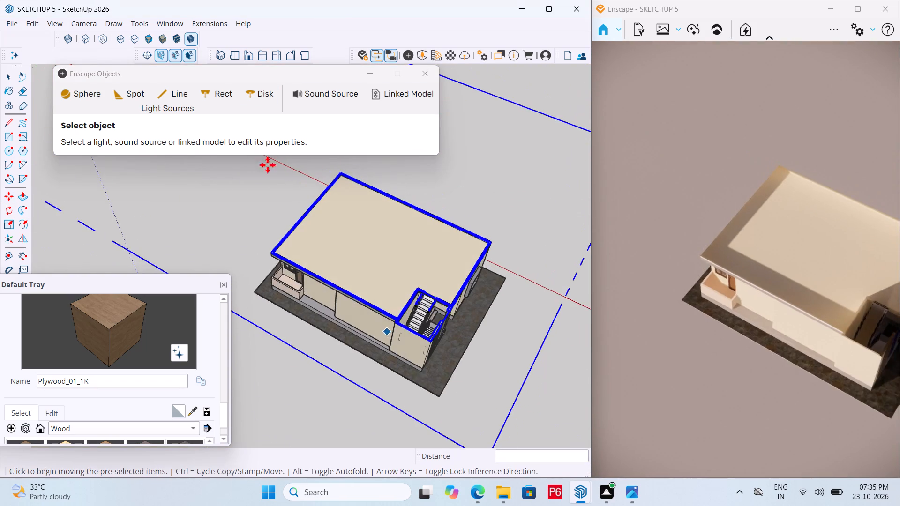
middle_drag(406, 384, 483, 288)
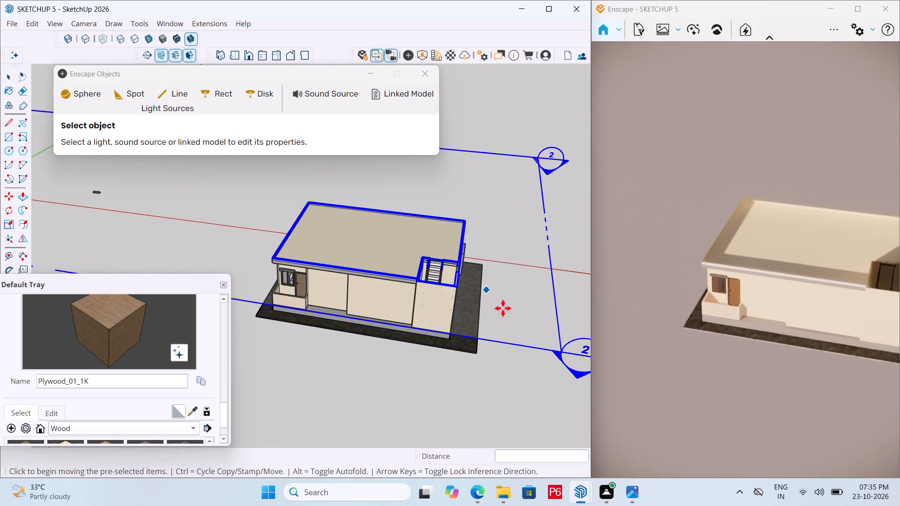
click(560, 356)
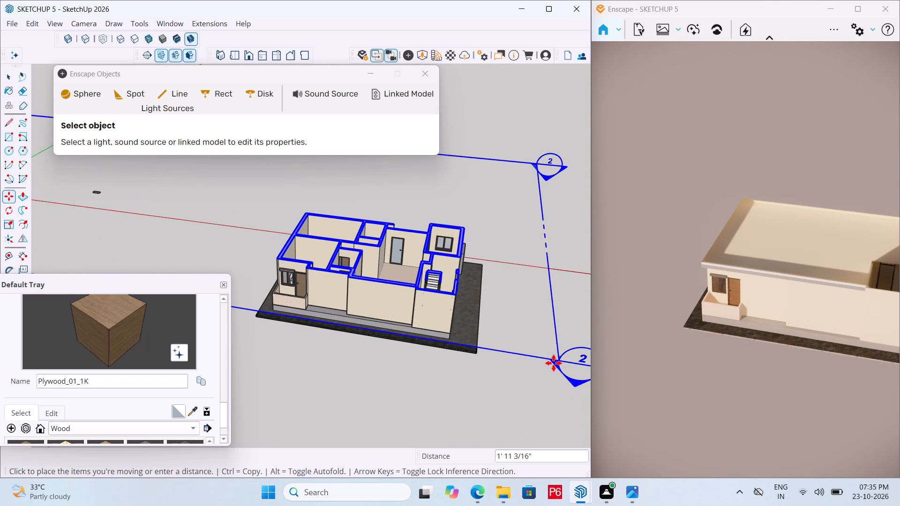
click(554, 366)
Examine the cut-open house from several sides, focusing on the living room and its lit wall fixture.
middle_drag(300, 303, 685, 295)
middle_drag(282, 274, 644, 315)
middle_drag(244, 265, 569, 281)
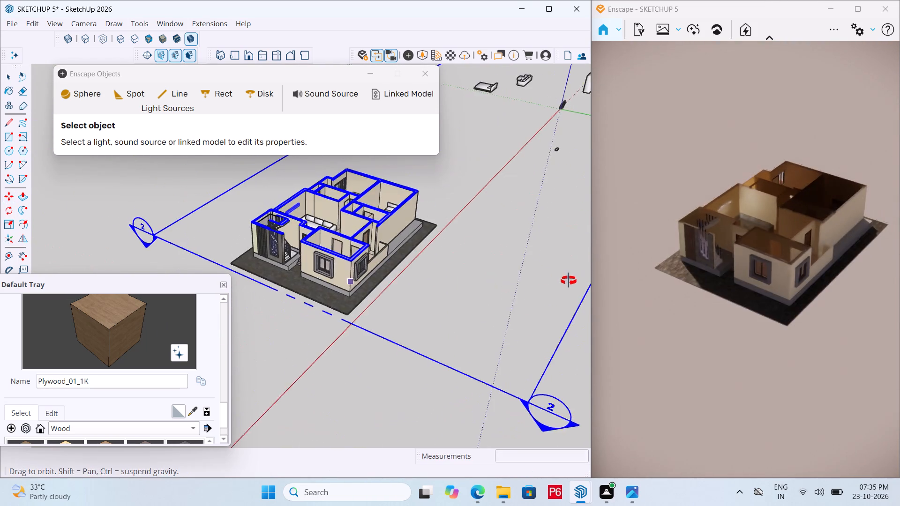
middle_drag(569, 281, 564, 279)
scroll(251, 201, up, 4)
middle_drag(313, 222, 247, 223)
key(space)
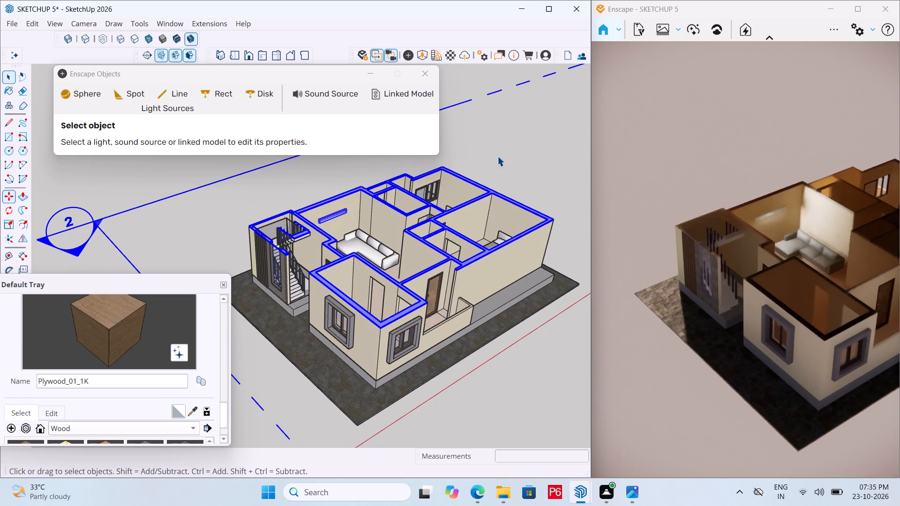
click(504, 153)
scroll(382, 231, up, 5)
middle_drag(339, 210, 129, 193)
scroll(170, 197, up, 1)
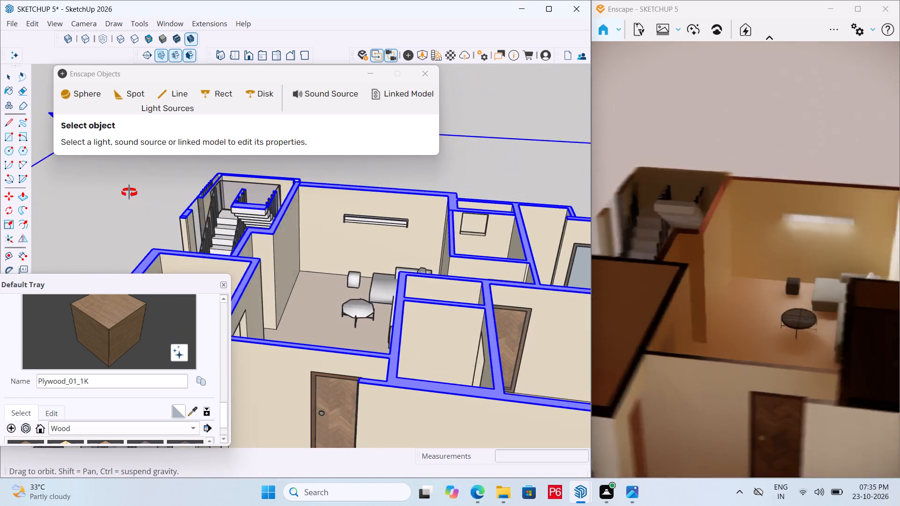
middle_drag(129, 193, 299, 212)
Save the model.
key(ctrl+s)
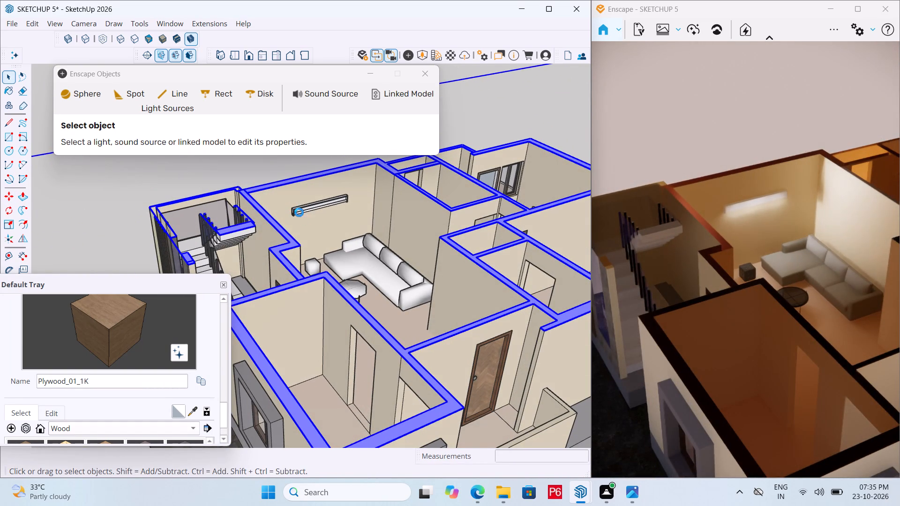
key(ctrl+s)
key(ctrl+s)
key(ctrl+s)
key(ctrl+s)
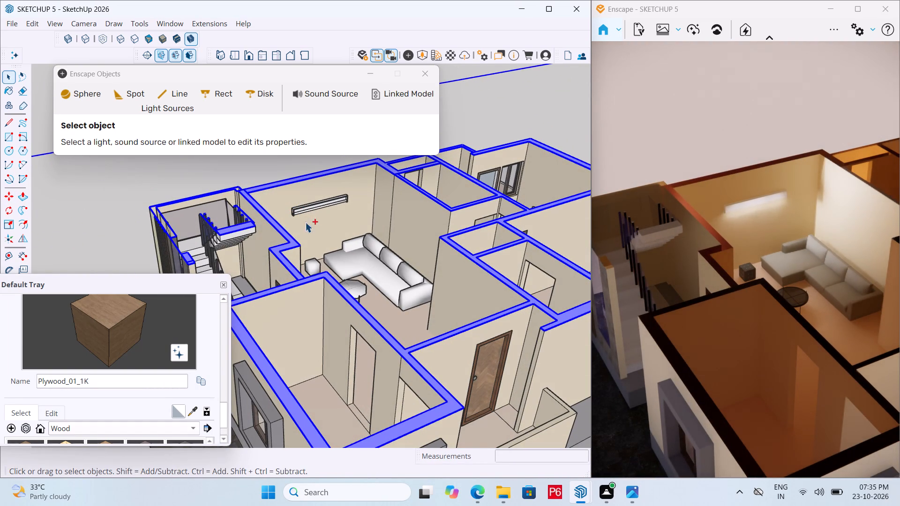
Raise the section plane about 1' 2", using its front corner as the base point.
scroll(262, 273, down, 3)
middle_drag(299, 240, 330, 260)
scroll(299, 240, down, 1)
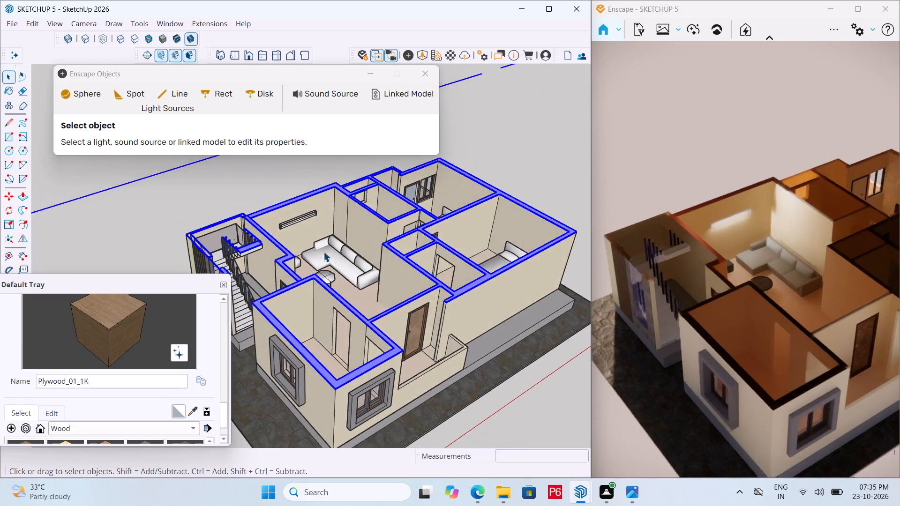
scroll(291, 259, down, 12)
key(m)
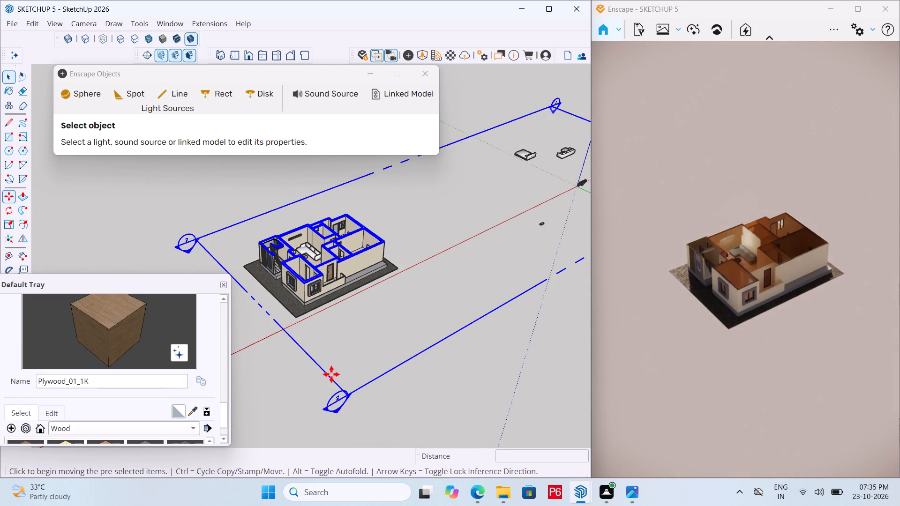
click(352, 395)
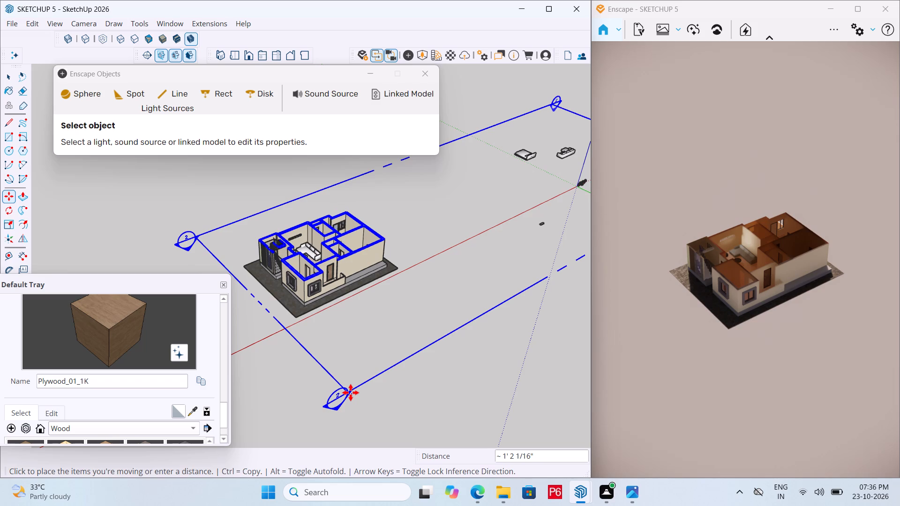
click(351, 393)
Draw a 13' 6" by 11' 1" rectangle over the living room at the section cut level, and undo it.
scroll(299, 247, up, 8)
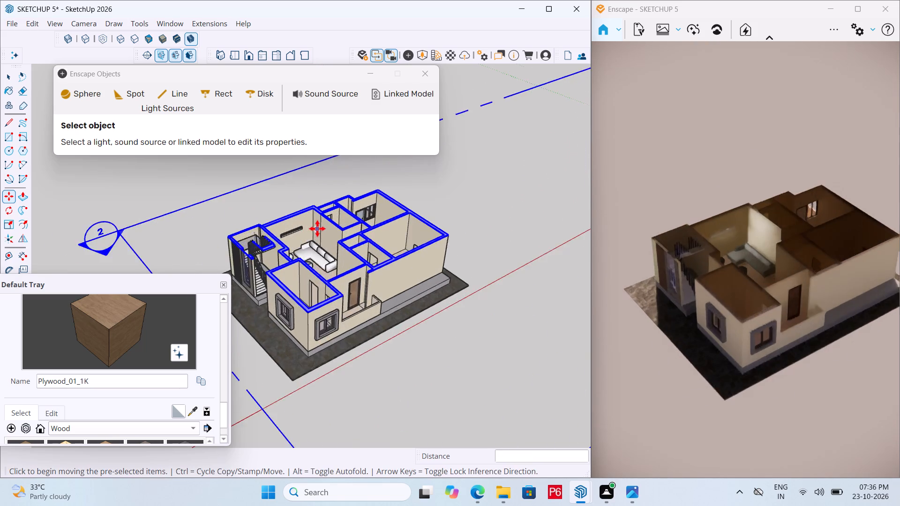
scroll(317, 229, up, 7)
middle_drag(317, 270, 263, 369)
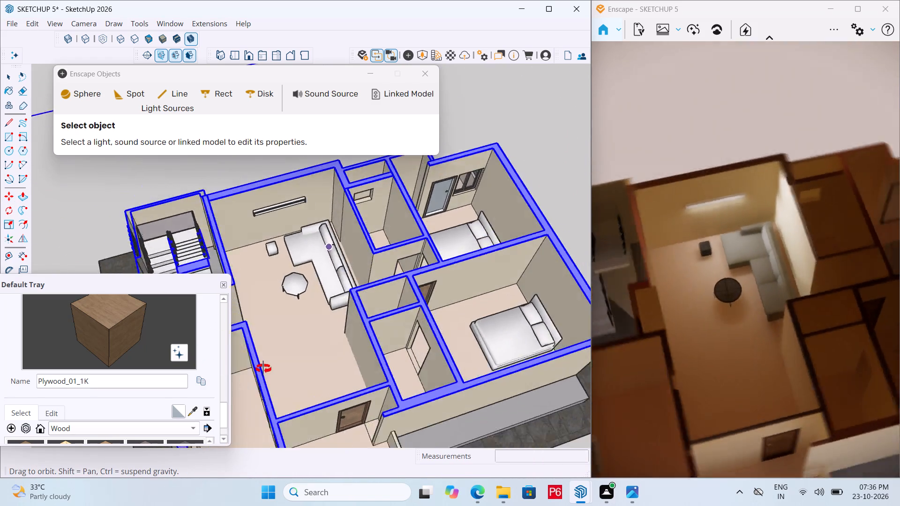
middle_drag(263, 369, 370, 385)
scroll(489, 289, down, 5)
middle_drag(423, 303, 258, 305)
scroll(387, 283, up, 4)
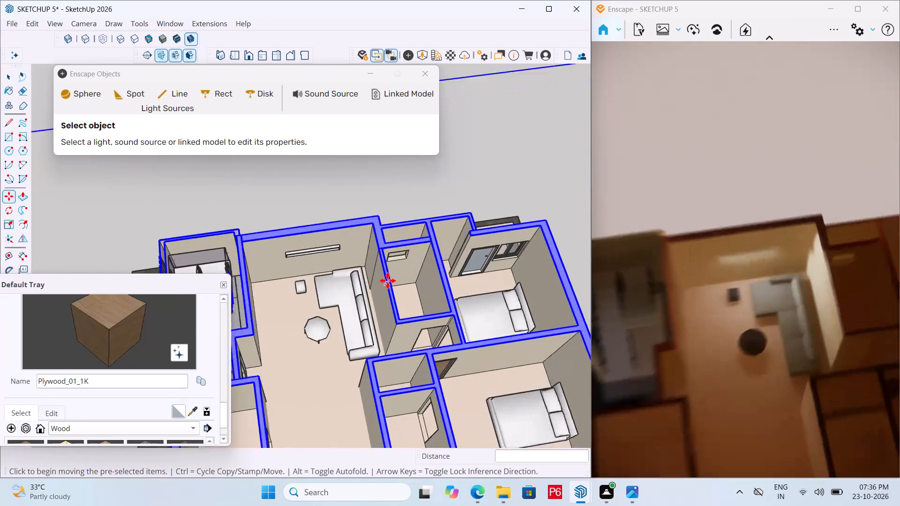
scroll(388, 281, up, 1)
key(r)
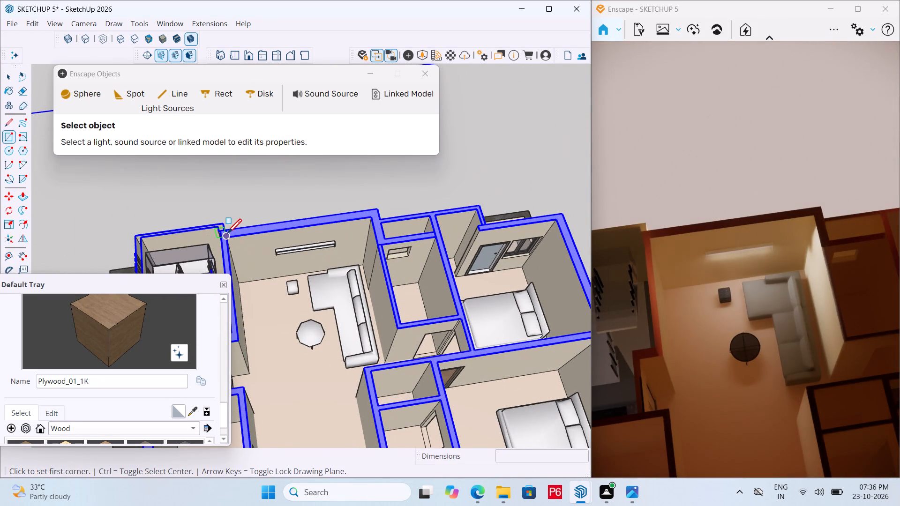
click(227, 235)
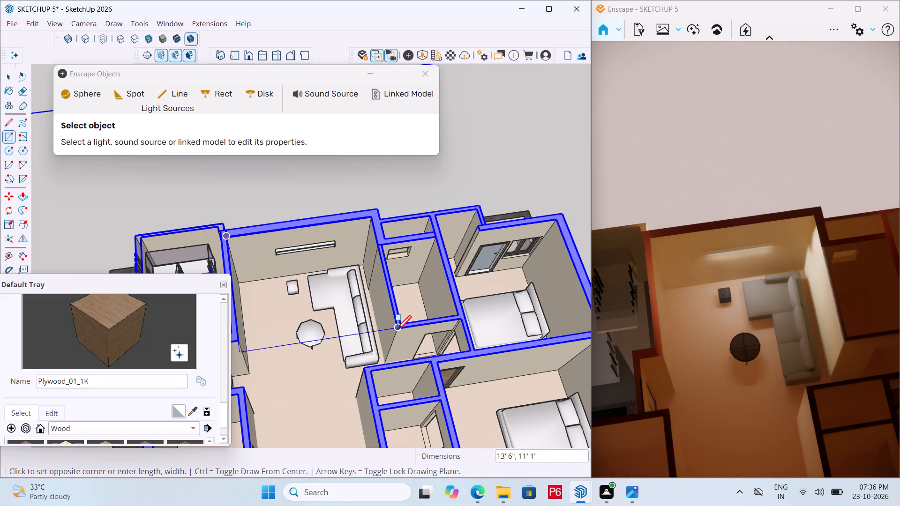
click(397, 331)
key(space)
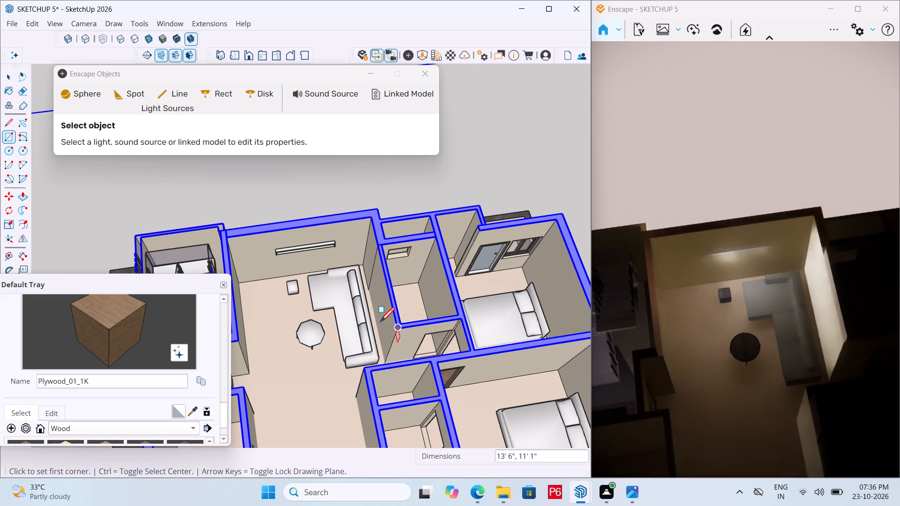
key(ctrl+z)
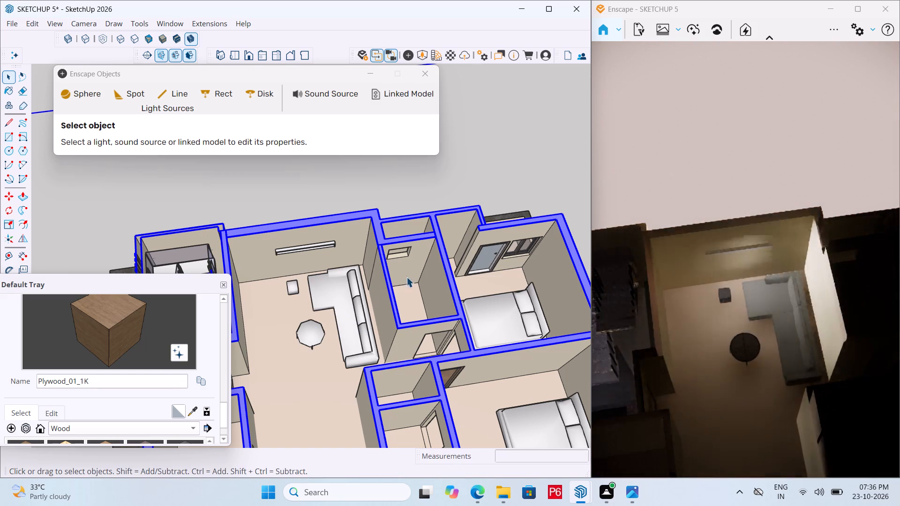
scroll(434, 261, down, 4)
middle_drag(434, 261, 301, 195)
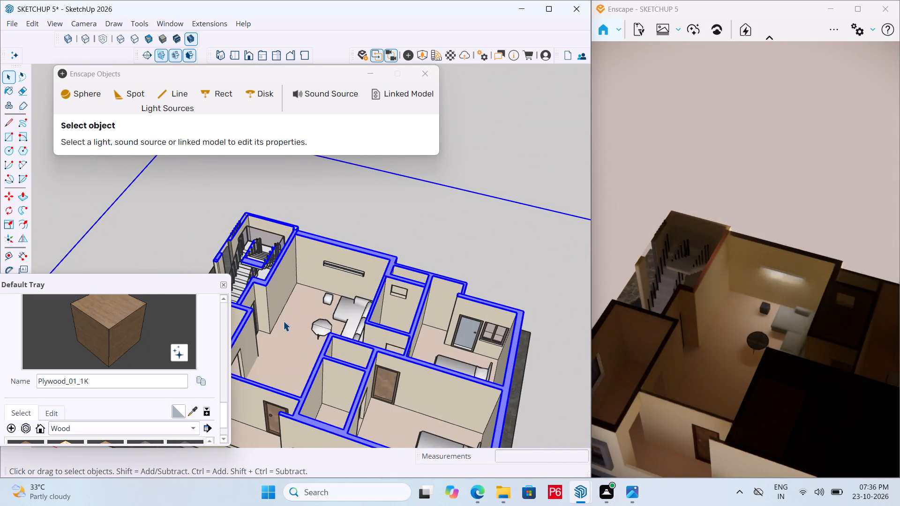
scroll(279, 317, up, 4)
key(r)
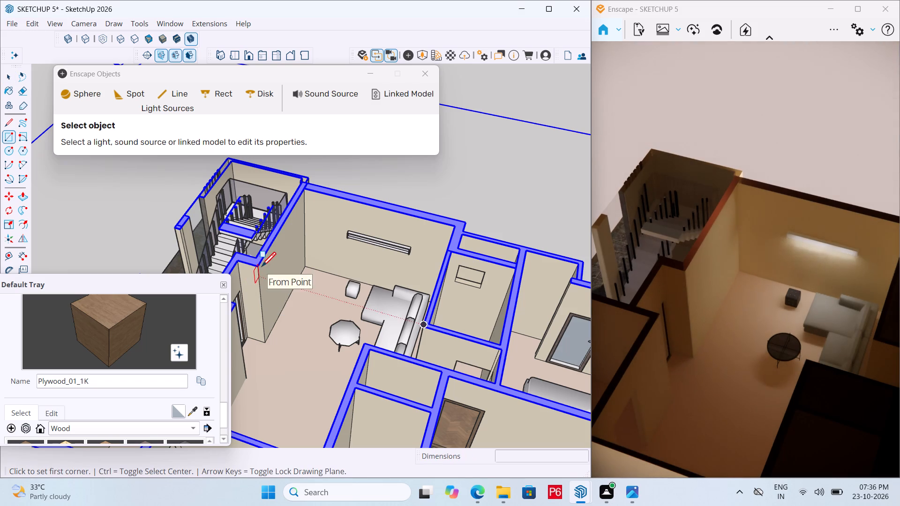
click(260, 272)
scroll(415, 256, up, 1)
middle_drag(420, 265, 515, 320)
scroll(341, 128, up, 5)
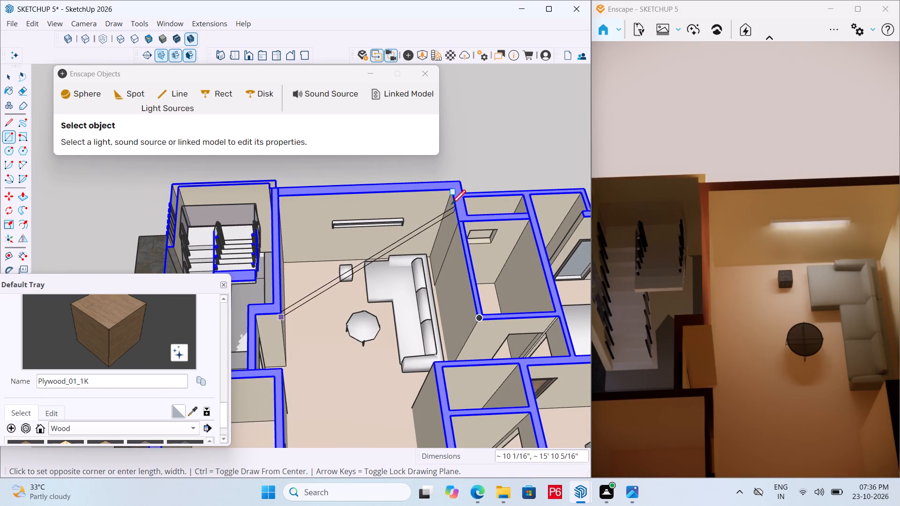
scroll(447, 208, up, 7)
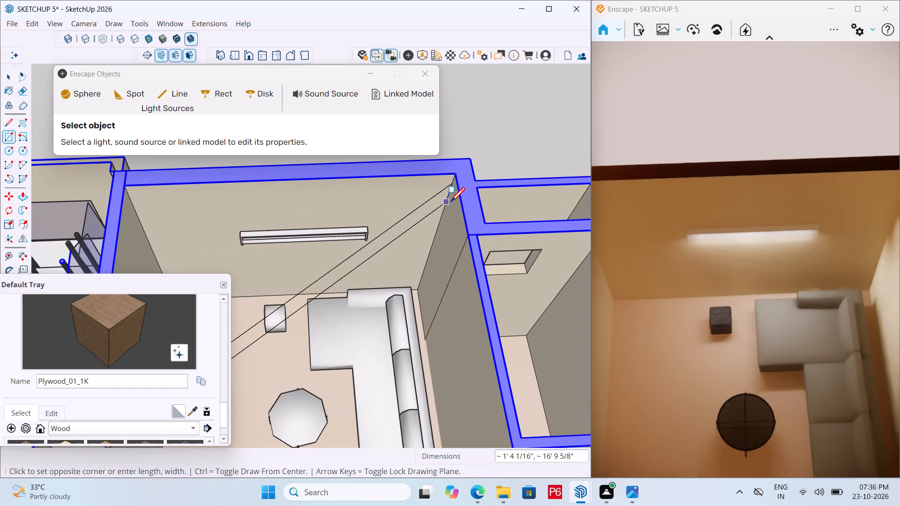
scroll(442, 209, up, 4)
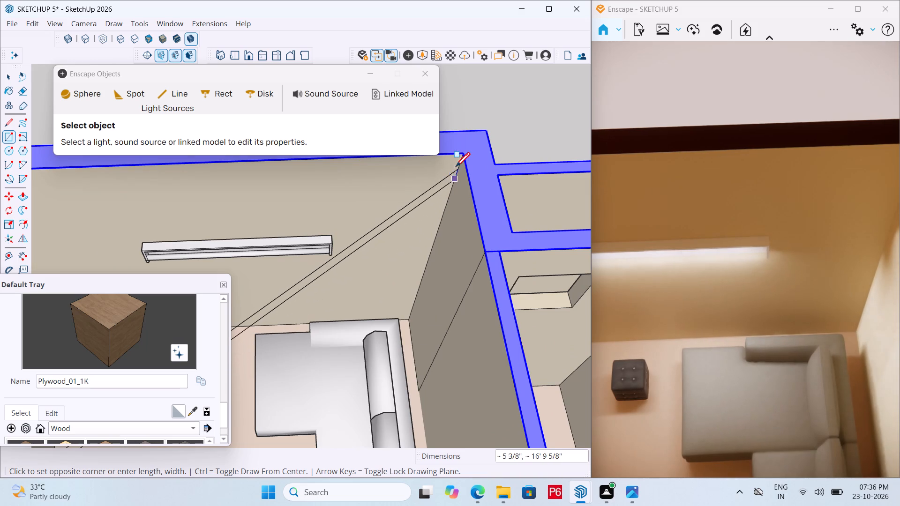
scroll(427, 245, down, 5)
Save the model and leave the Rectangle tool.
key(ctrl+s)
key(ctrl+s)
key(ctrl+s)
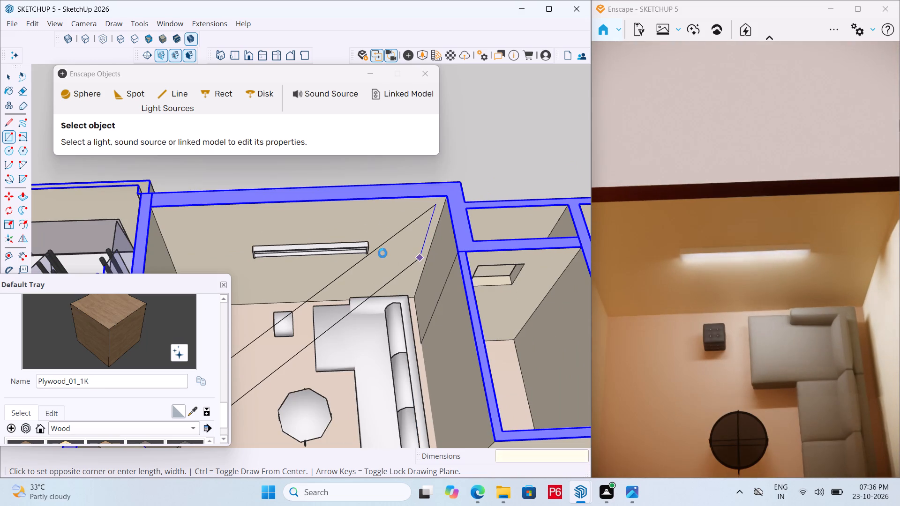
scroll(369, 256, down, 6)
scroll(419, 268, down, 4)
key(space)
key(space)
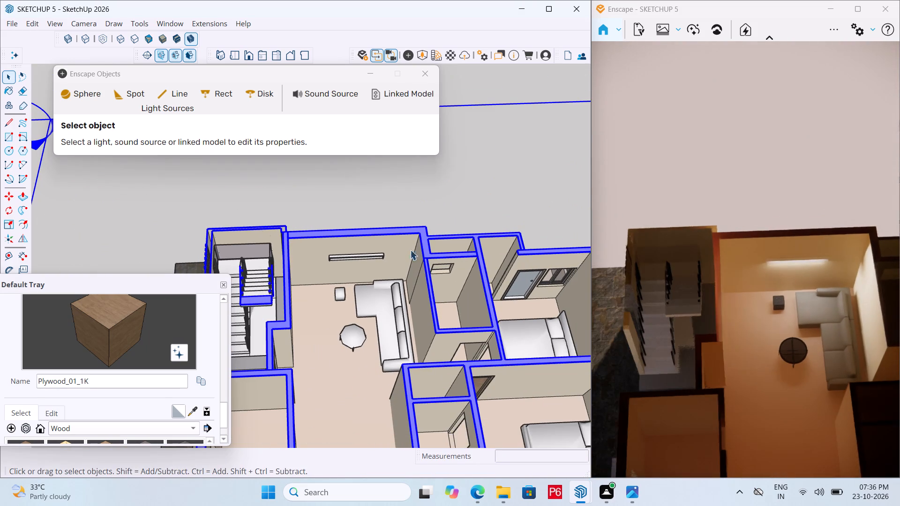
Draw a horizontal 13' 6" by 11' 1" rectangle over the living room, starting on the wall corner edge below the section cut.
middle_drag(386, 269, 250, 247)
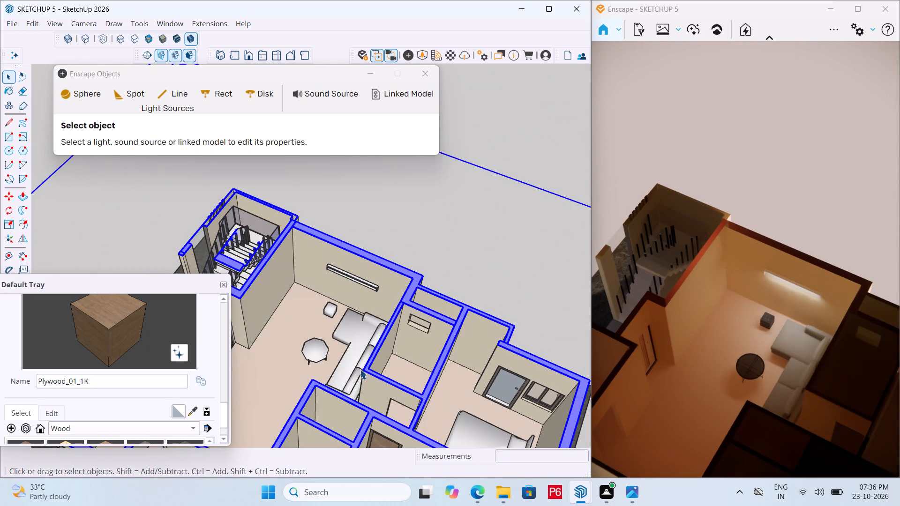
key(r)
scroll(275, 299, up, 5)
scroll(303, 234, up, 4)
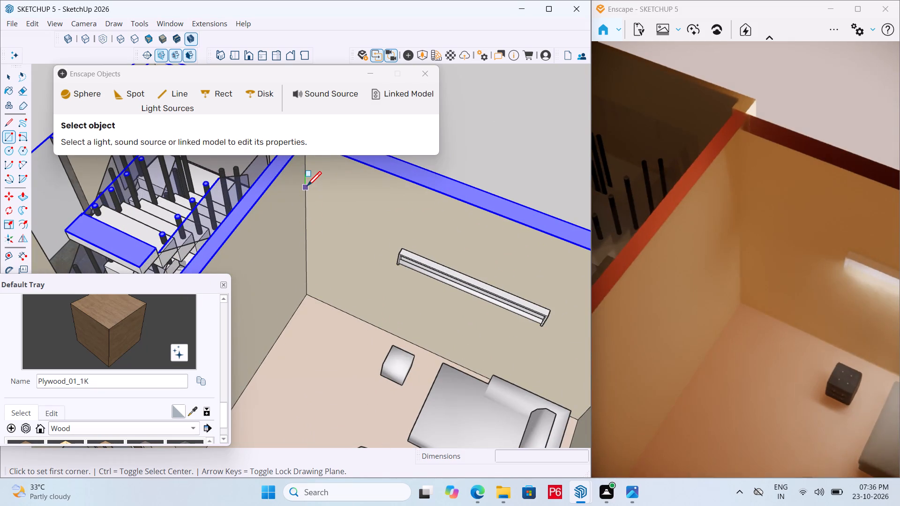
click(307, 187)
scroll(390, 393, down, 13)
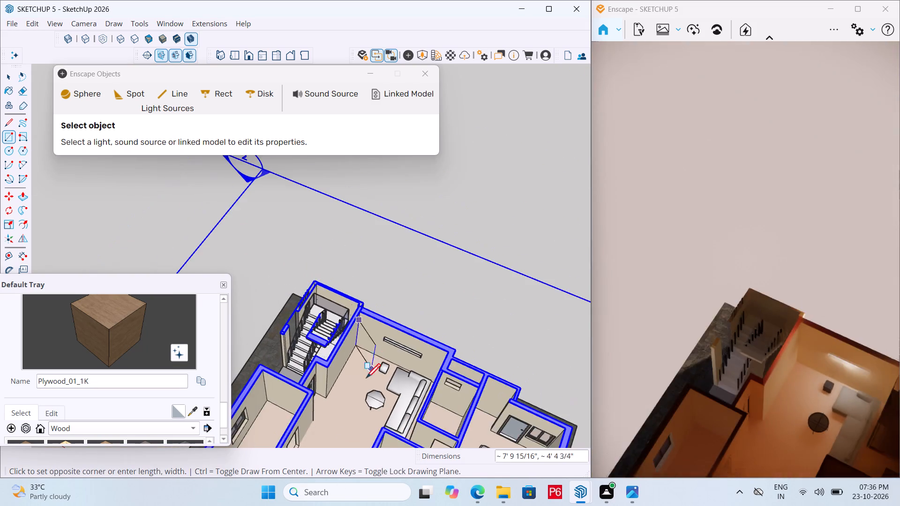
middle_drag(362, 392, 568, 412)
scroll(428, 312, up, 6)
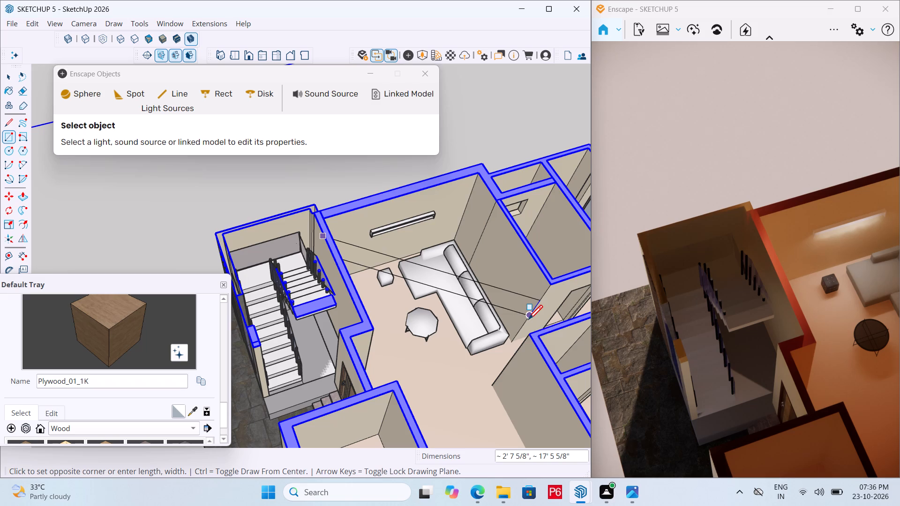
key(Down)
key(Up)
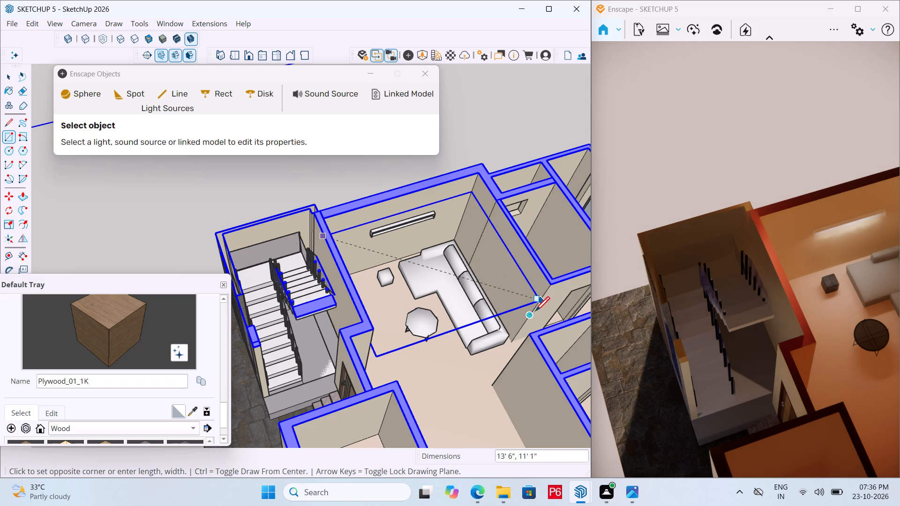
click(539, 304)
middle_drag(453, 311, 321, 279)
scroll(453, 311, down, 1)
key(space)
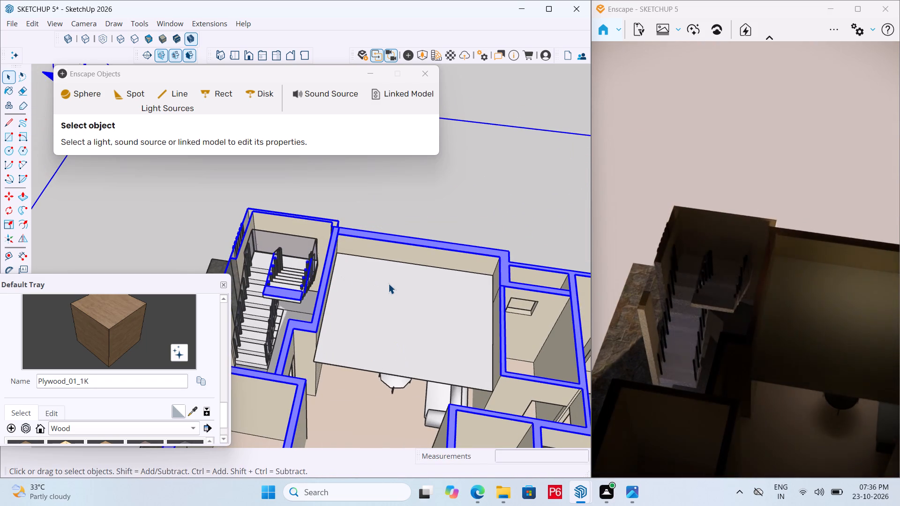
Make a group of the new living room rectangle's face and its edges.
double_click(388, 283)
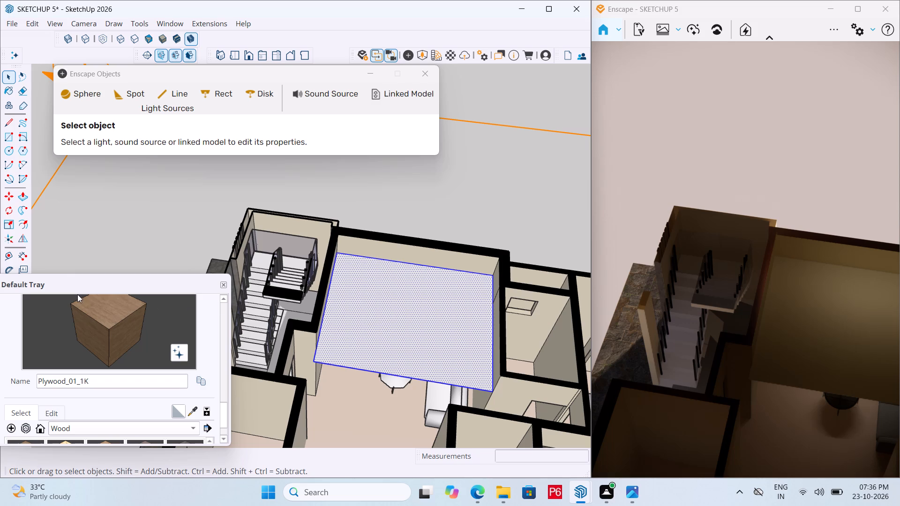
right_click(336, 307)
click(393, 210)
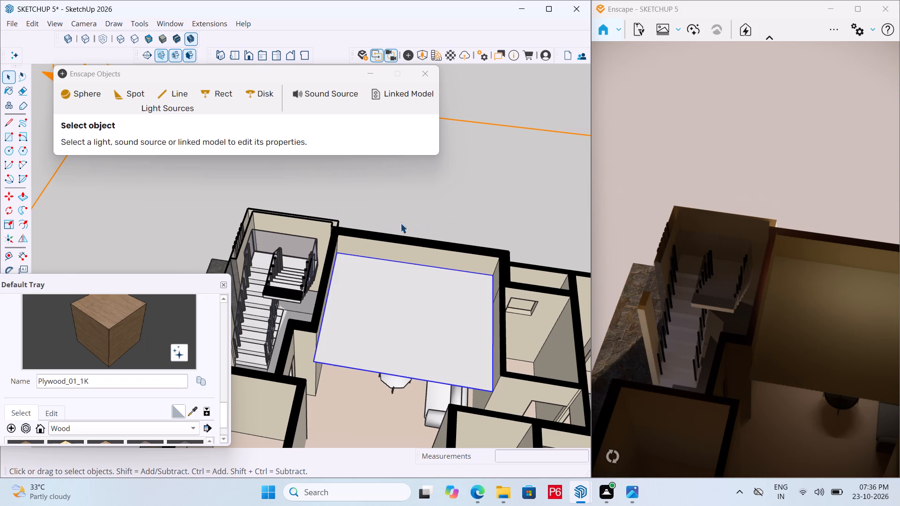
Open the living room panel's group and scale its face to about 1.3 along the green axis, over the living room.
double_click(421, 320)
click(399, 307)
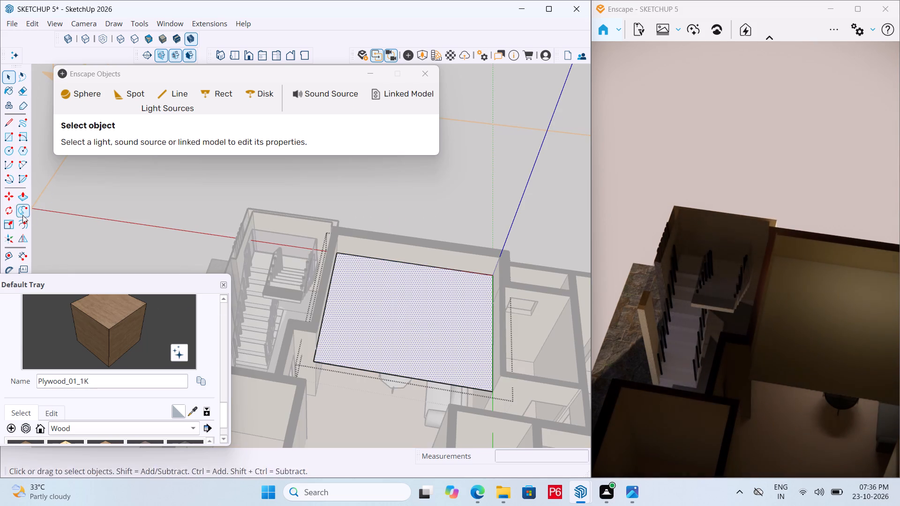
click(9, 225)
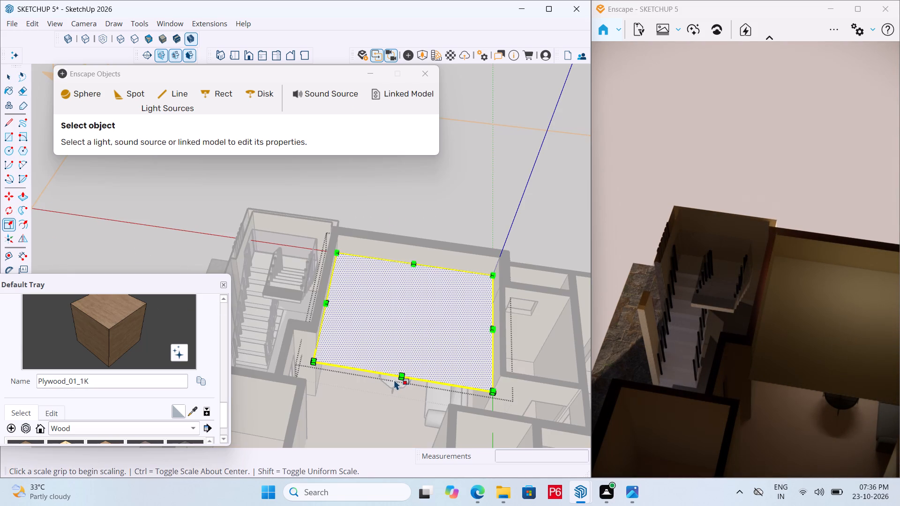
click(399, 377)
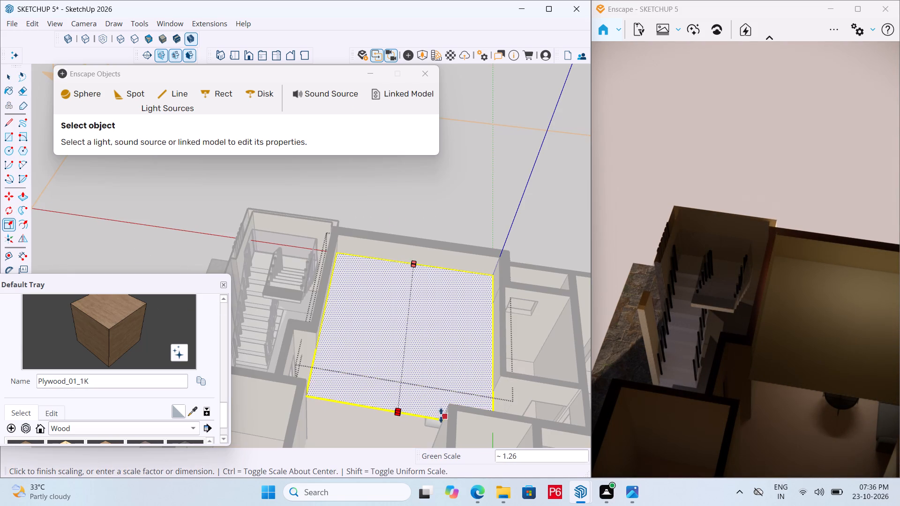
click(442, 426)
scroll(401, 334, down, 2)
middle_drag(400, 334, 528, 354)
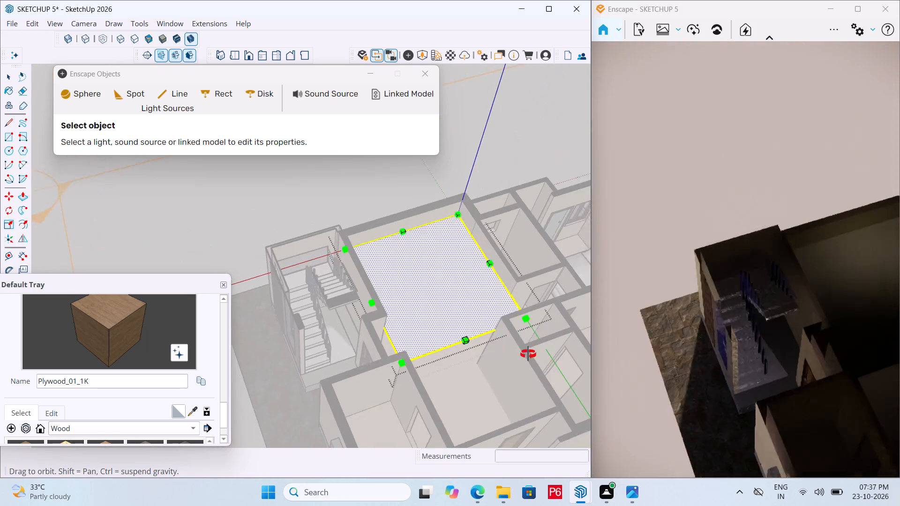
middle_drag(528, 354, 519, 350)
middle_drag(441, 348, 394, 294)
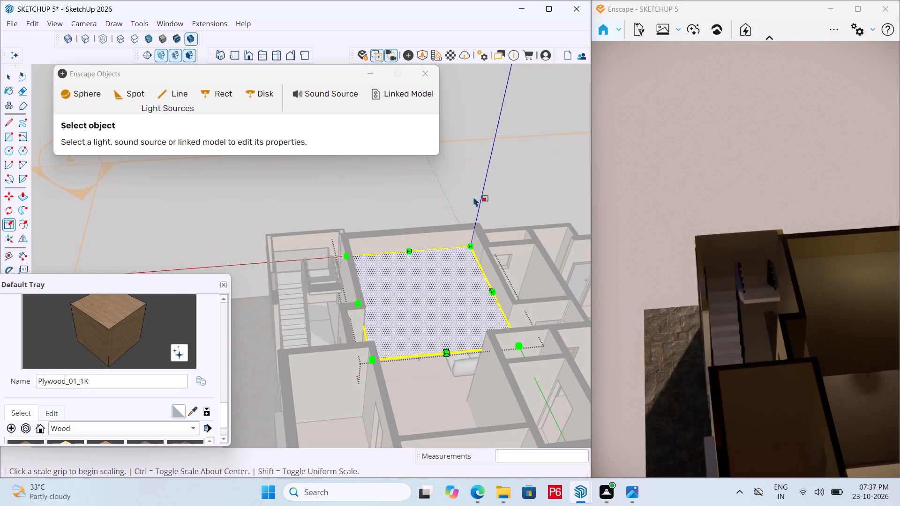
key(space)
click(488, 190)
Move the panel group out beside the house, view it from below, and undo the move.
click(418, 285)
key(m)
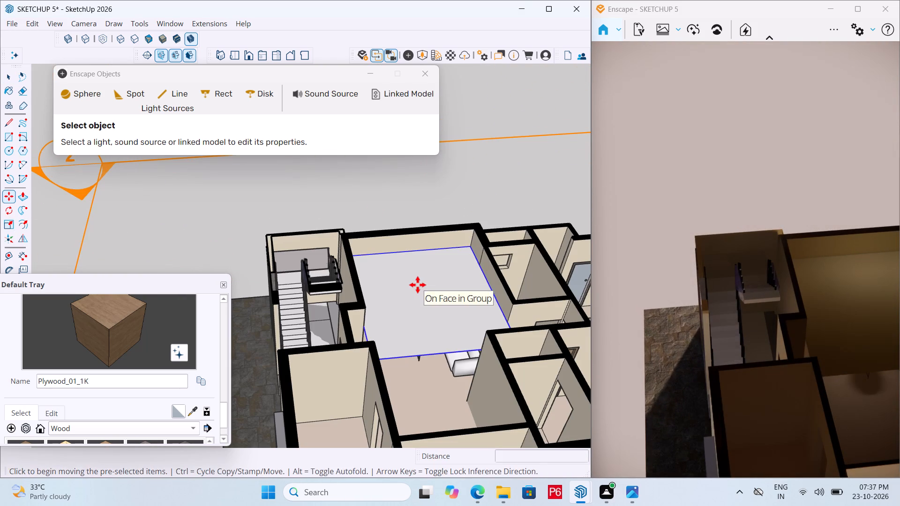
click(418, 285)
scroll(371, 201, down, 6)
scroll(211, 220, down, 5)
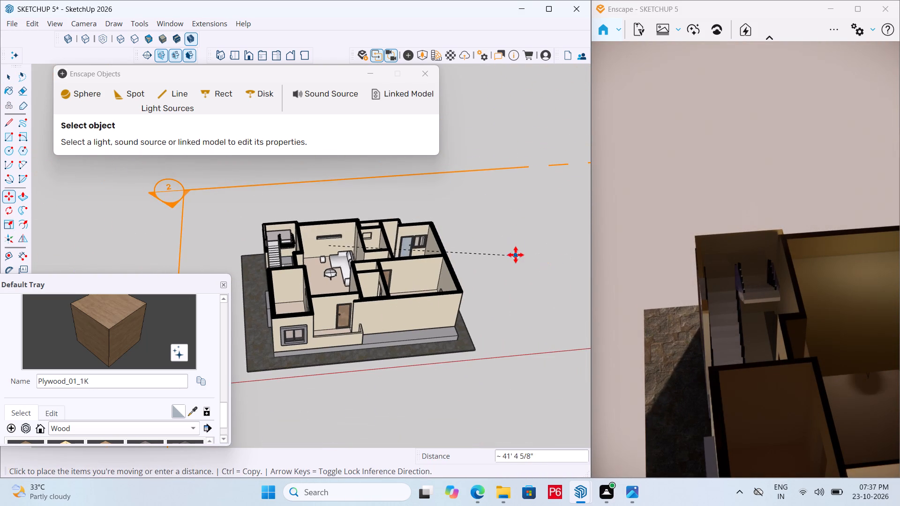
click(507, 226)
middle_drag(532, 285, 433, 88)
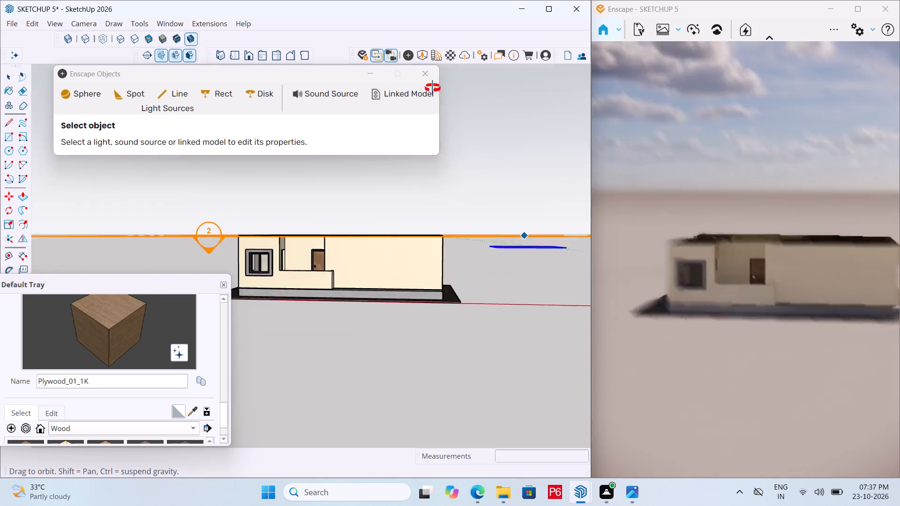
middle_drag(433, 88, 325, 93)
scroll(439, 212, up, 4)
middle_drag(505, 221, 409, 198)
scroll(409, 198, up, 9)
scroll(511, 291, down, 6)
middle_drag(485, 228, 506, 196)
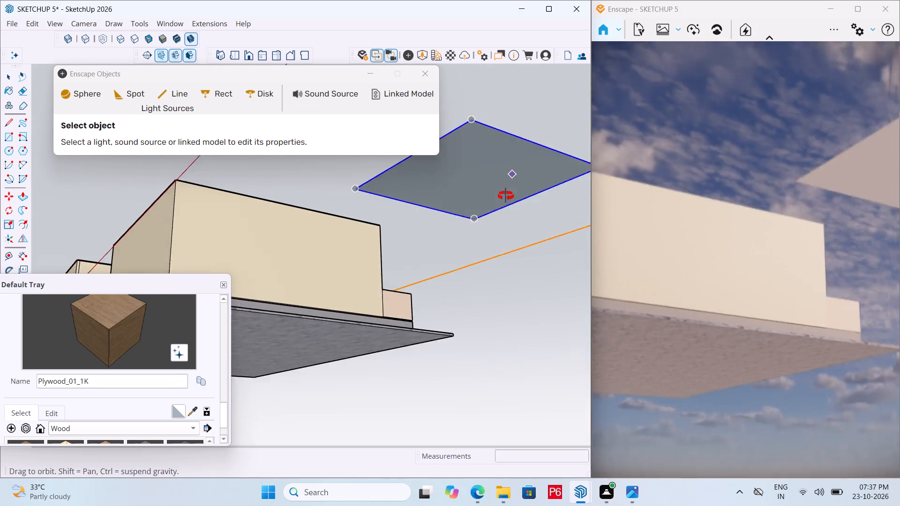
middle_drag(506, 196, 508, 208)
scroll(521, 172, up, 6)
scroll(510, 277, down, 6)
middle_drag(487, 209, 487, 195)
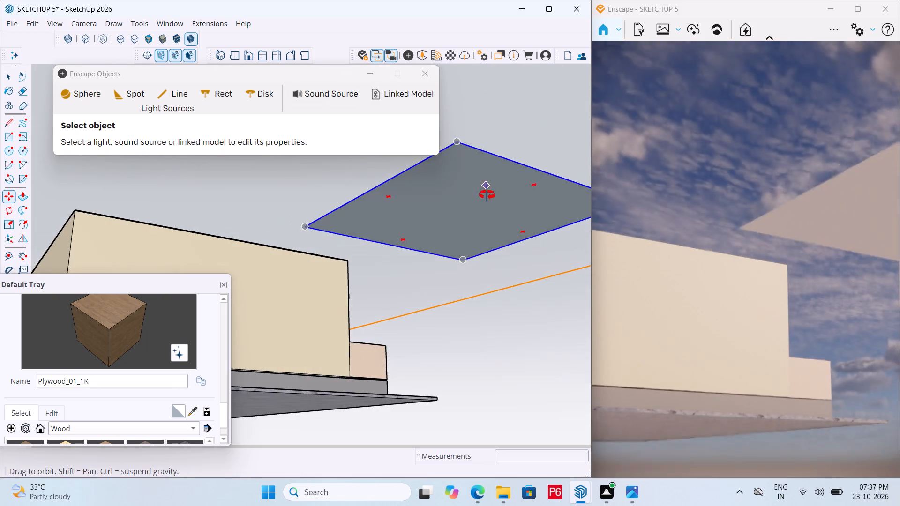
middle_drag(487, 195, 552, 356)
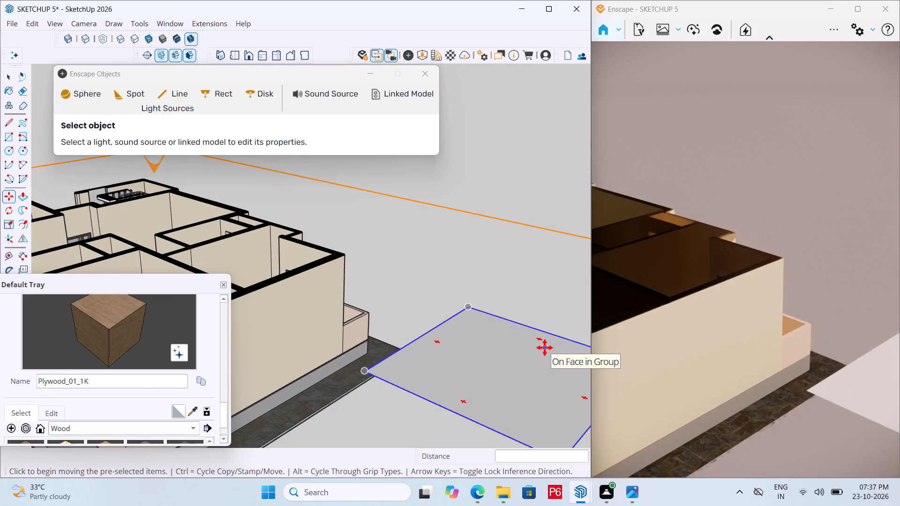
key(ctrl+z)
Delete the panel group over the living room.
scroll(496, 369, down, 6)
middle_drag(331, 308, 582, 385)
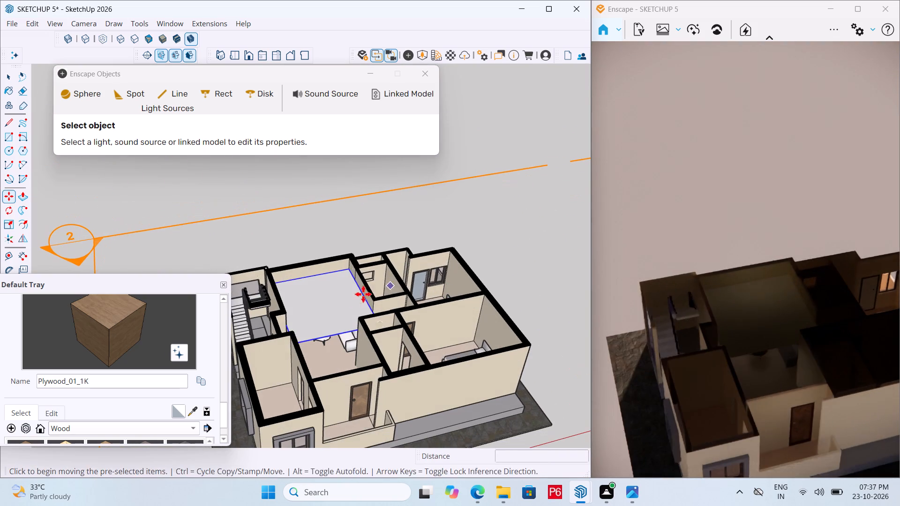
key(space)
click(340, 304)
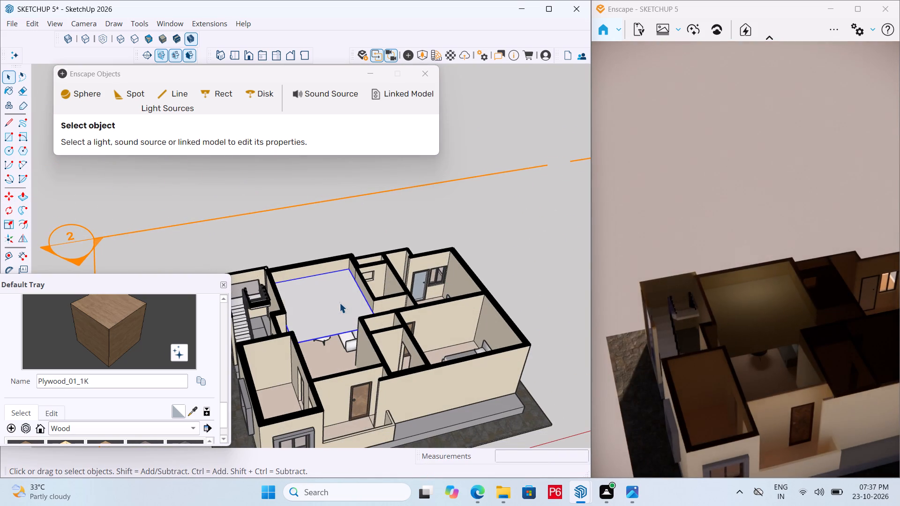
key(Delete)
Save the model.
scroll(450, 287, down, 6)
middle_drag(283, 313, 339, 311)
key(ctrl+s)
key(ctrl+s)
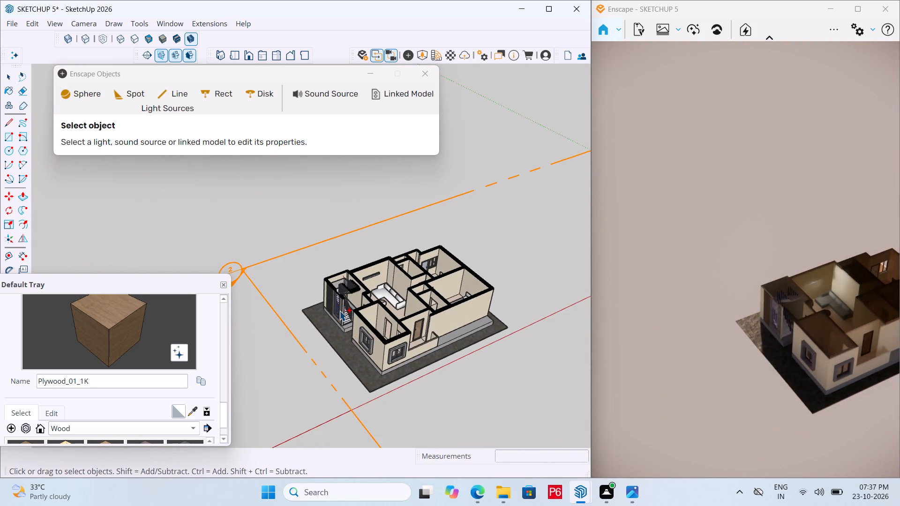
key(ctrl+s)
key(ctrl+s)
Examine the cut-open house from several sides, checking the living room, bedrooms and staircase in the model and the live render.
middle_drag(360, 293, 389, 323)
scroll(387, 316, up, 1)
scroll(369, 284, down, 2)
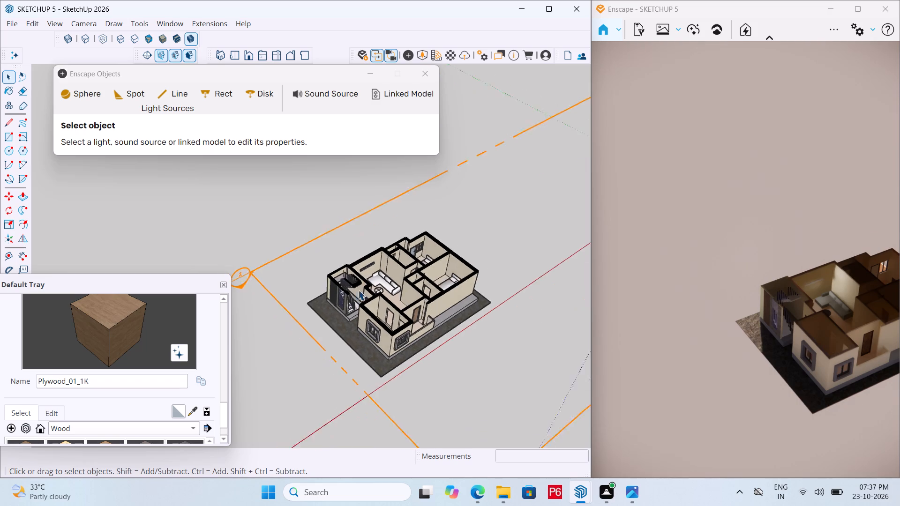
scroll(358, 290, down, 2)
middle_drag(335, 296, 446, 352)
scroll(378, 238, up, 11)
middle_click(380, 237)
middle_click(409, 246)
scroll(409, 266, up, 1)
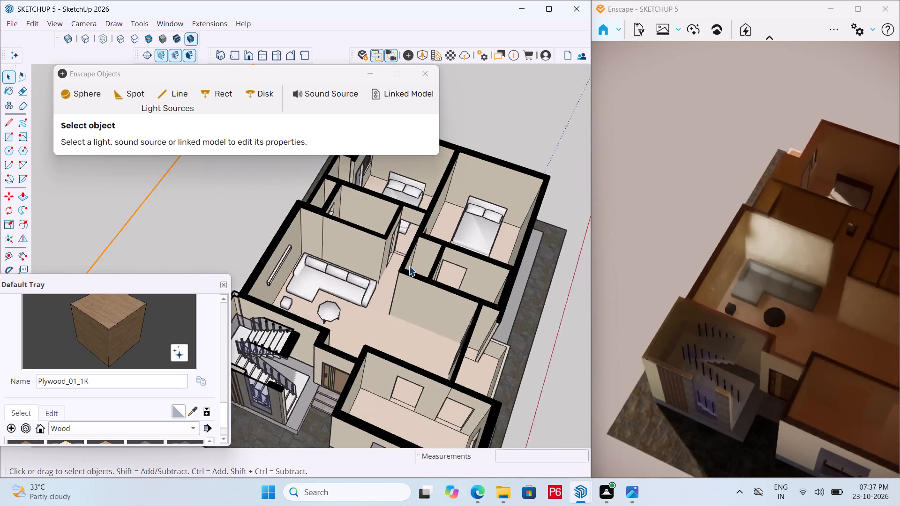
scroll(409, 266, up, 4)
middle_drag(381, 251, 287, 225)
scroll(379, 250, down, 1)
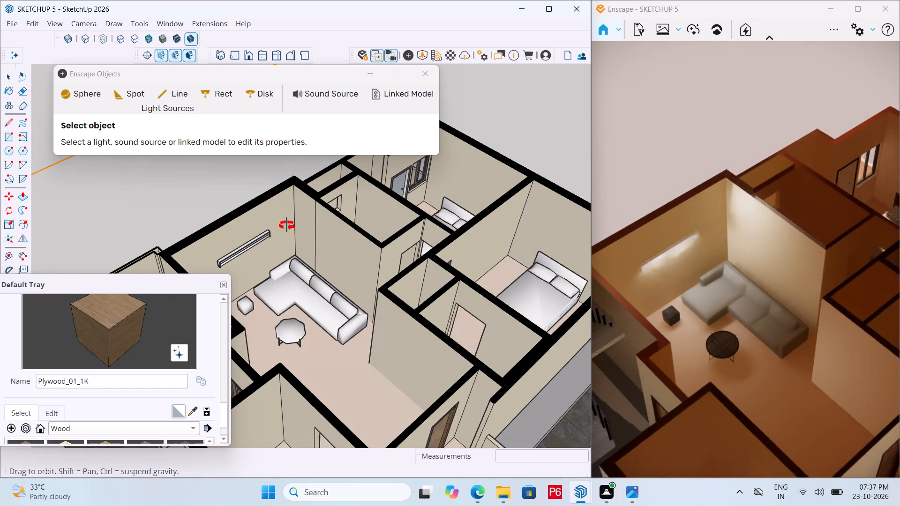
middle_drag(287, 225, 308, 225)
scroll(521, 270, down, 2)
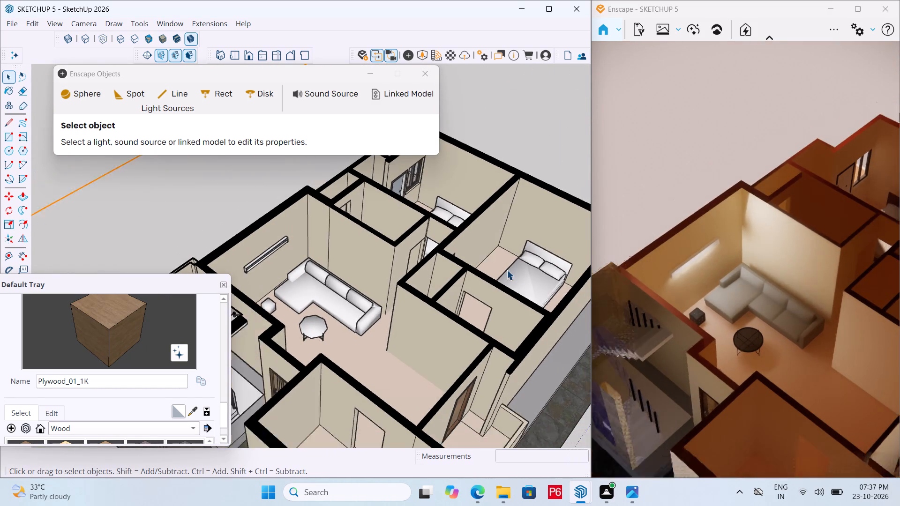
scroll(507, 270, down, 2)
scroll(374, 230, down, 4)
middle_drag(424, 289, 365, 285)
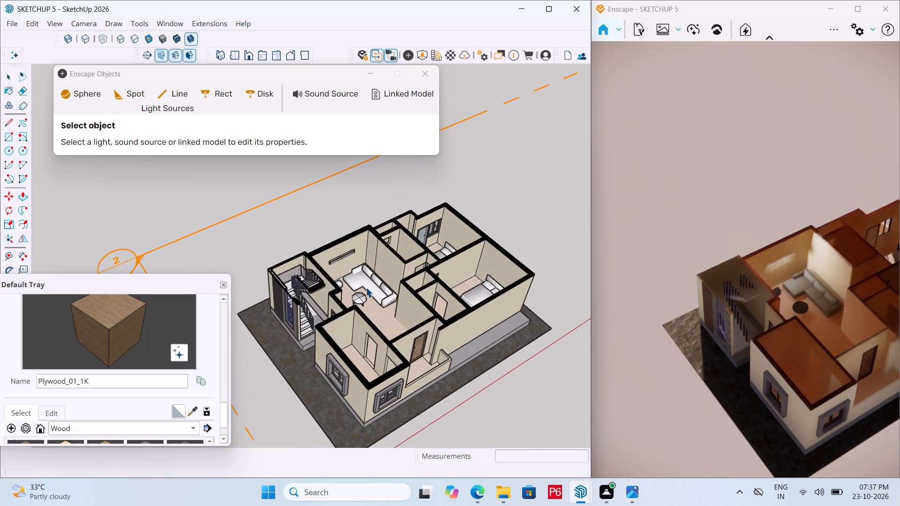
scroll(397, 341, up, 5)
middle_click(399, 339)
middle_drag(408, 328, 630, 347)
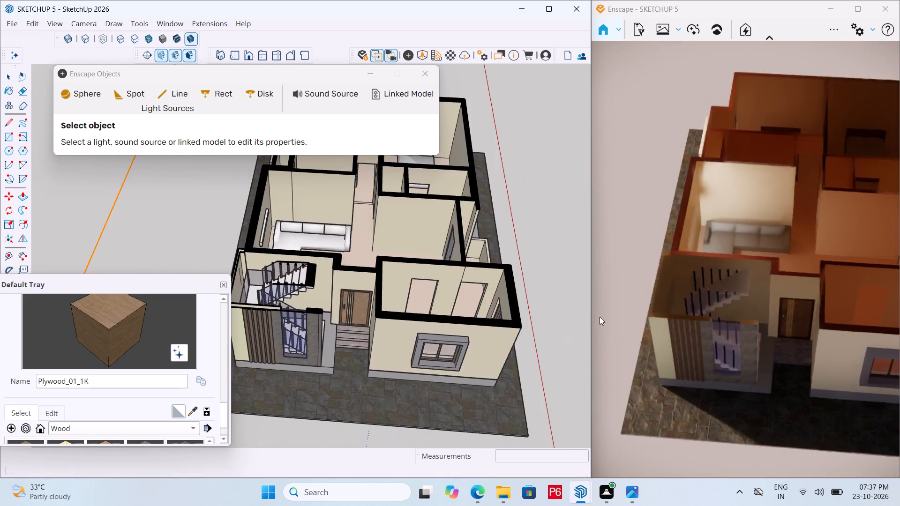
middle_drag(398, 272, 634, 325)
scroll(402, 353, down, 5)
middle_drag(322, 239, 495, 169)
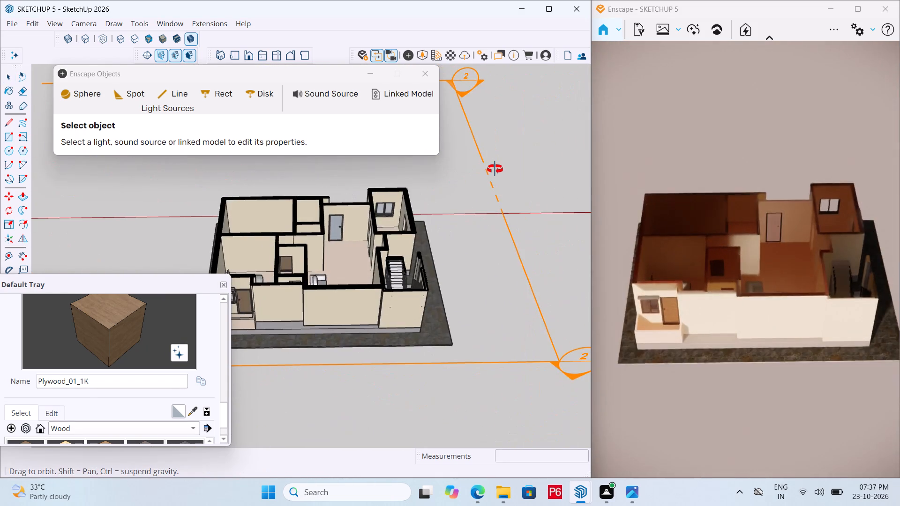
middle_drag(495, 169, 453, 228)
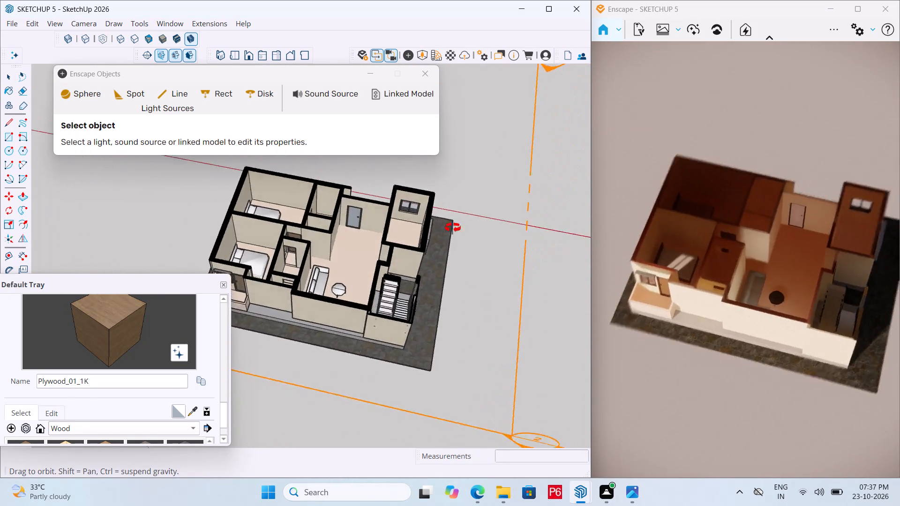
middle_drag(453, 228, 136, 200)
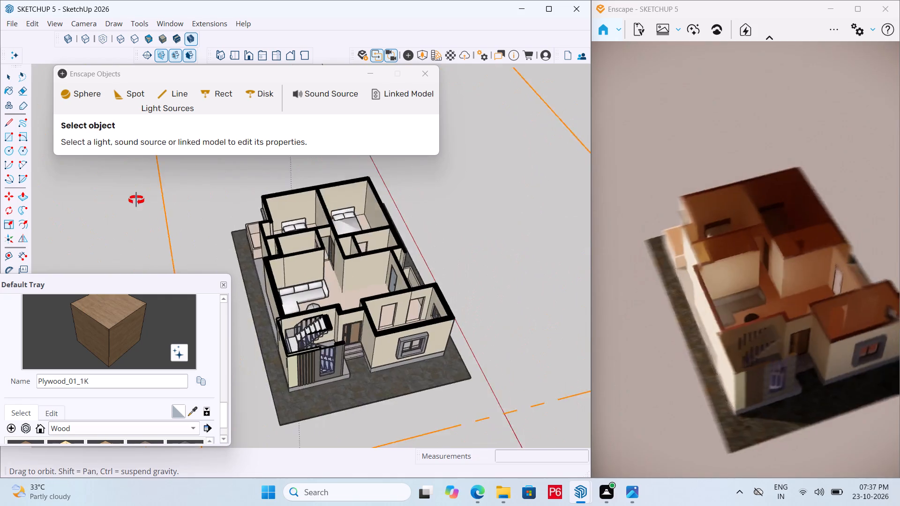
middle_drag(136, 200, 54, 207)
middle_drag(374, 264, 368, 318)
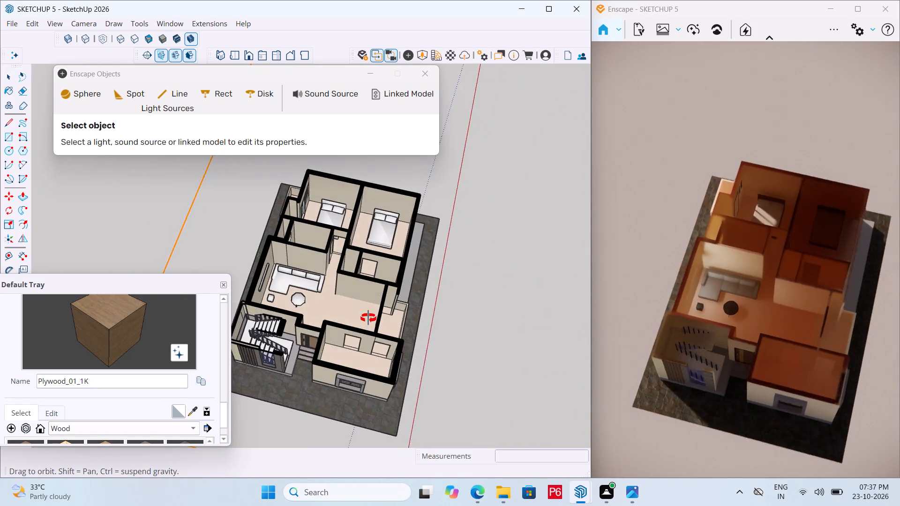
scroll(368, 318, up, 4)
middle_drag(368, 318, 368, 310)
middle_drag(304, 337, 232, 400)
scroll(494, 266, down, 4)
middle_drag(420, 275, 386, 264)
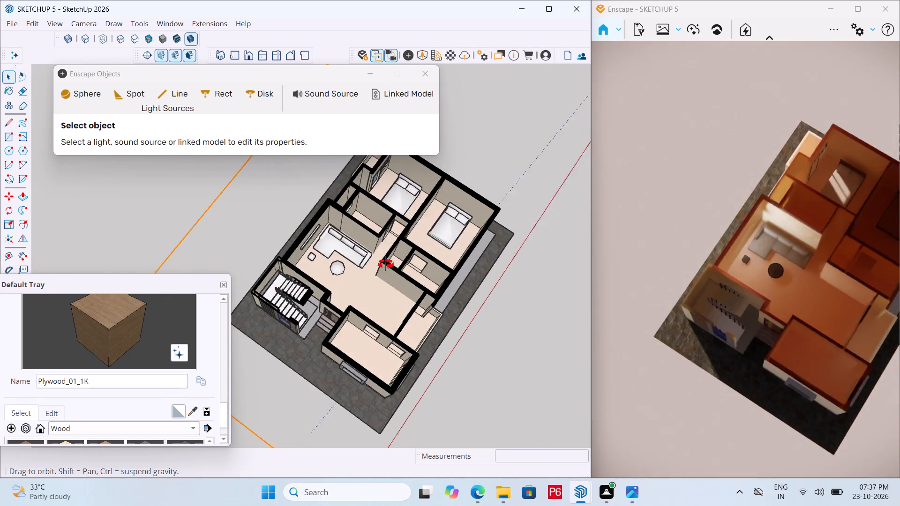
middle_drag(386, 264, 364, 238)
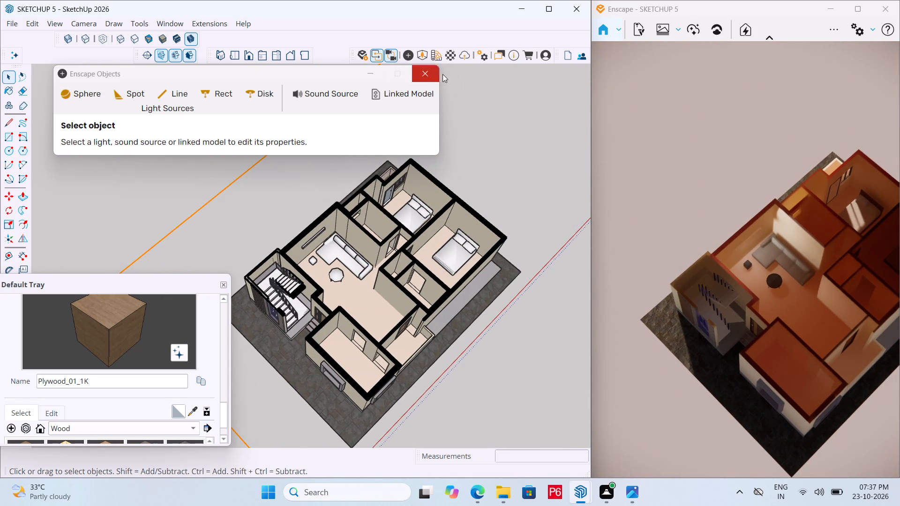
Close the Enscape Objects window.
click(430, 72)
Open the Enscape asset library and look through the downloaded furniture: sofas, storage, tables and desks, and outdoor furniture.
click(418, 59)
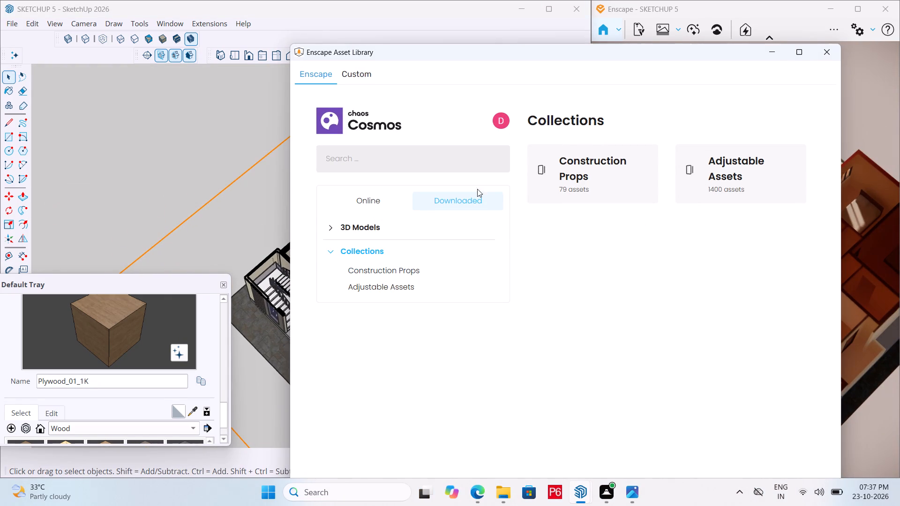
click(341, 227)
click(380, 249)
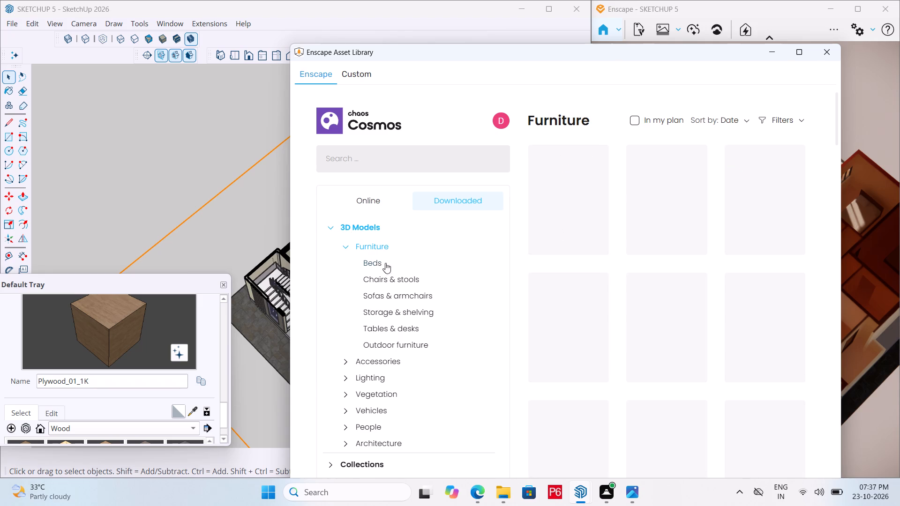
click(387, 299)
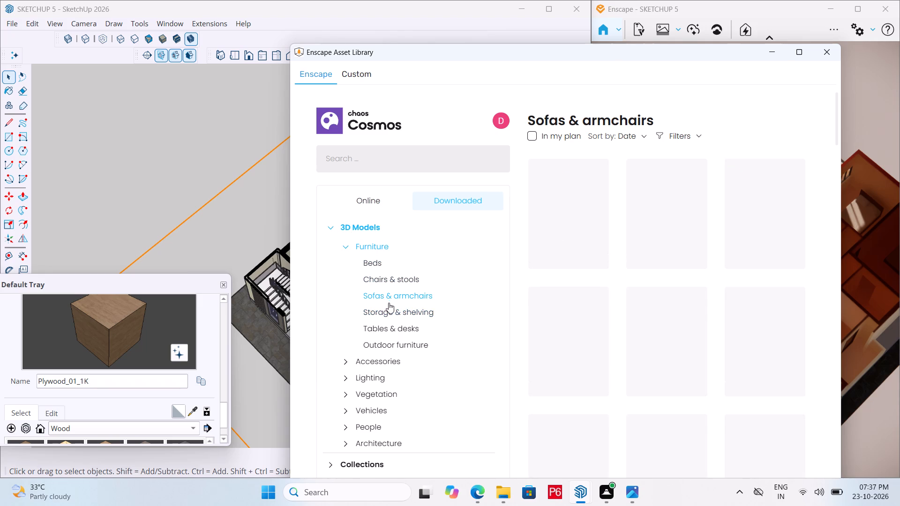
click(408, 312)
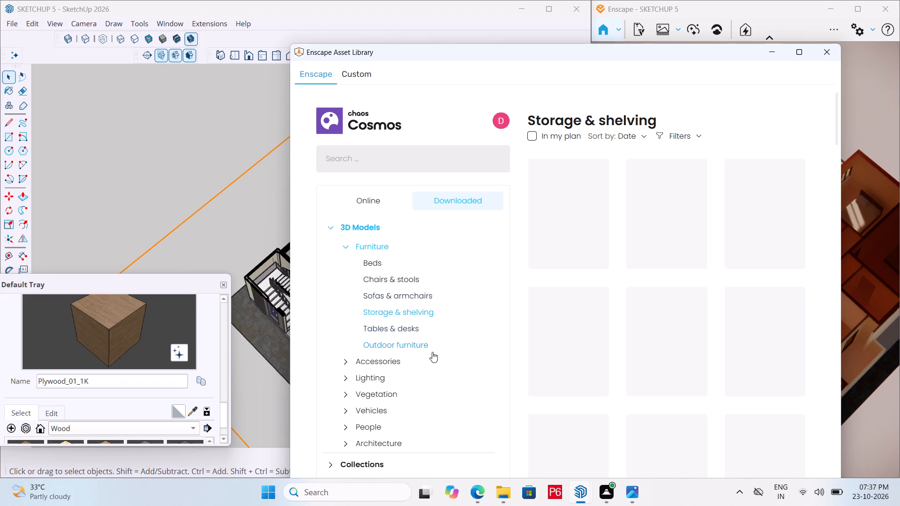
click(408, 328)
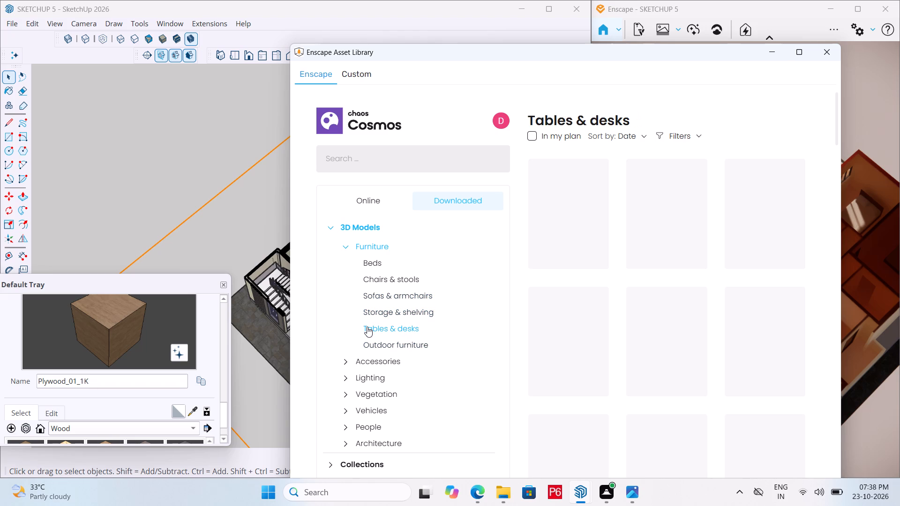
click(367, 327)
scroll(688, 258, down, 7)
scroll(695, 313, up, 12)
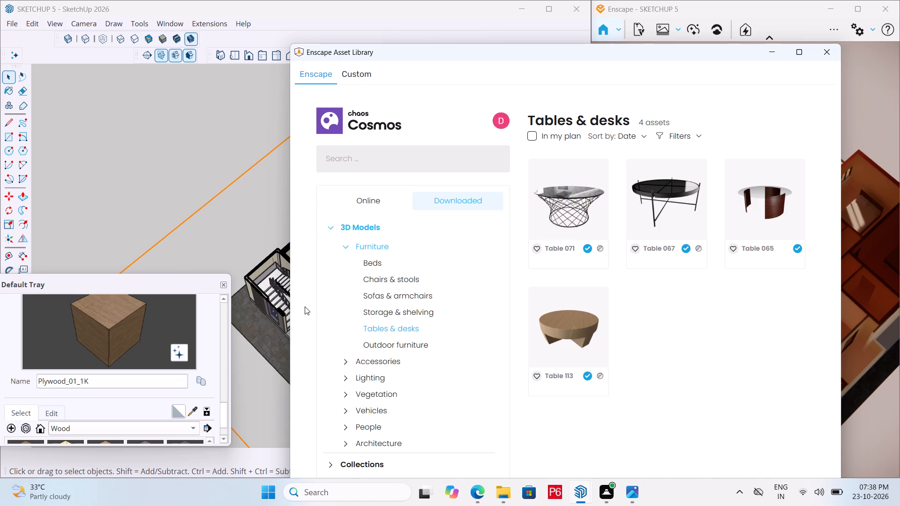
click(402, 346)
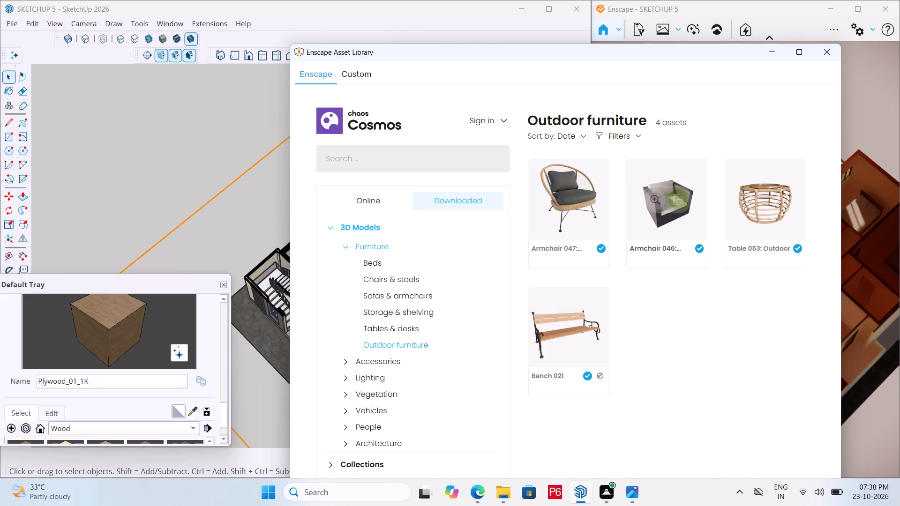
Switch to the online furniture assets and look through the Beds and Chairs & stools categories.
click(380, 203)
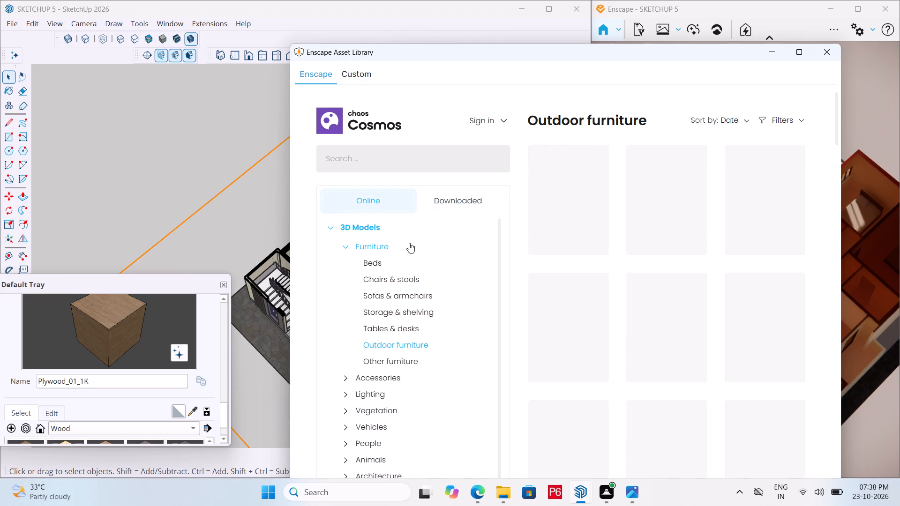
click(382, 263)
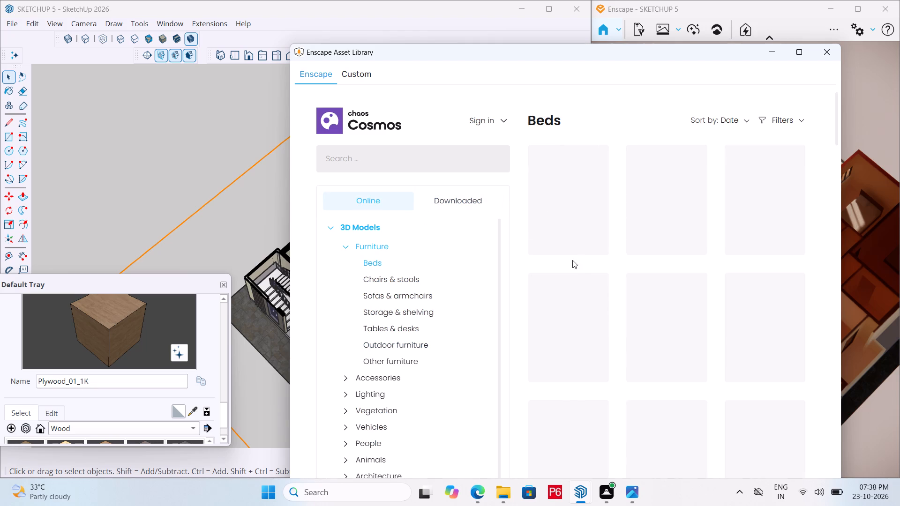
click(375, 262)
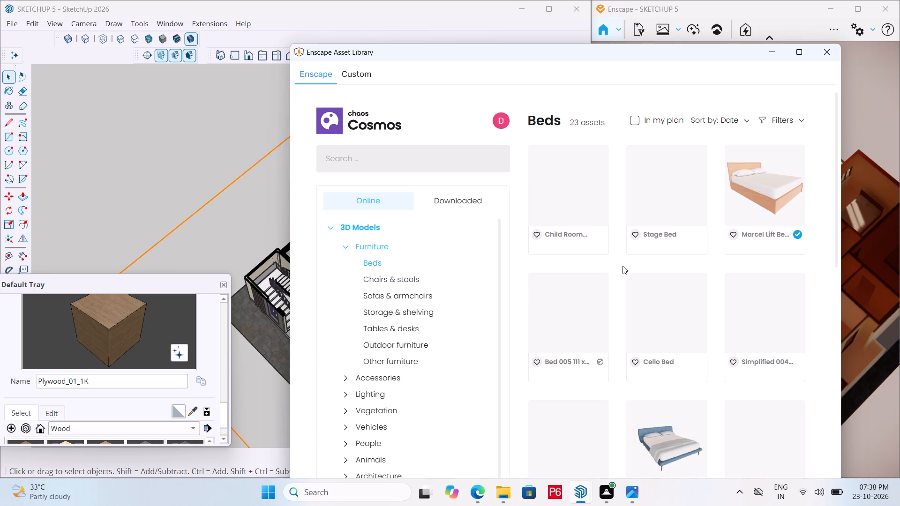
click(409, 282)
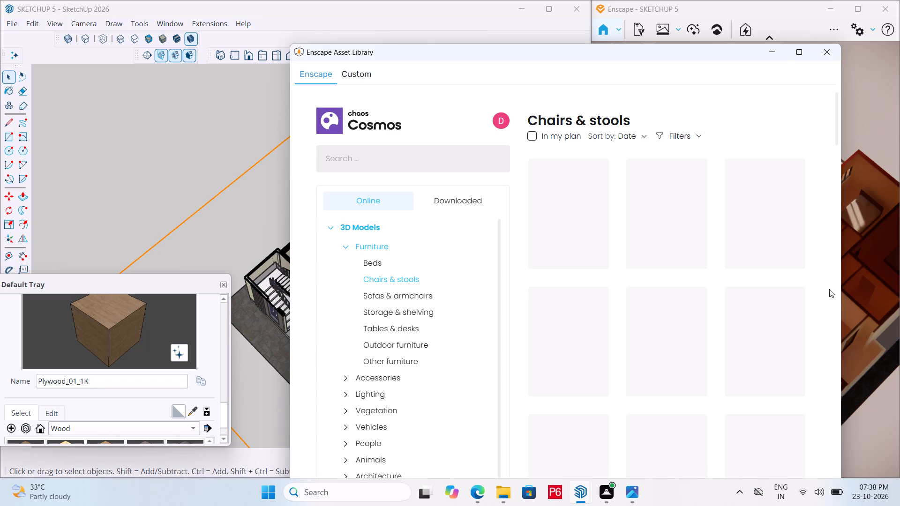
scroll(566, 250, down, 7)
scroll(611, 289, up, 13)
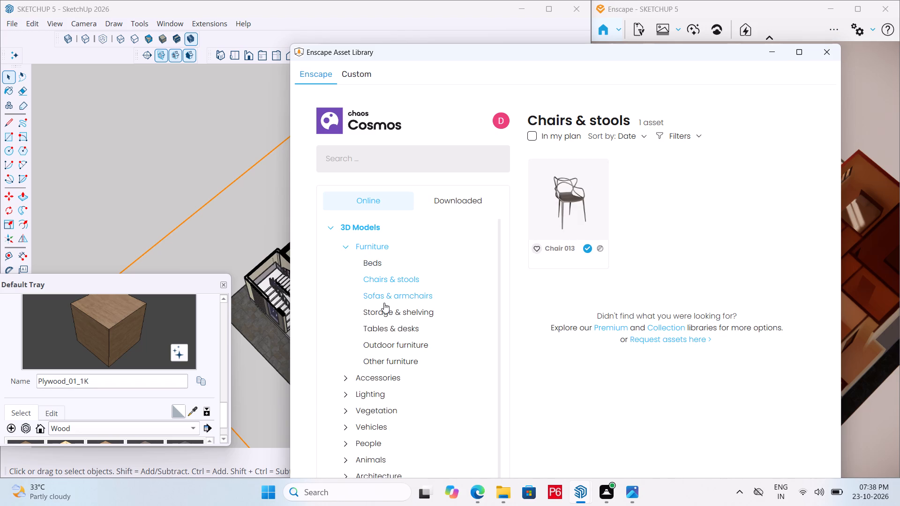
scroll(384, 303, down, 1)
Browse the online Sofas & armchairs category for suitable seating, with a brief check of Storage & shelving in between.
click(401, 294)
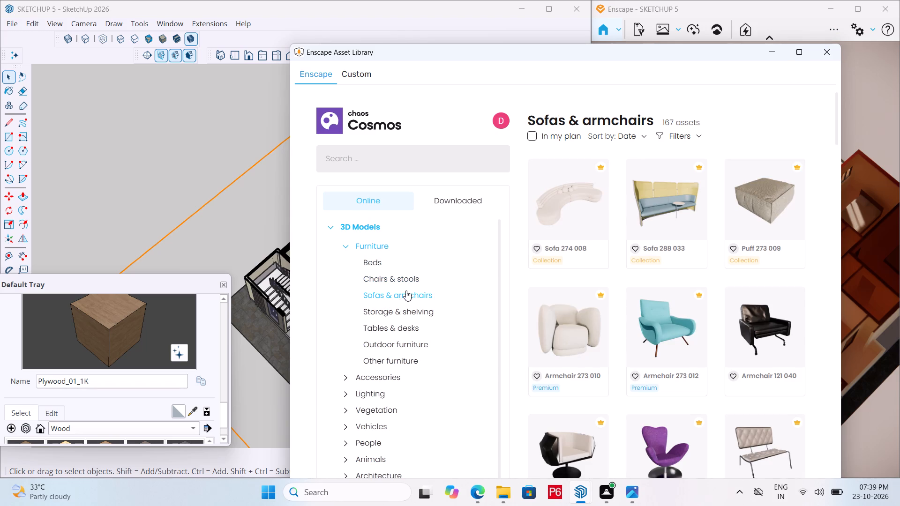
scroll(654, 275, down, 1)
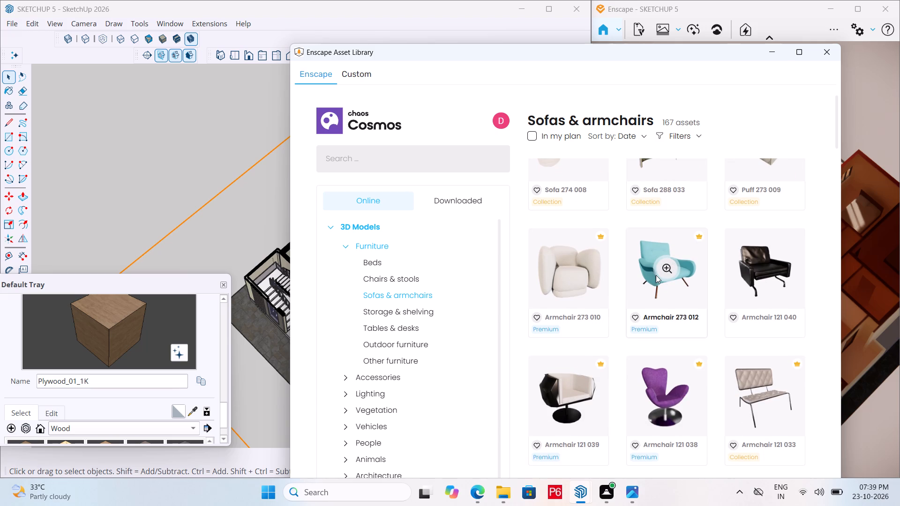
scroll(658, 275, down, 4)
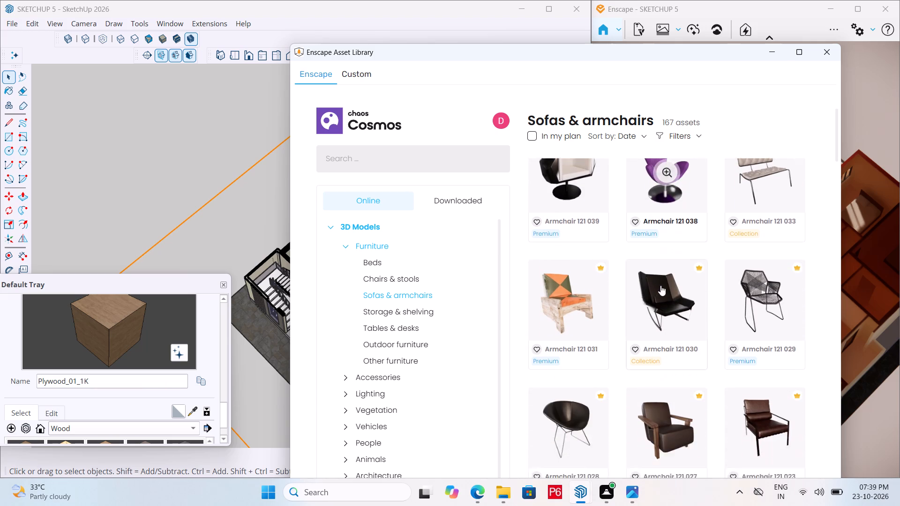
scroll(660, 285, down, 6)
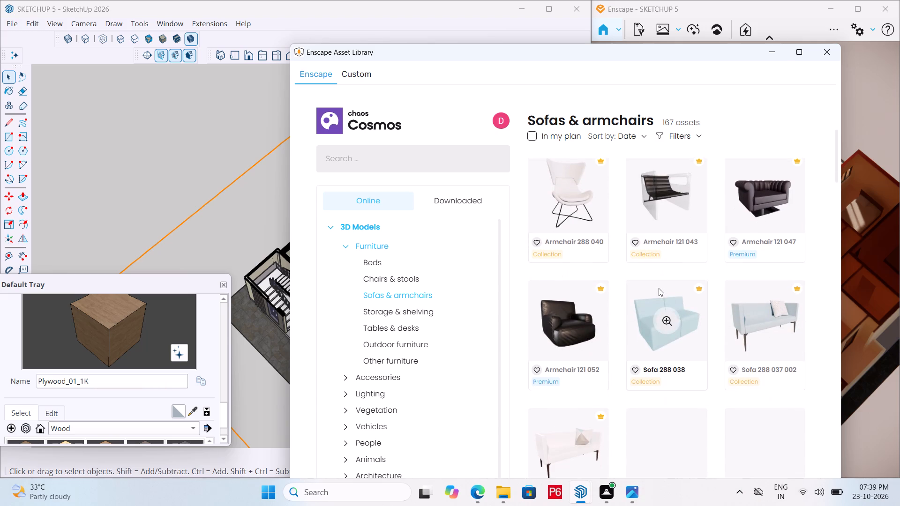
scroll(659, 288, down, 2)
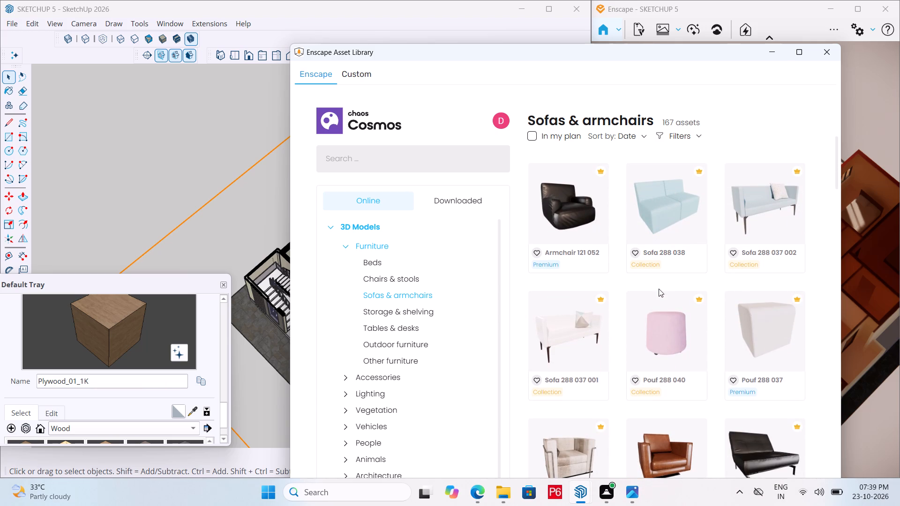
scroll(659, 289, down, 2)
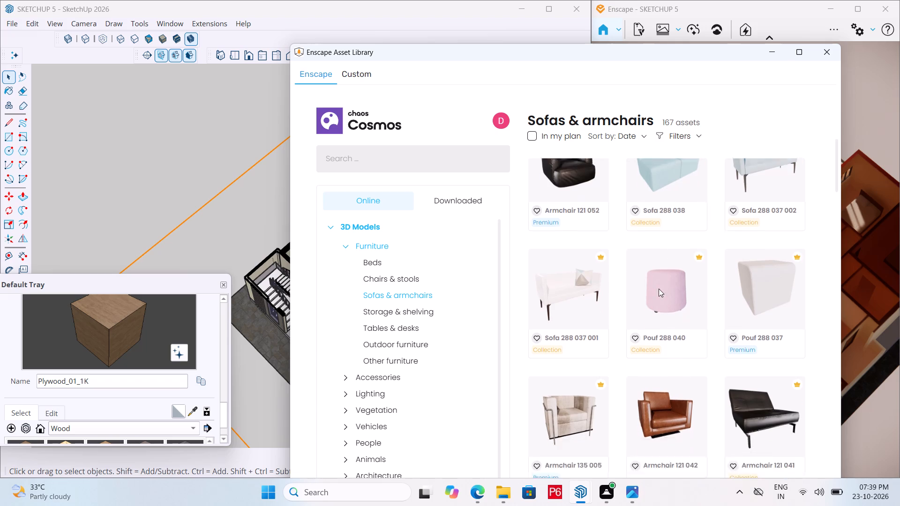
scroll(659, 289, down, 10)
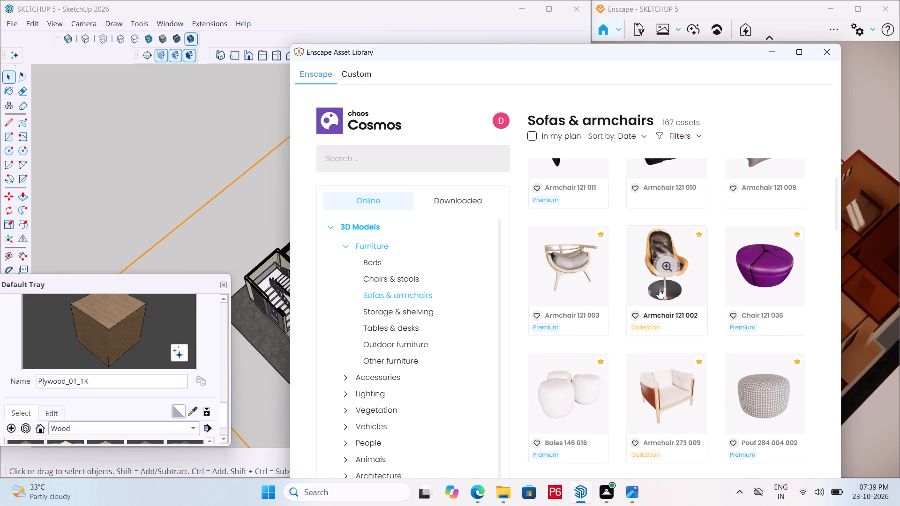
scroll(659, 289, down, 6)
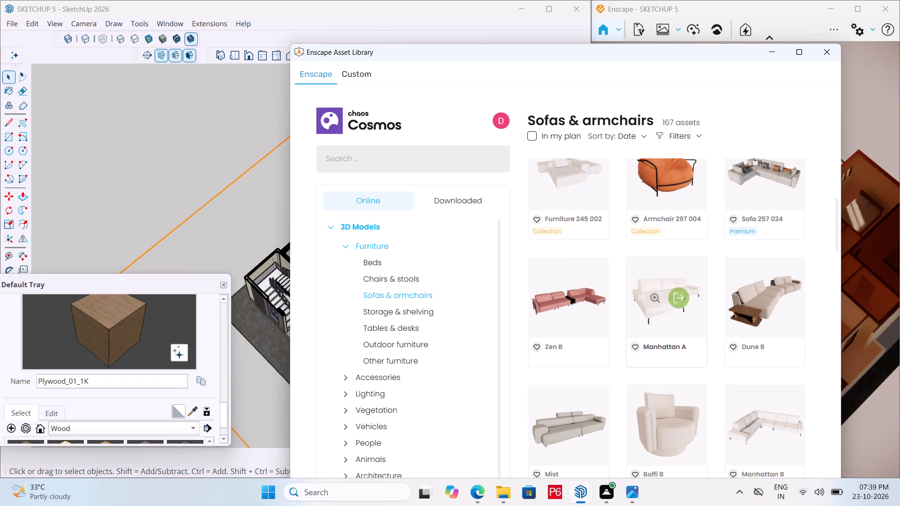
scroll(672, 287, down, 1)
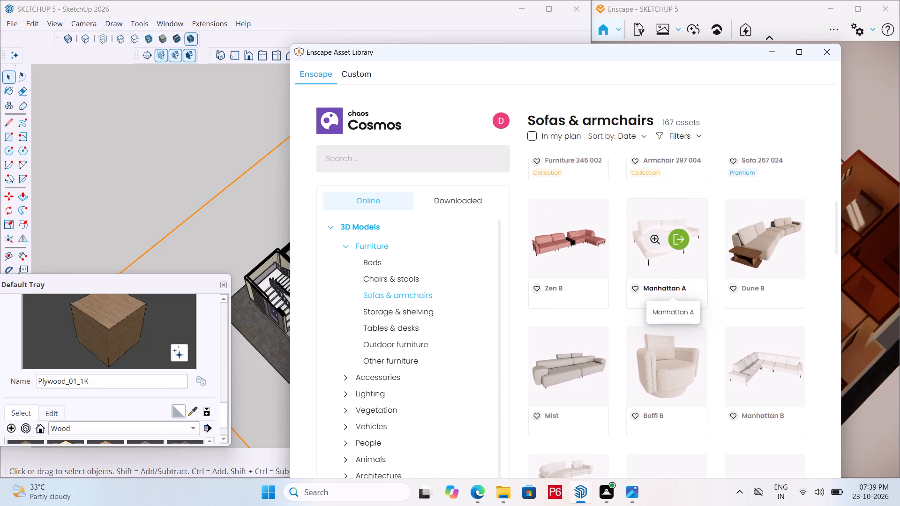
scroll(672, 287, up, 4)
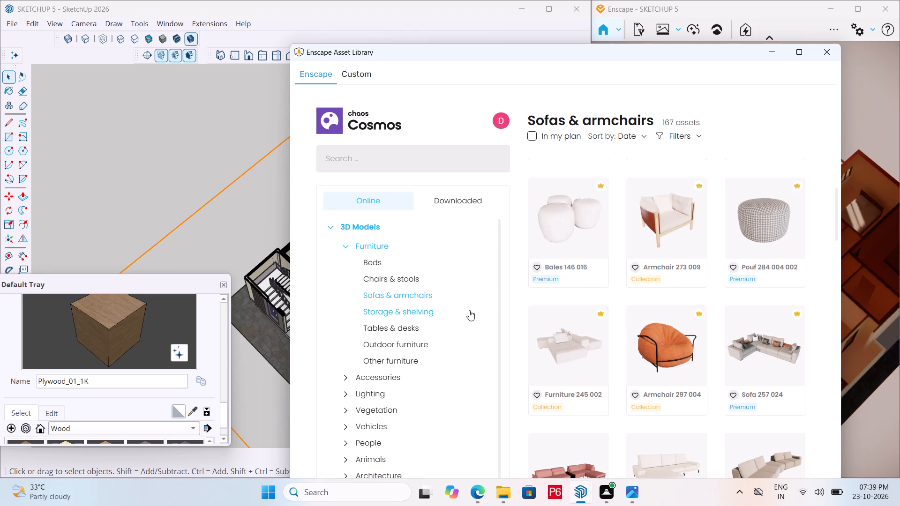
click(427, 315)
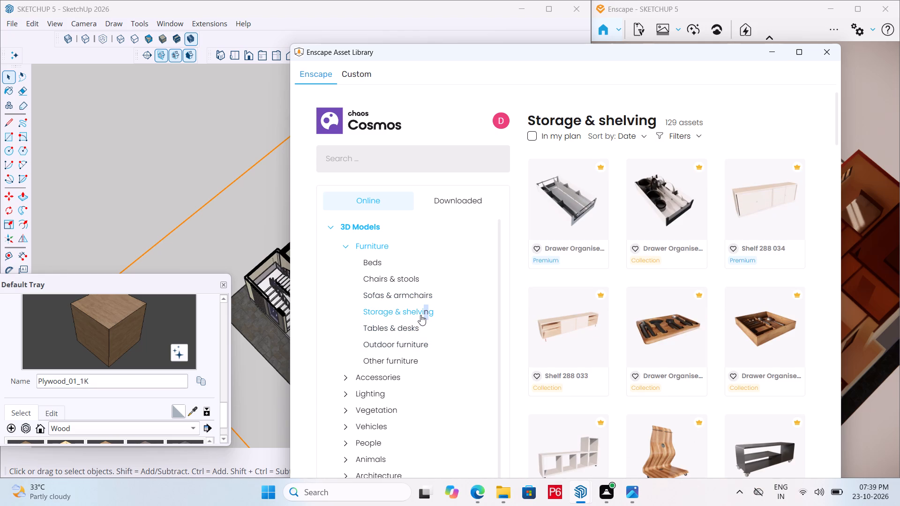
click(404, 298)
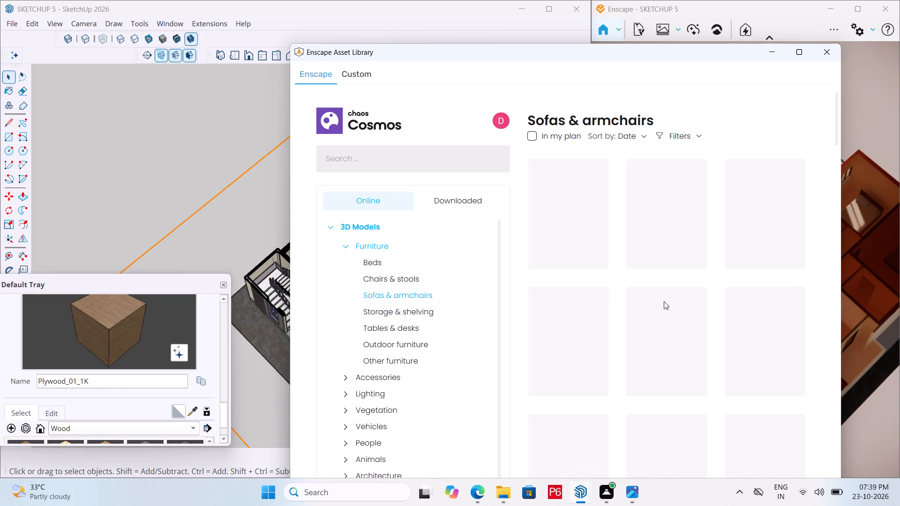
scroll(650, 318, down, 6)
scroll(688, 320, down, 1)
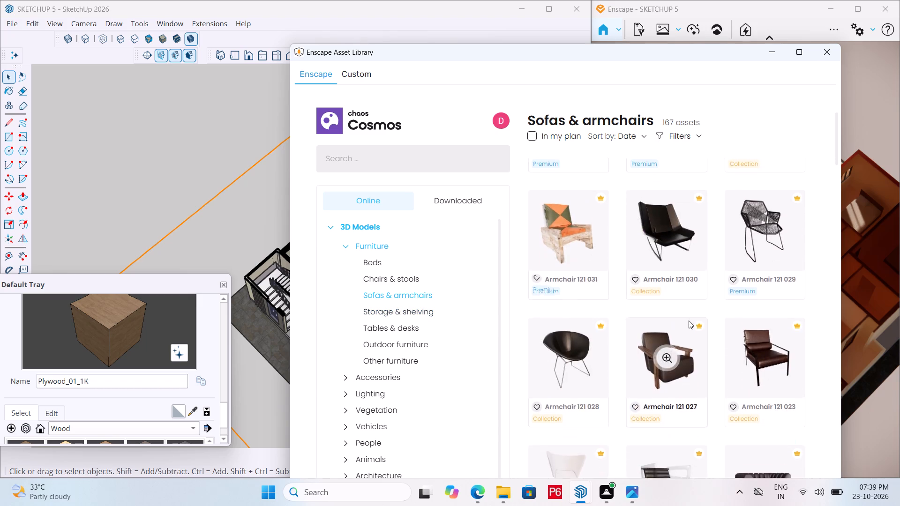
scroll(689, 320, down, 5)
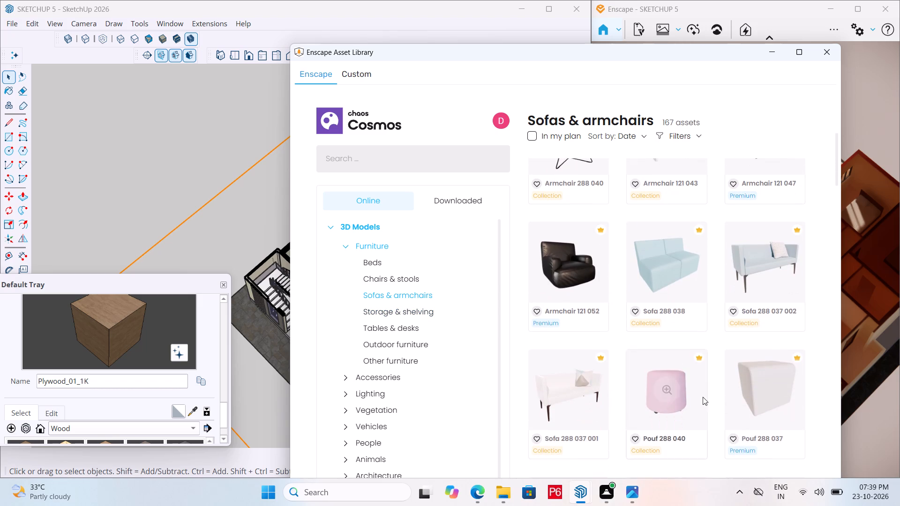
scroll(702, 396, up, 1)
Examine the online Storage & shelving assets, including the TV stands, closets, cabinets and wall units.
click(416, 316)
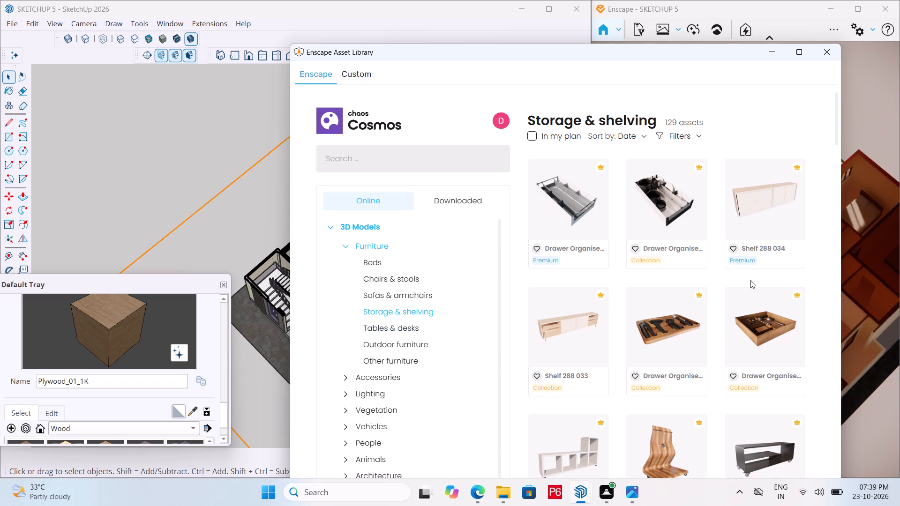
scroll(750, 280, down, 6)
scroll(680, 294, down, 4)
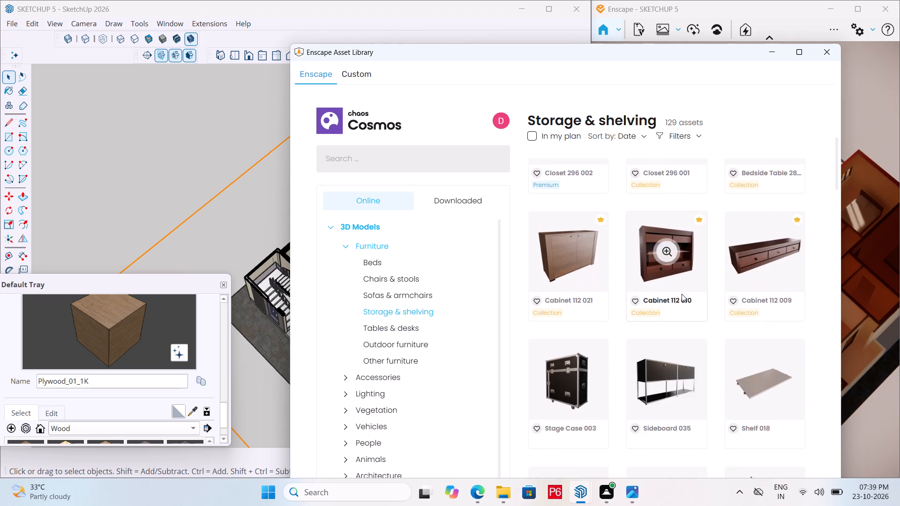
scroll(682, 294, down, 3)
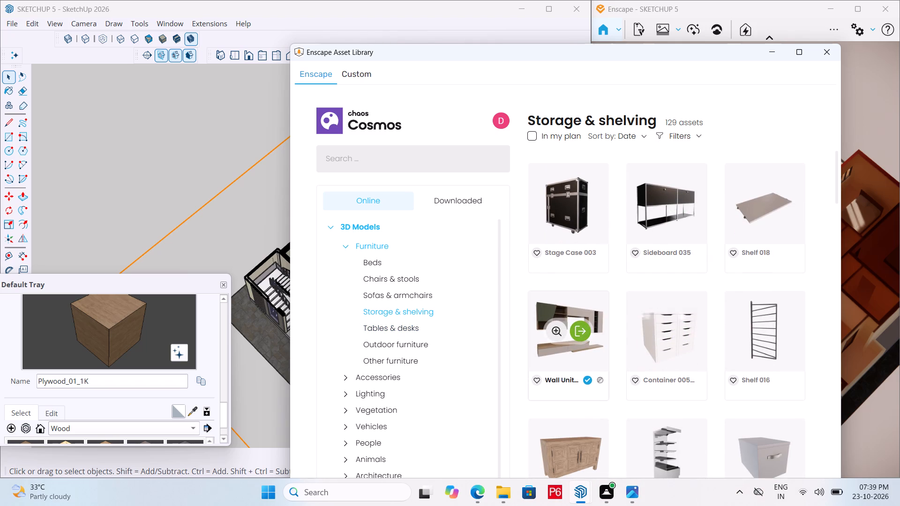
scroll(680, 341, down, 1)
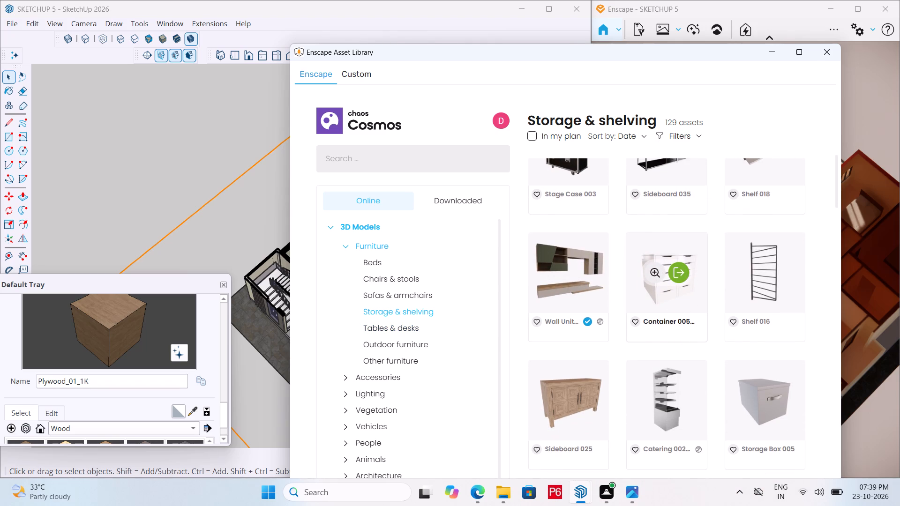
scroll(684, 337, up, 4)
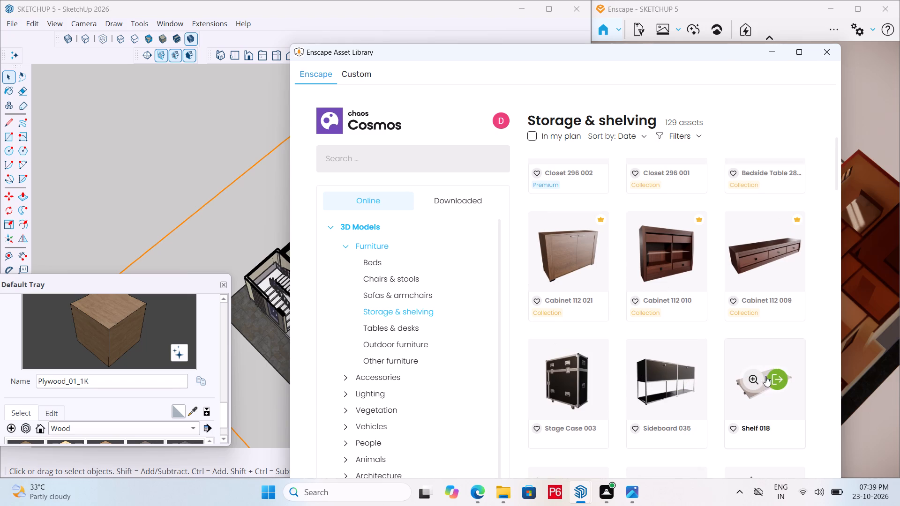
scroll(654, 357, up, 5)
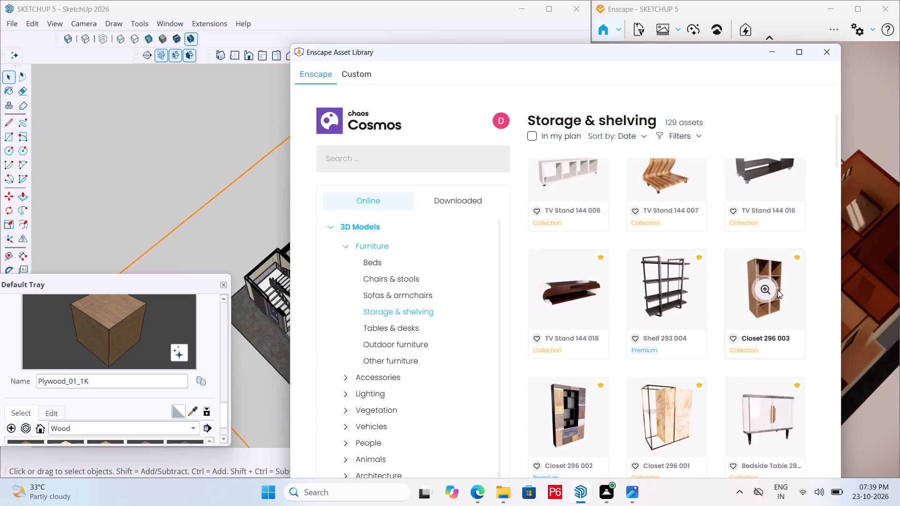
scroll(645, 312, up, 10)
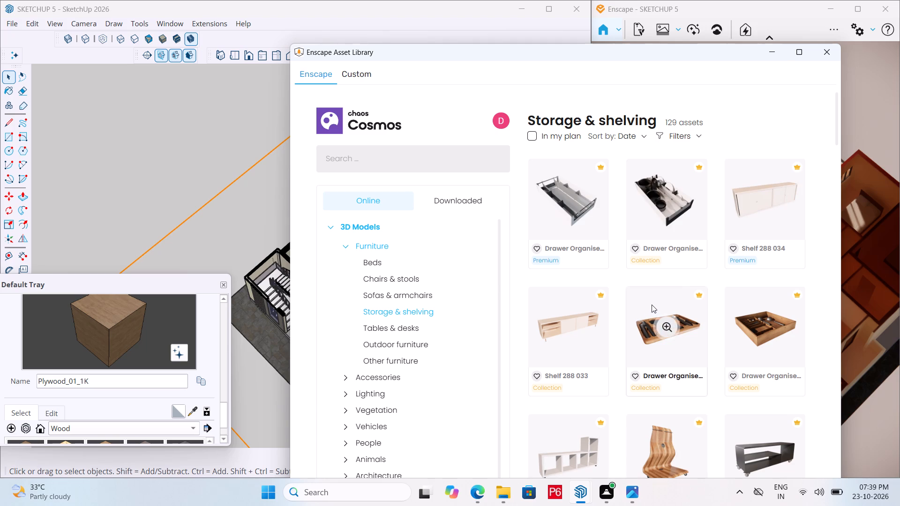
Look over the first rows of the online Storage & shelving assets once more.
scroll(652, 305, up, 3)
scroll(688, 265, down, 7)
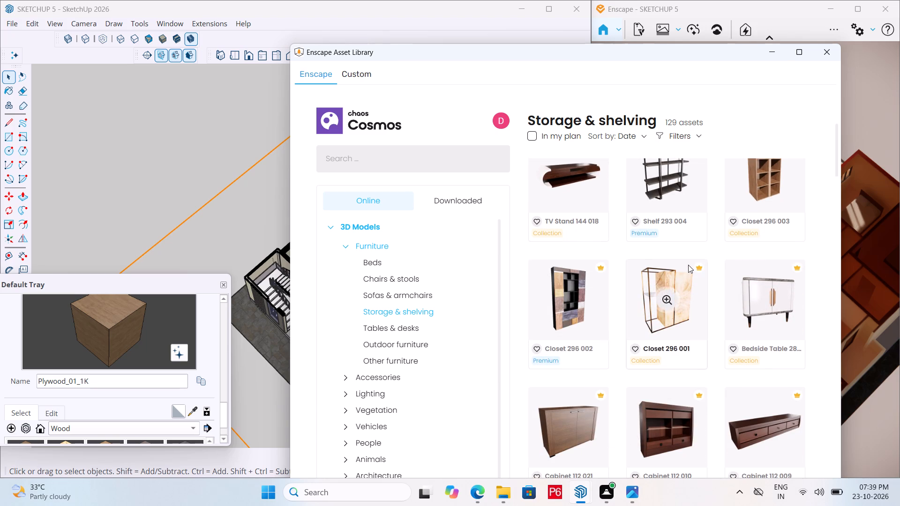
scroll(695, 260, up, 5)
scroll(597, 228, up, 3)
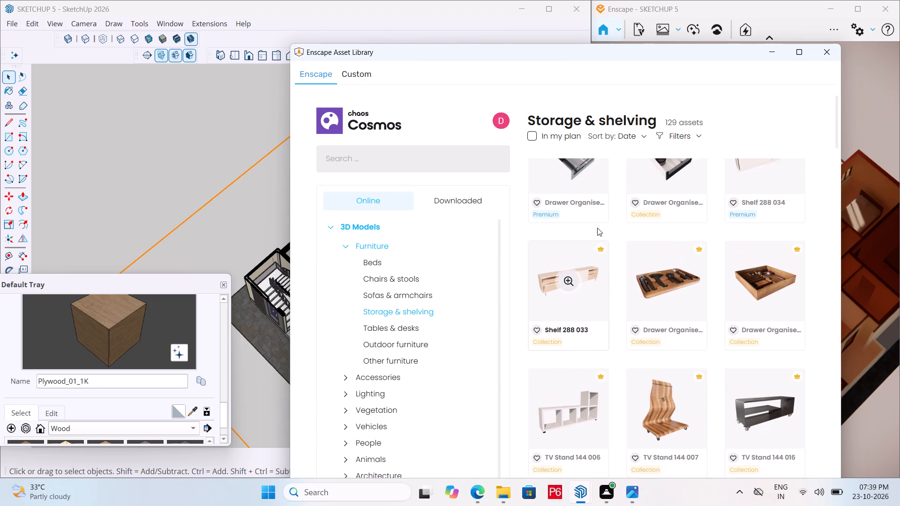
scroll(597, 228, up, 1)
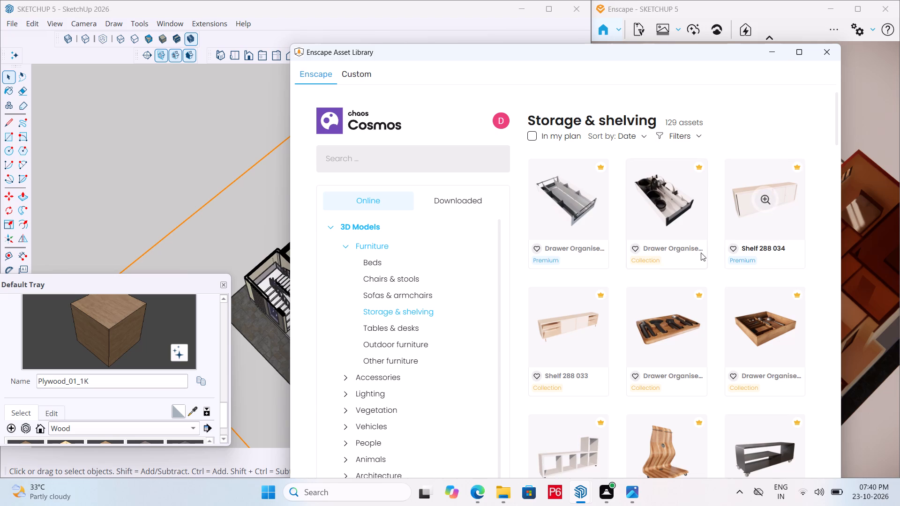
scroll(700, 254, down, 5)
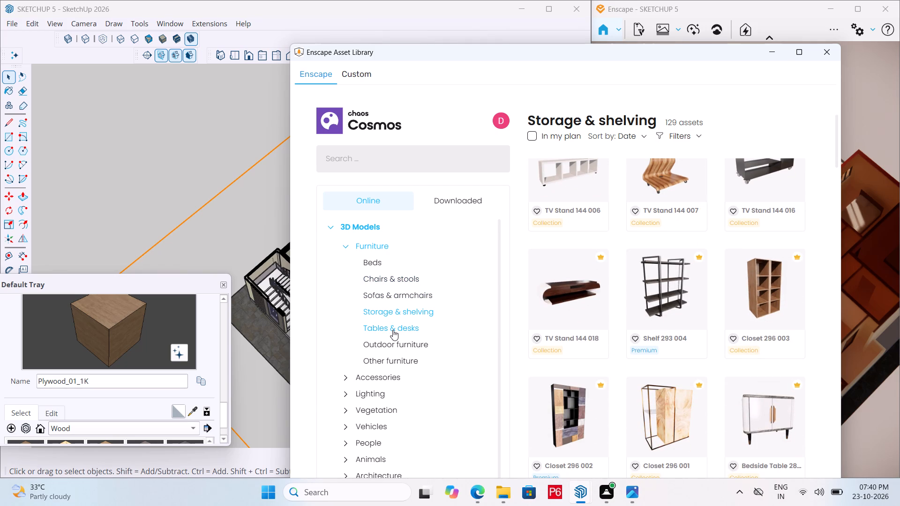
Browse the online Accessories assets, looking through the Books category with a brief check of Clothing.
click(396, 379)
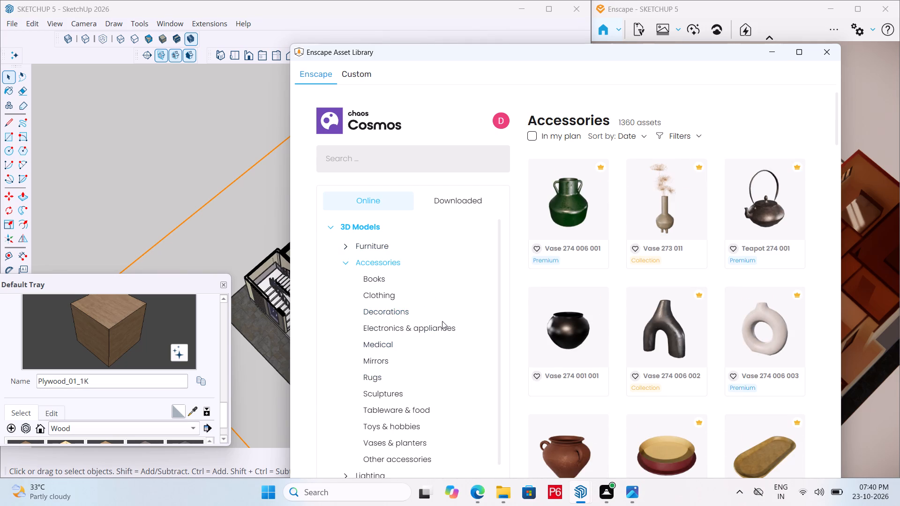
click(373, 281)
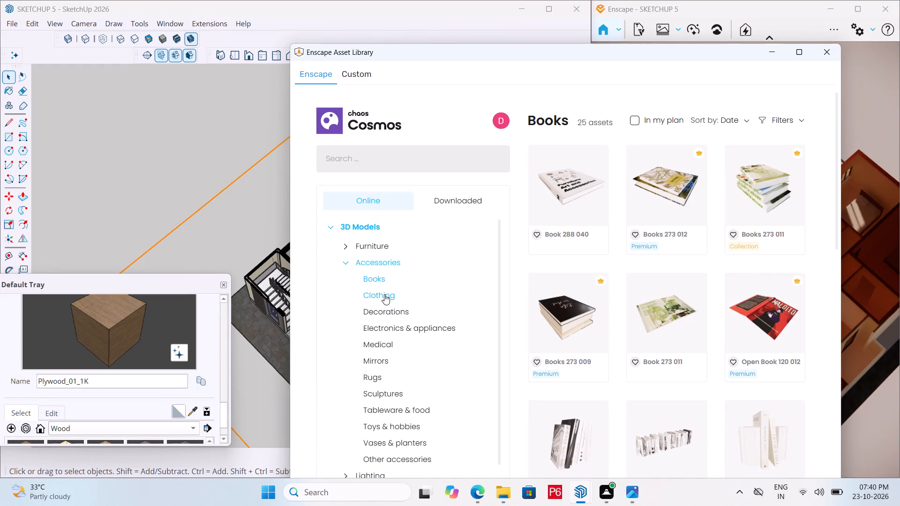
click(384, 294)
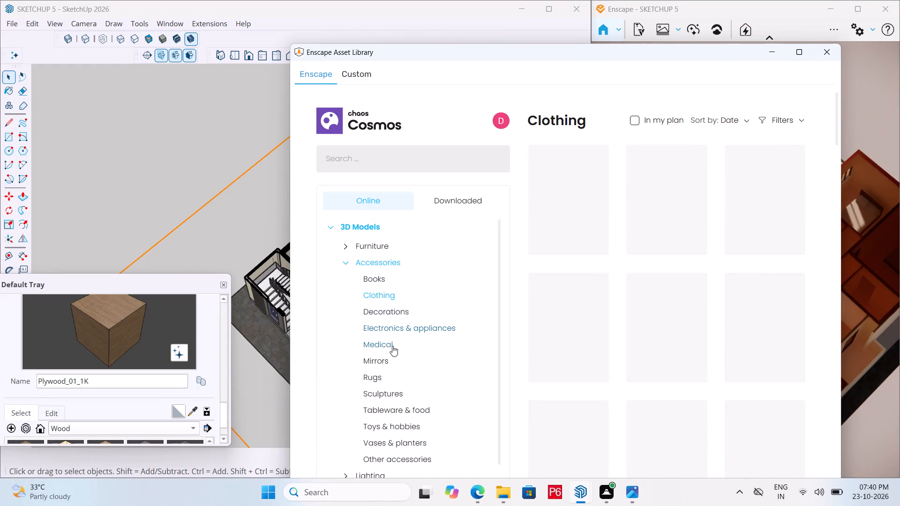
click(369, 277)
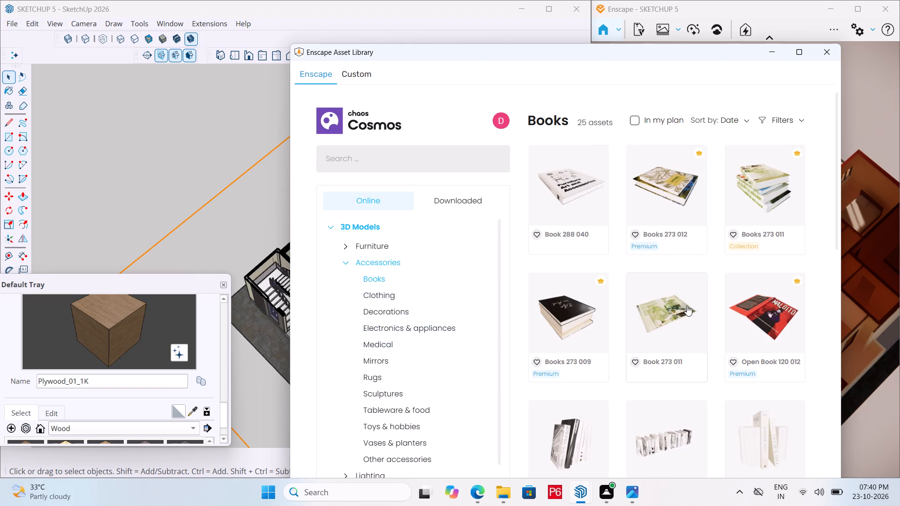
scroll(681, 310, down, 3)
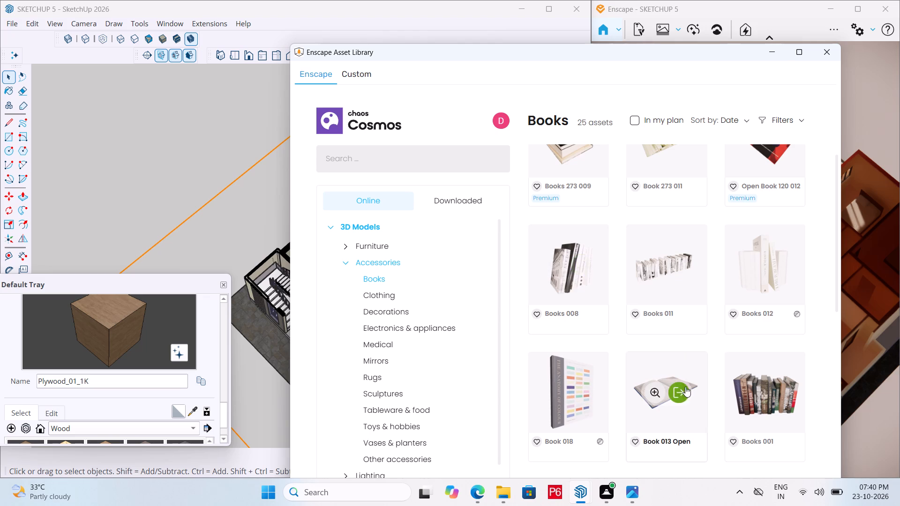
scroll(685, 387, down, 3)
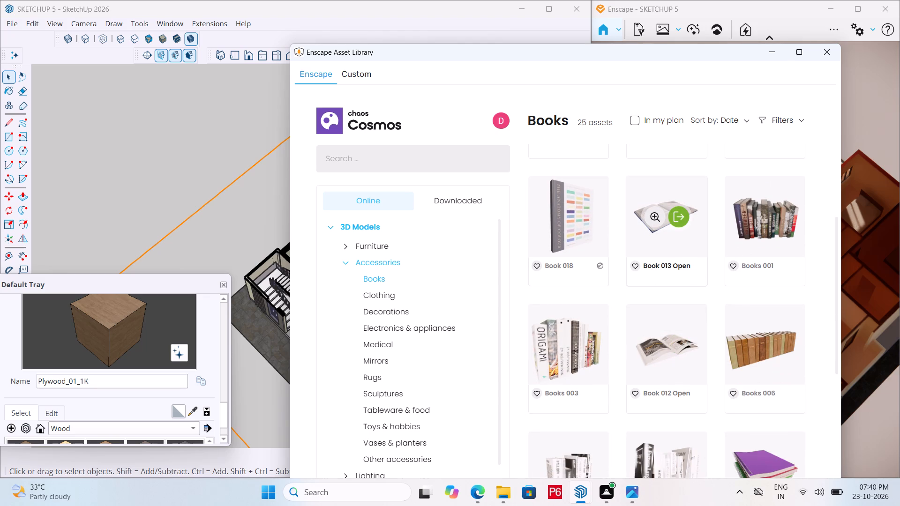
scroll(683, 321, down, 2)
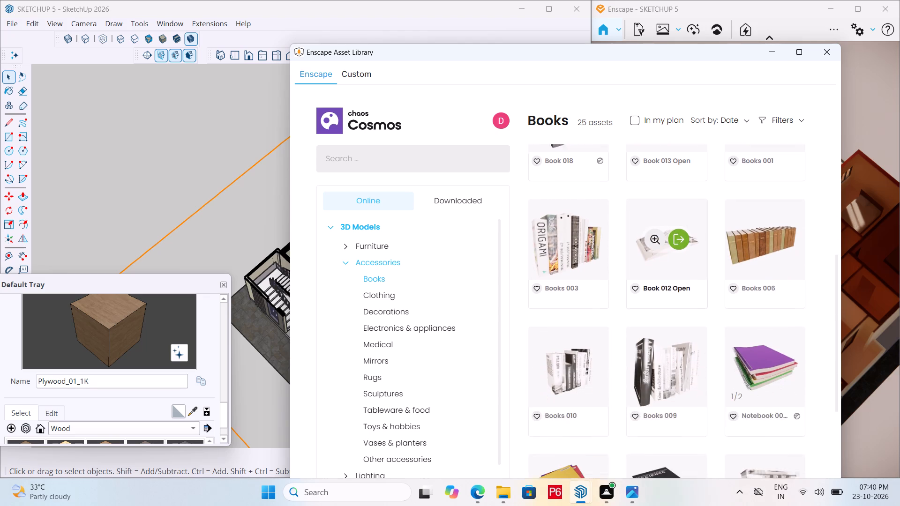
scroll(709, 338, down, 3)
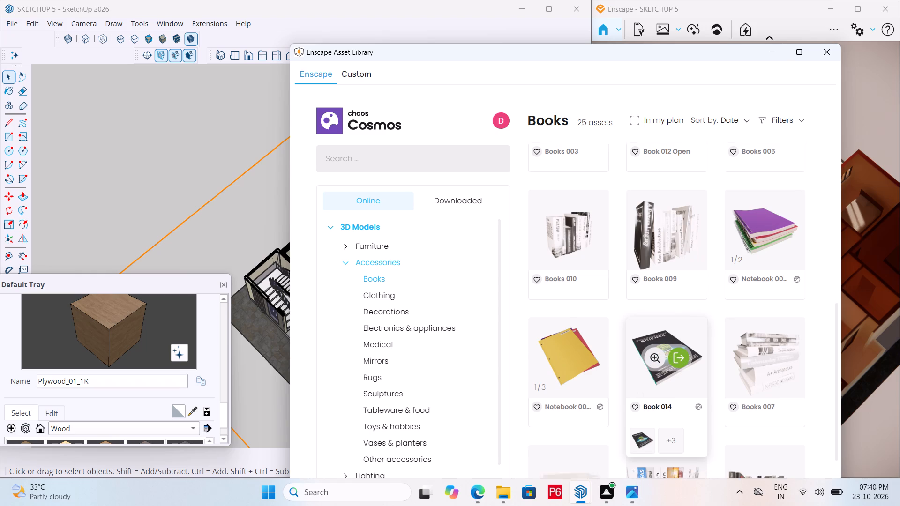
scroll(702, 343, down, 2)
scroll(585, 342, down, 3)
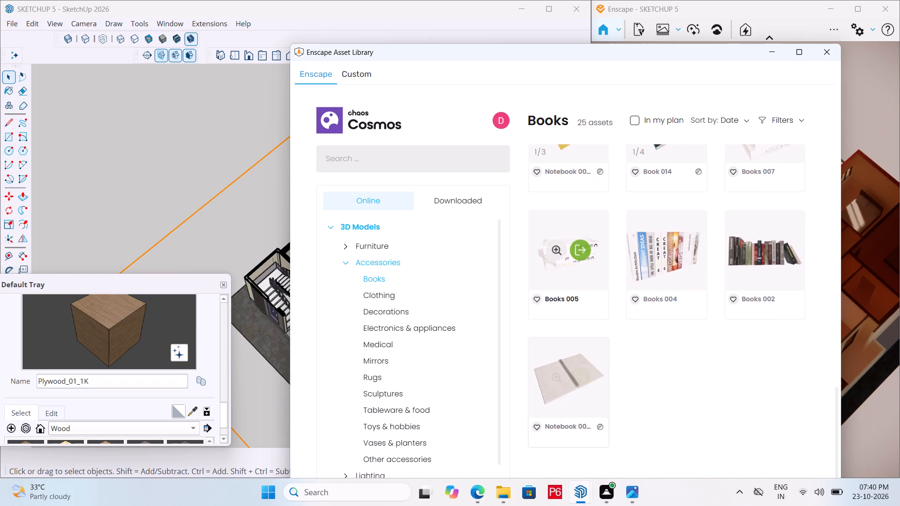
scroll(585, 342, down, 3)
scroll(659, 338, up, 6)
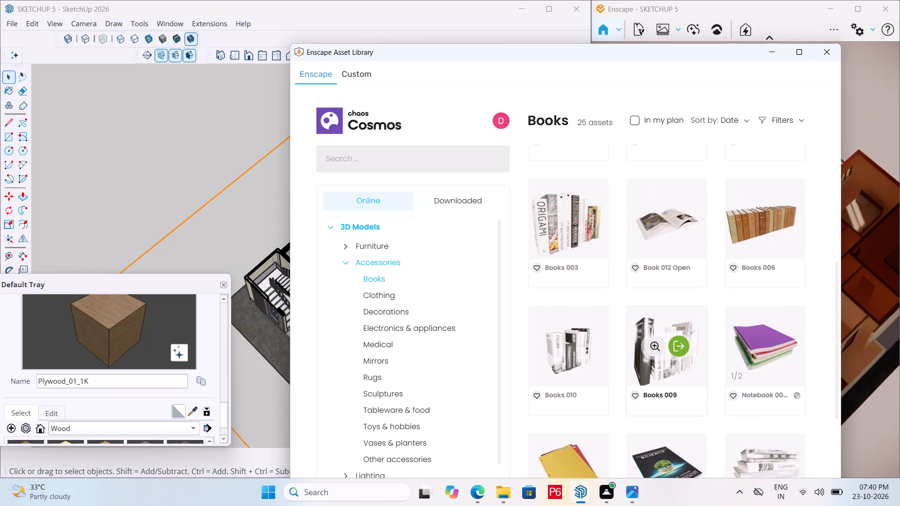
Place the Book 013 Open asset on top of the round coffee table in the living room and save the model.
scroll(682, 321, up, 4)
click(681, 325)
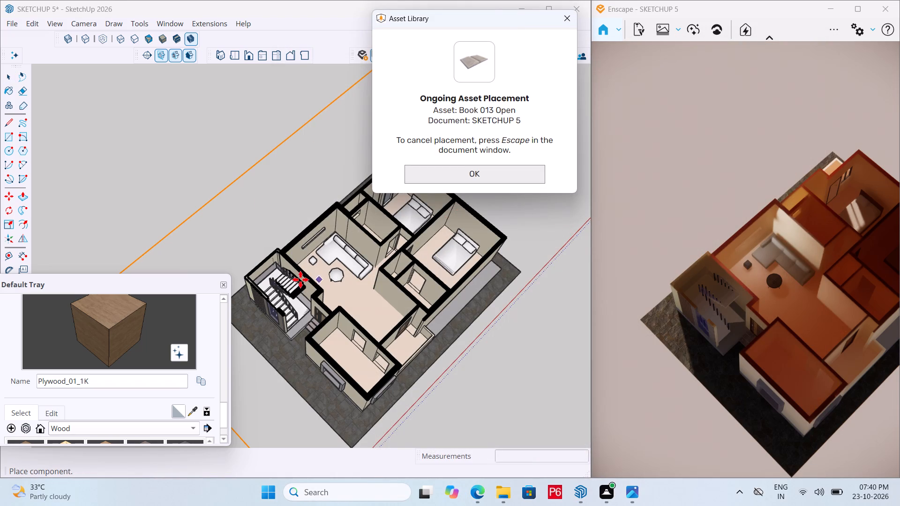
scroll(300, 280, up, 6)
scroll(339, 272, up, 6)
click(366, 274)
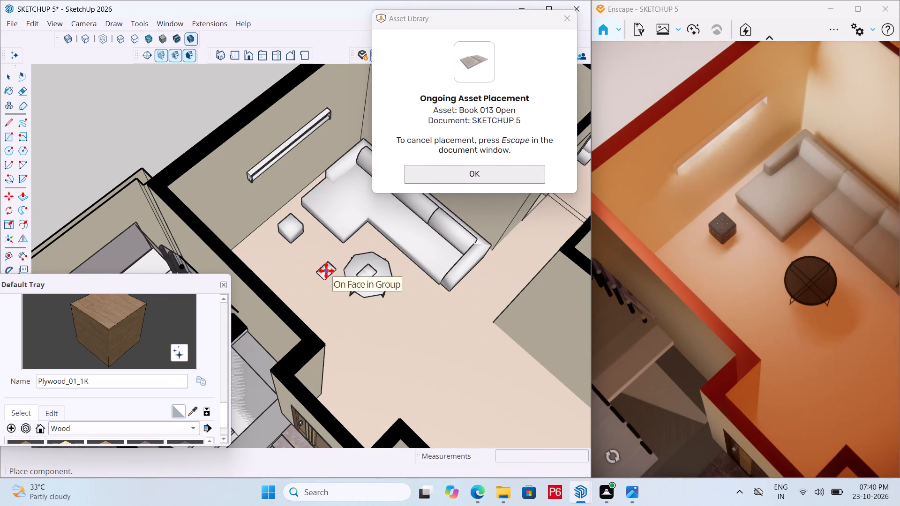
key(space)
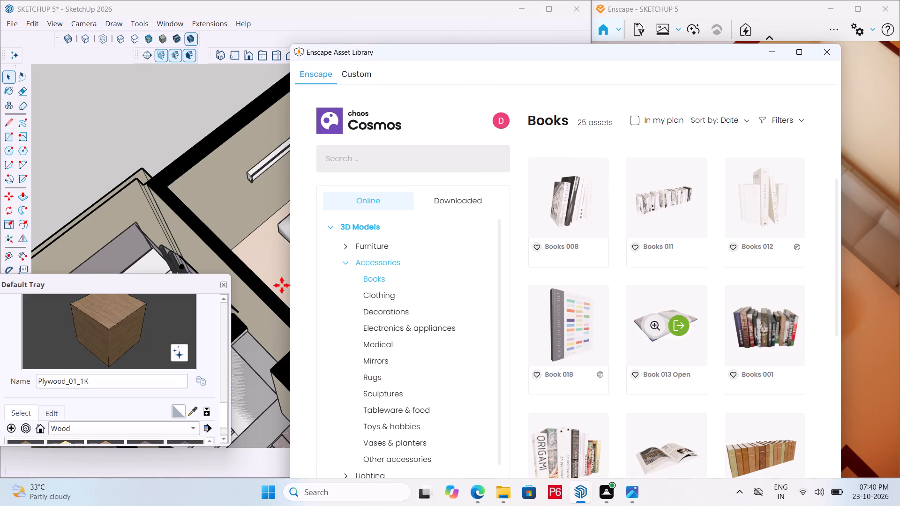
key(Escape)
middle_drag(351, 253, 322, 227)
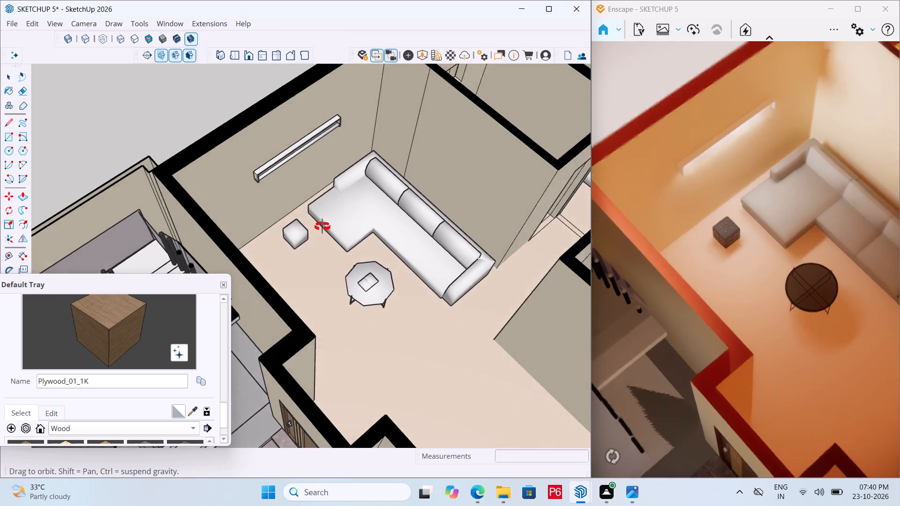
middle_drag(322, 227, 288, 186)
key(ctrl+s)
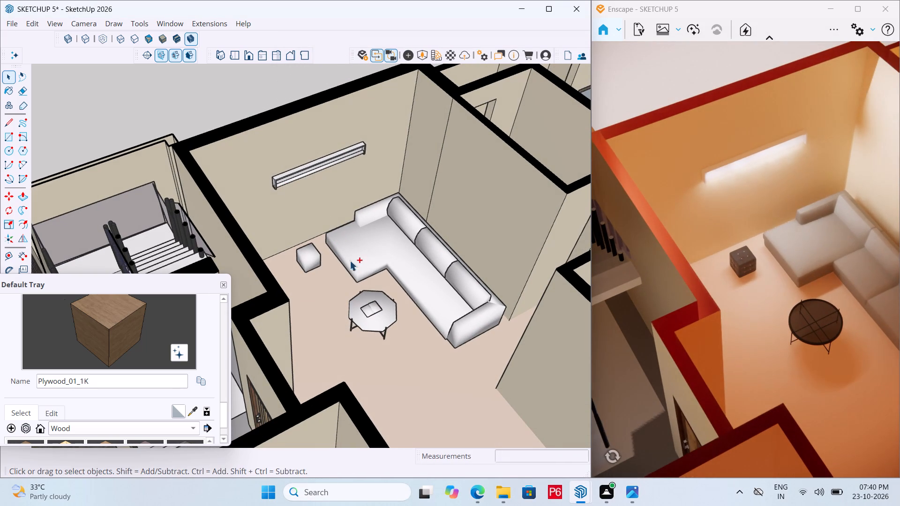
key(ctrl+s)
Examine the open book on the coffee table up close in the model and the render.
scroll(375, 319, up, 5)
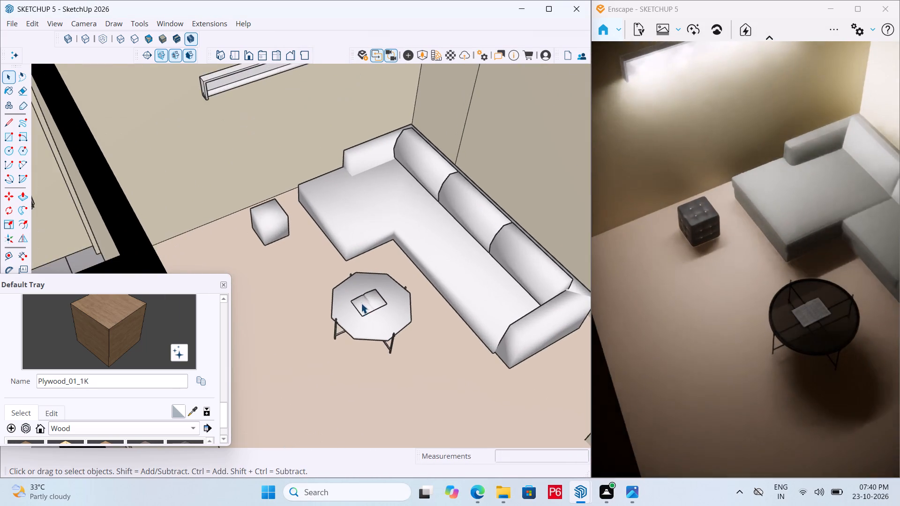
scroll(361, 300, up, 17)
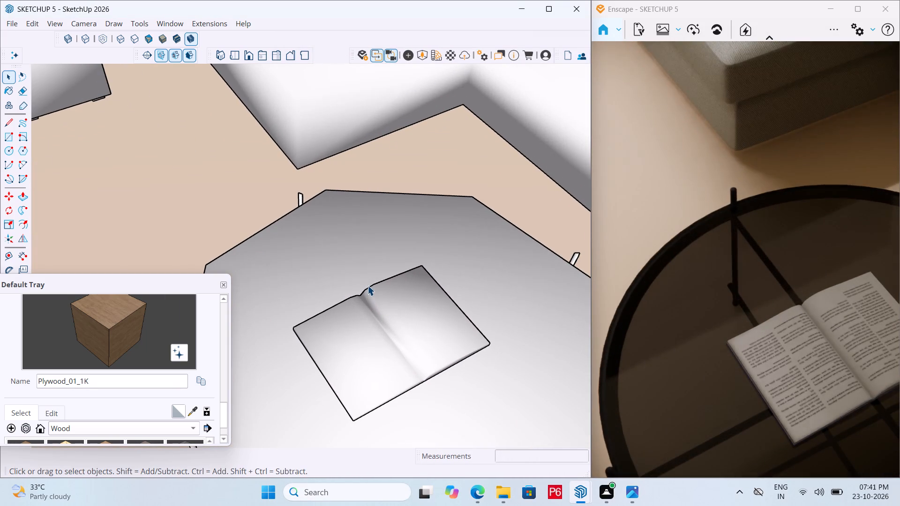
scroll(367, 286, down, 20)
Move the linear wall light in the living room about 2' 3" higher up the wall.
middle_drag(371, 307, 371, 317)
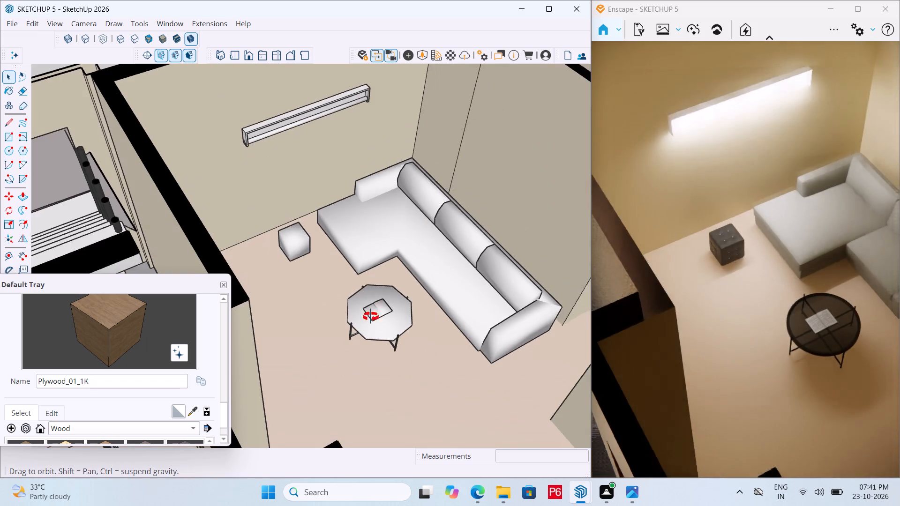
middle_drag(371, 317, 392, 379)
scroll(371, 305, down, 5)
middle_drag(380, 298, 315, 177)
scroll(320, 184, up, 4)
click(337, 208)
scroll(340, 211, up, 6)
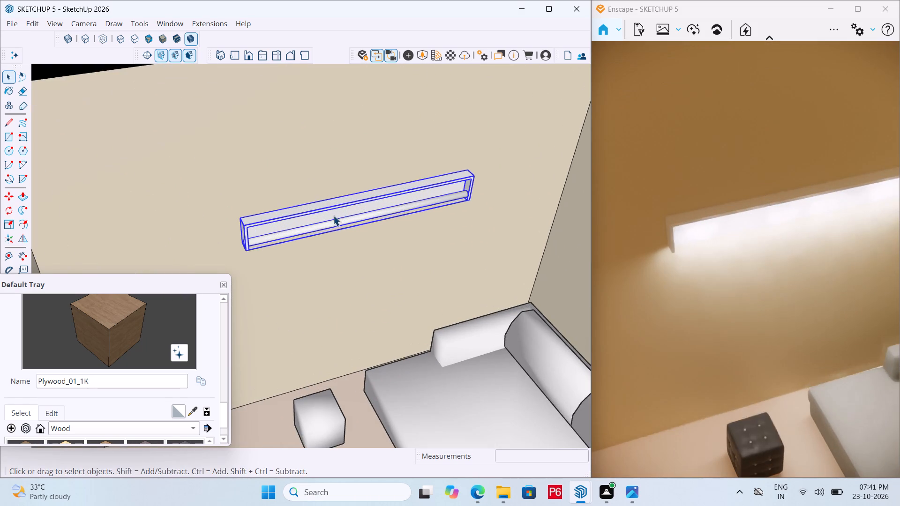
scroll(398, 243, down, 1)
middle_drag(404, 246, 507, 256)
scroll(342, 255, up, 5)
scroll(276, 263, up, 2)
key(m)
click(252, 260)
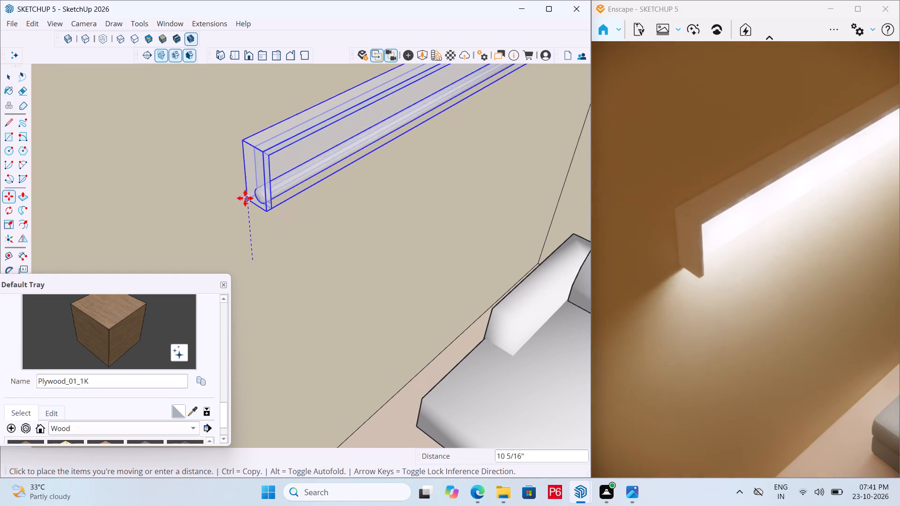
scroll(241, 197, down, 7)
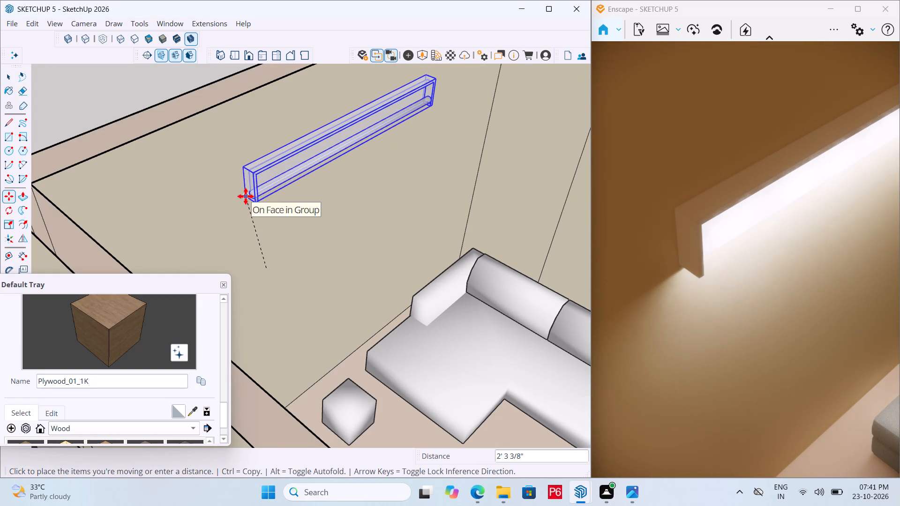
click(246, 196)
Save the model.
scroll(309, 216, down, 4)
middle_drag(301, 216, 234, 224)
scroll(238, 235, down, 4)
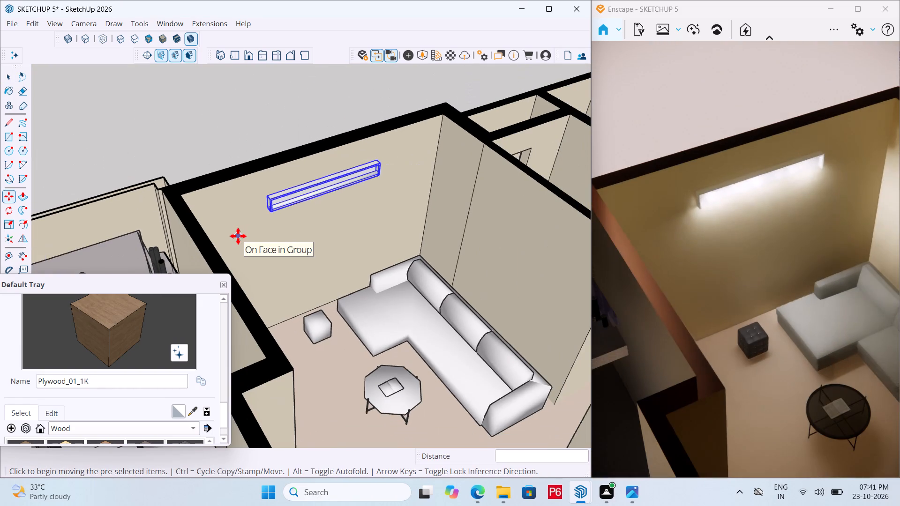
key(ctrl+s)
key(ctrl+s)
key(ctrl+s)
key(ctrl+s)
key(ctrl+s)
Examine the living room and the whole sectioned house from several angles in the model and the render.
scroll(251, 235, down, 4)
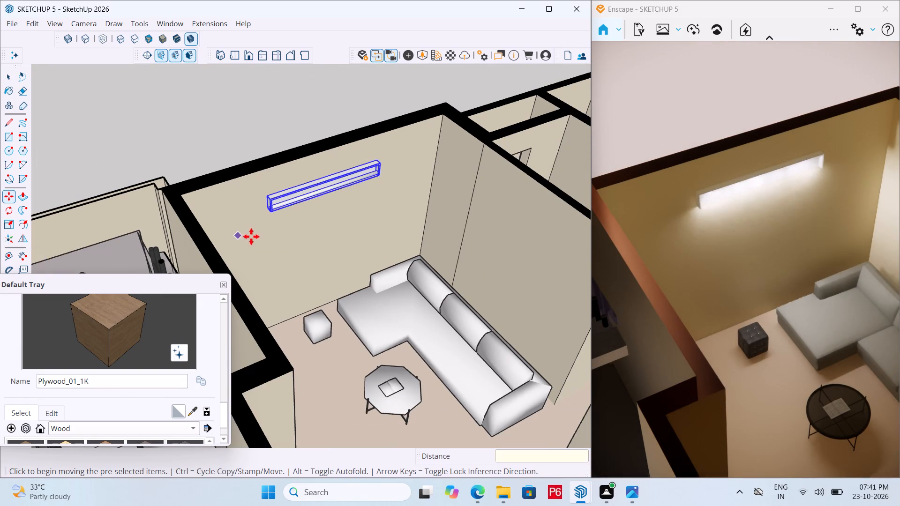
scroll(251, 237, down, 8)
middle_drag(291, 248, 76, 275)
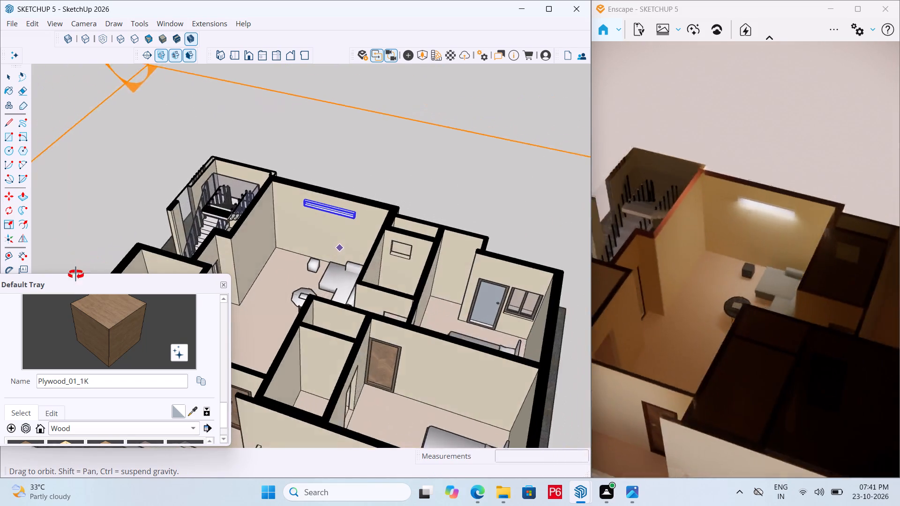
middle_drag(76, 275, 183, 312)
scroll(220, 200, up, 5)
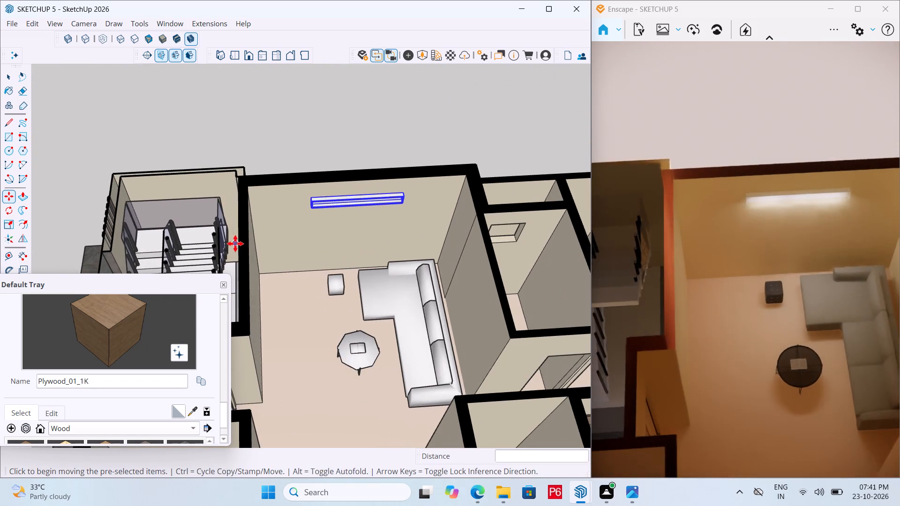
middle_drag(240, 244, 320, 212)
scroll(270, 182, down, 9)
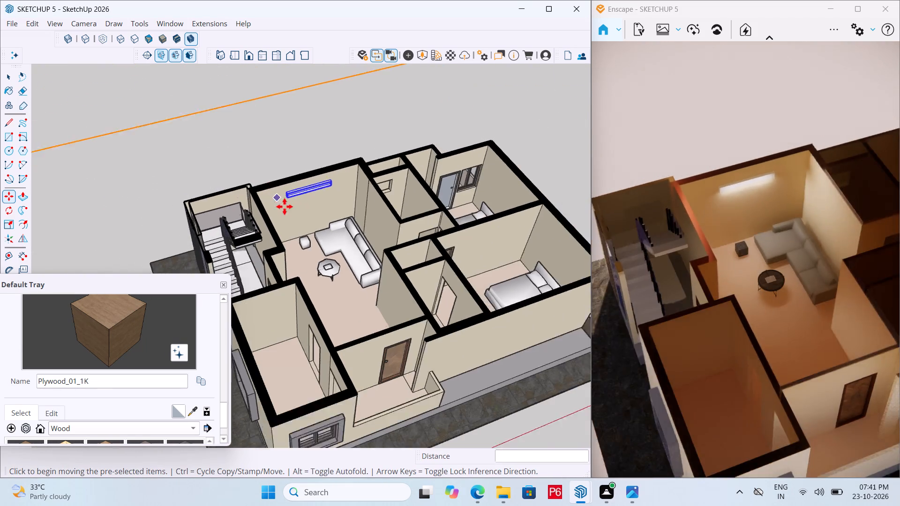
scroll(285, 207, down, 2)
middle_drag(285, 220, 257, 245)
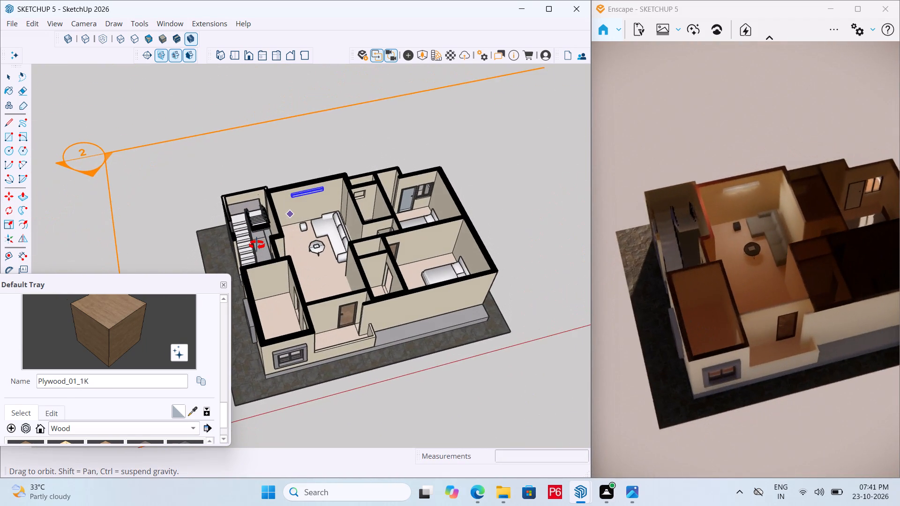
middle_drag(257, 245, 422, 289)
middle_drag(422, 289, 407, 284)
middle_drag(357, 268, 240, 230)
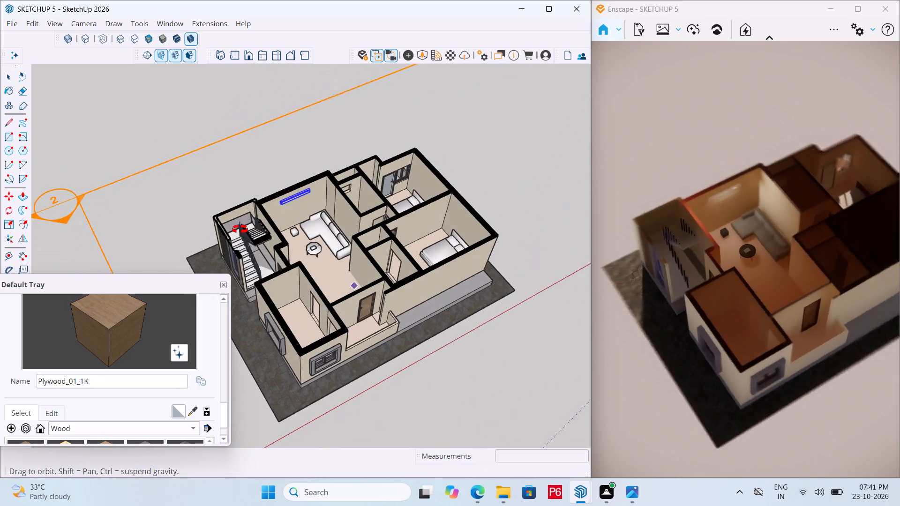
middle_drag(240, 230, 238, 230)
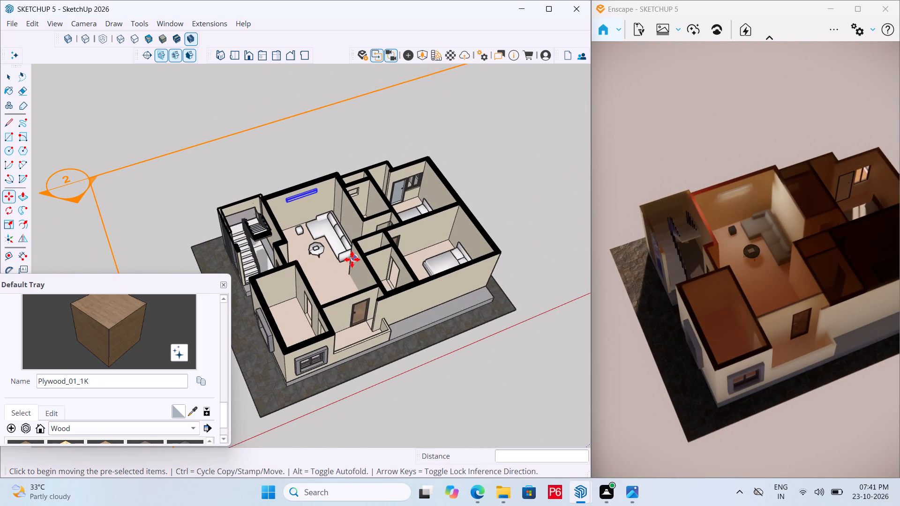
scroll(331, 213, down, 4)
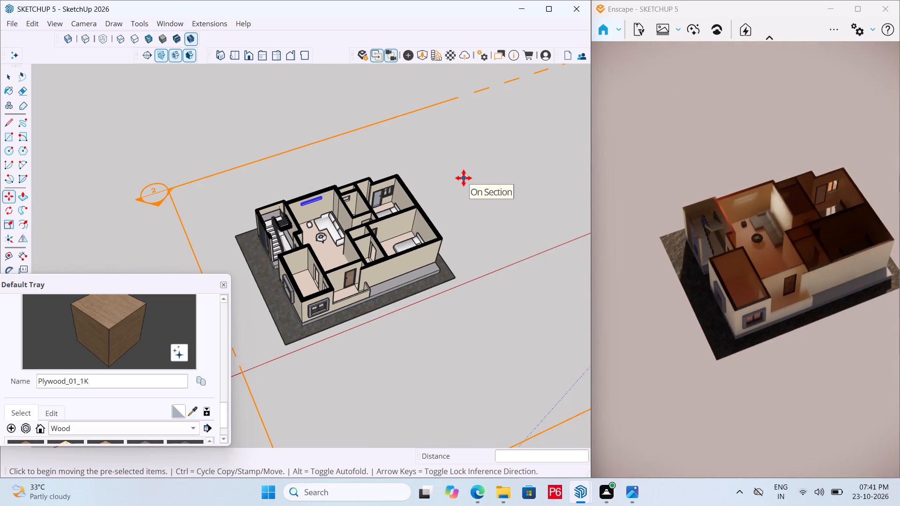
key(space)
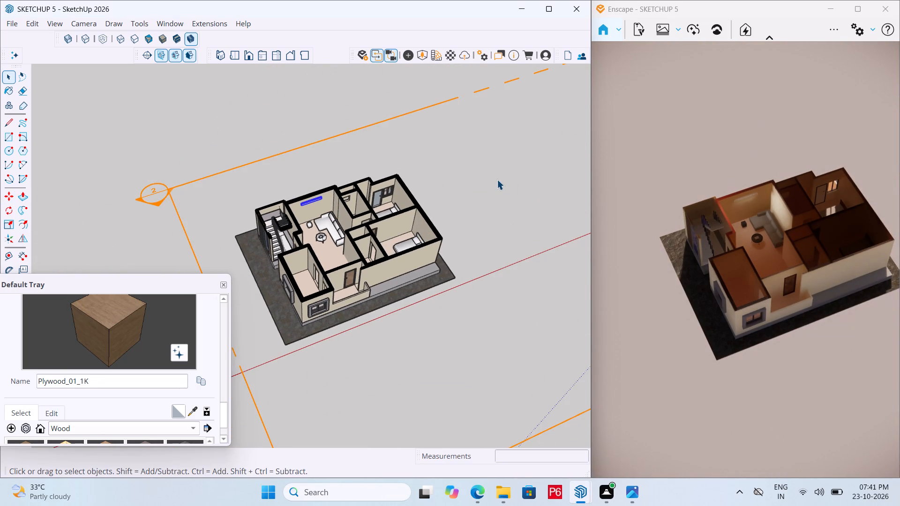
Place a vertical section plane on the front wall of the house, accepting the name Section 3 and symbol 3.
click(497, 179)
double_click(497, 179)
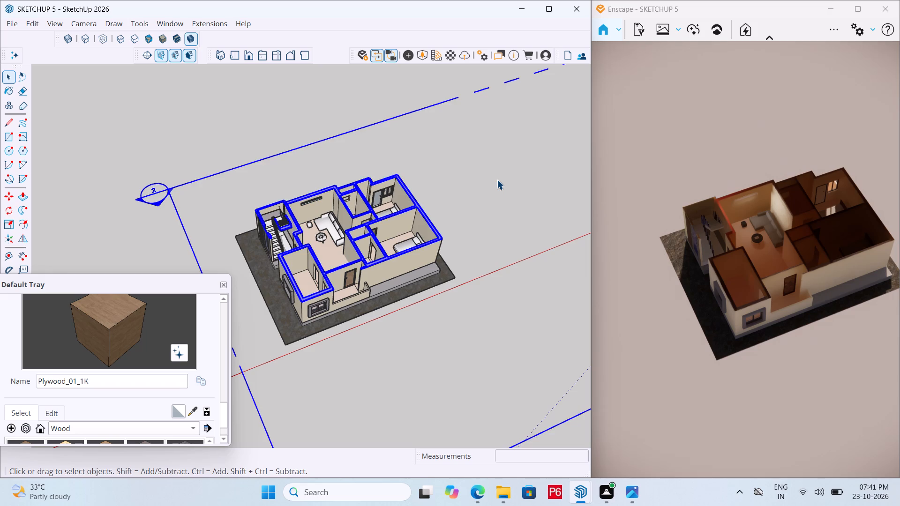
middle_drag(388, 274, 380, 212)
double_click(465, 200)
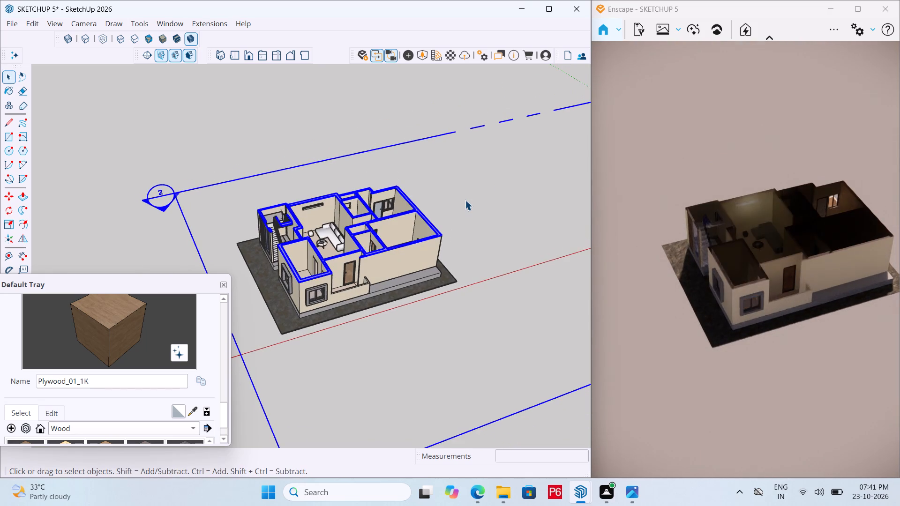
double_click(464, 198)
click(150, 57)
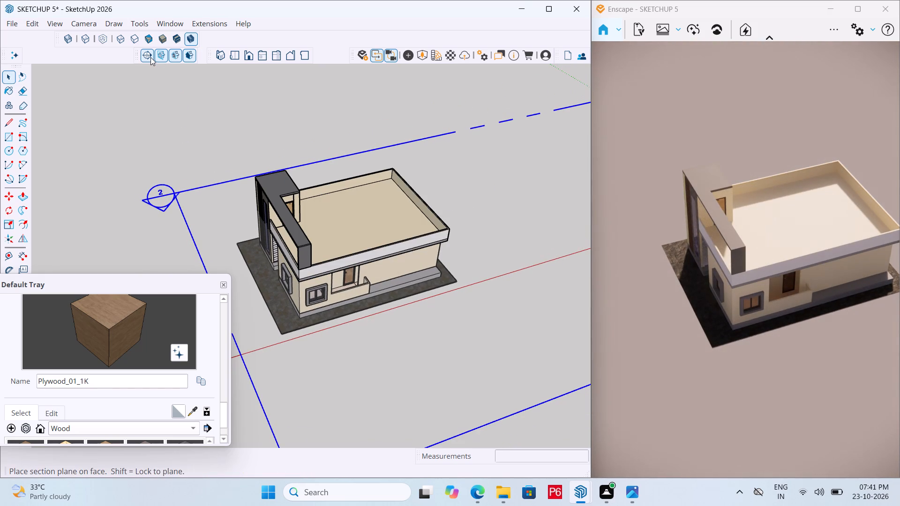
double_click(358, 265)
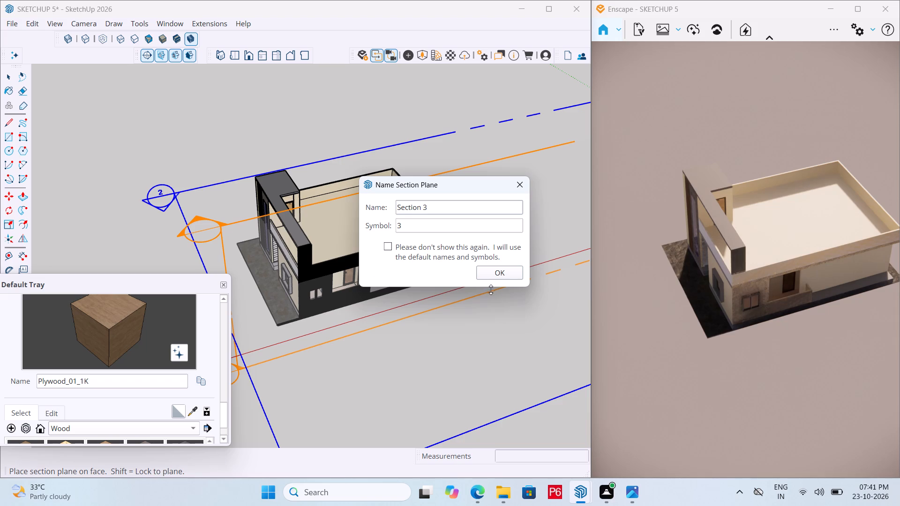
click(501, 275)
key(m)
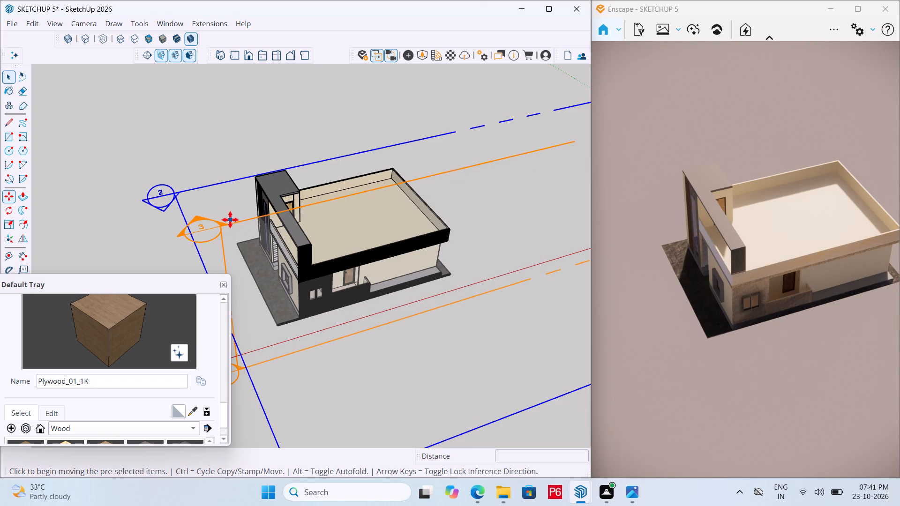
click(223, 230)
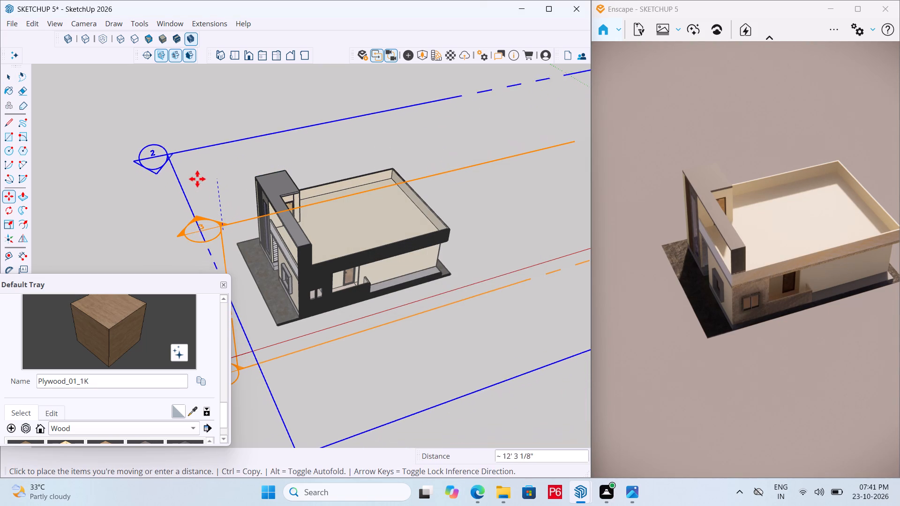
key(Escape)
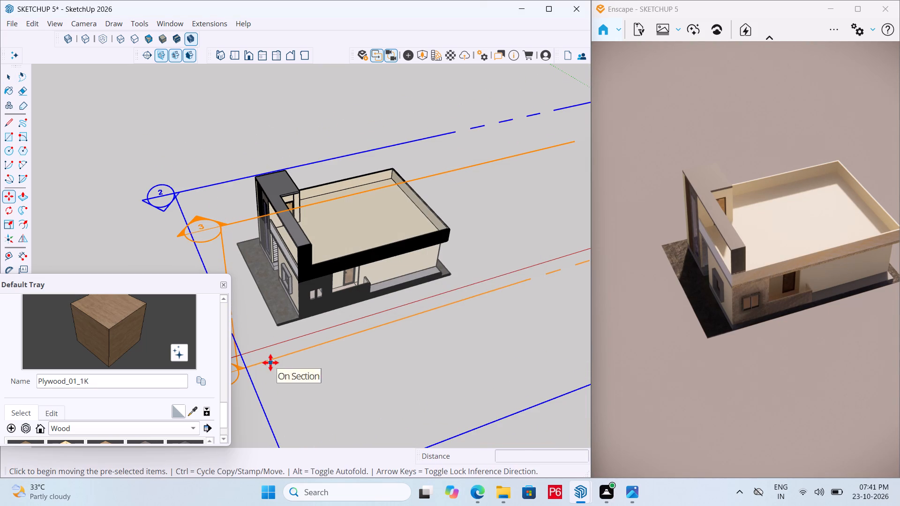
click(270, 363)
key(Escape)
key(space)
Move section plane 3 about 15' 1" into the house so it cuts through the living room and bedroom.
click(290, 357)
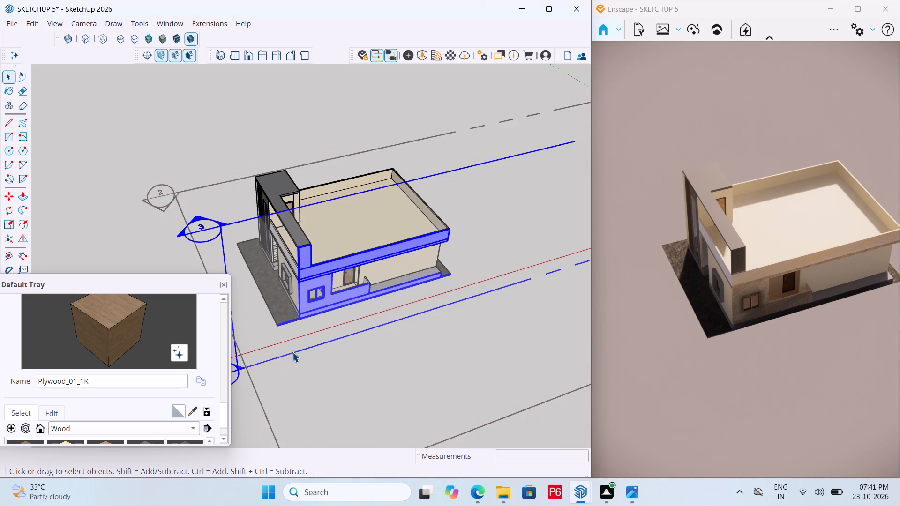
key(m)
click(293, 351)
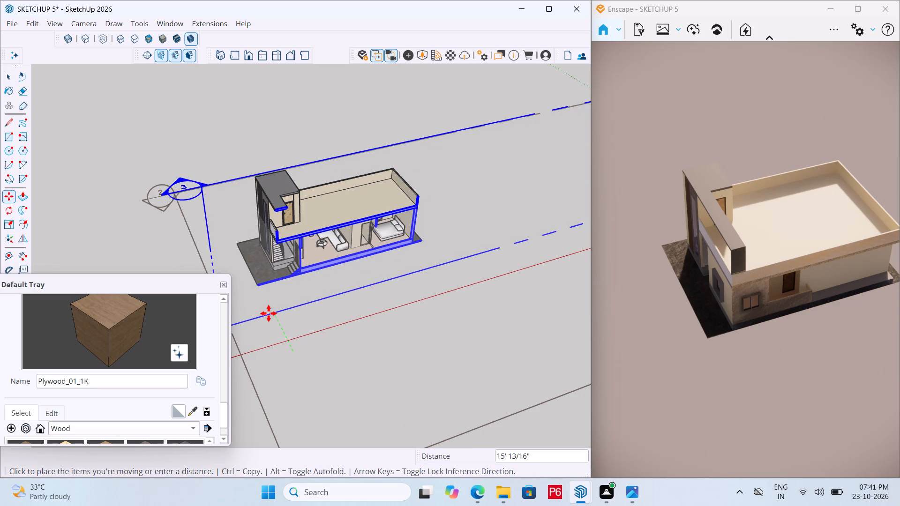
click(269, 313)
Draw a rectangle on the underside of the living-room ceiling, from the back-wall corner to the opposite wall's front corner.
middle_drag(308, 284, 246, 138)
scroll(246, 138, up, 8)
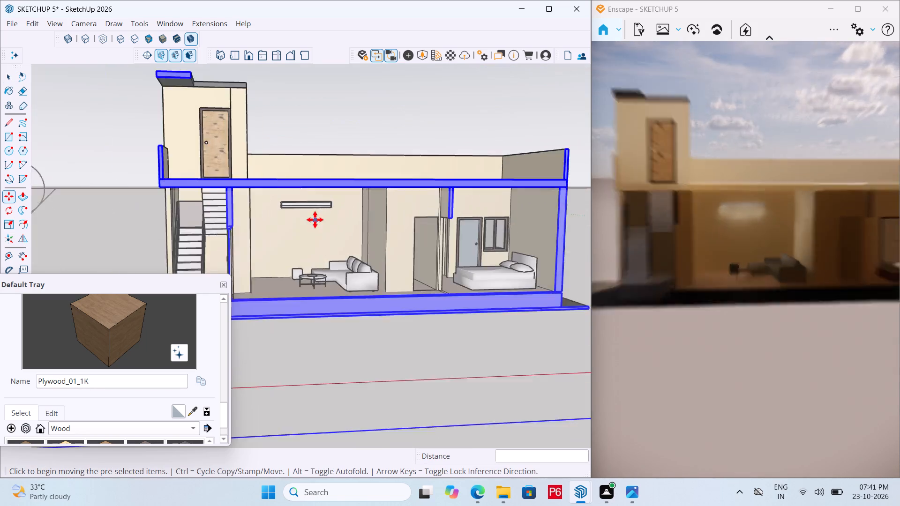
scroll(315, 220, up, 4)
middle_drag(311, 213, 229, 87)
middle_drag(228, 102, 229, 109)
middle_drag(266, 213, 303, 240)
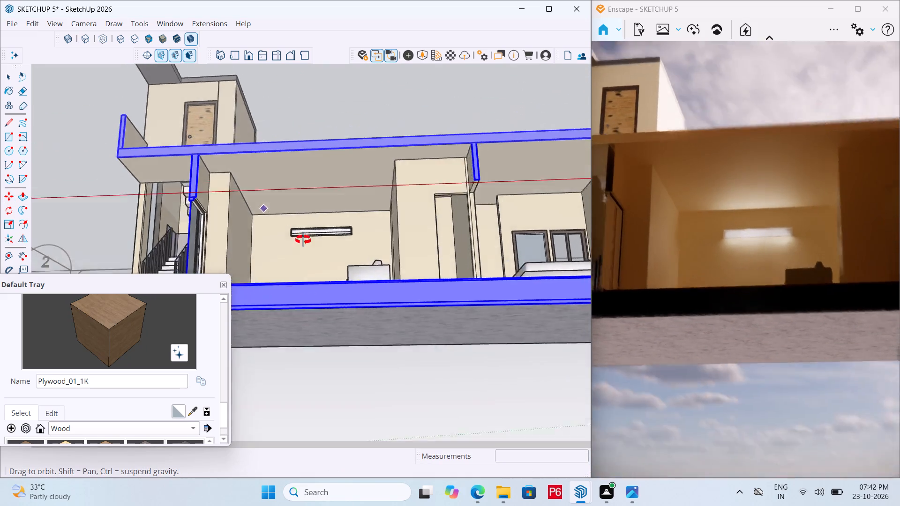
middle_drag(303, 240, 338, 270)
scroll(317, 219, up, 4)
middle_drag(311, 204, 302, 191)
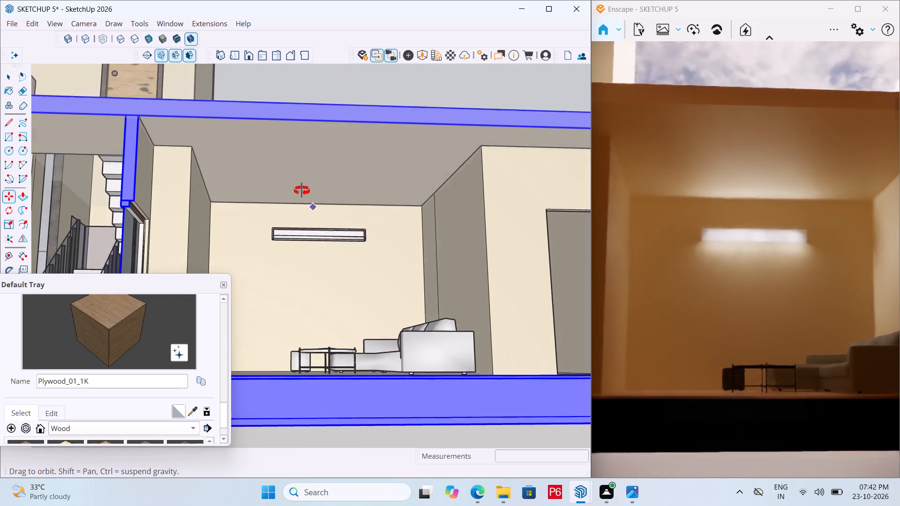
middle_drag(302, 191, 266, 182)
key(r)
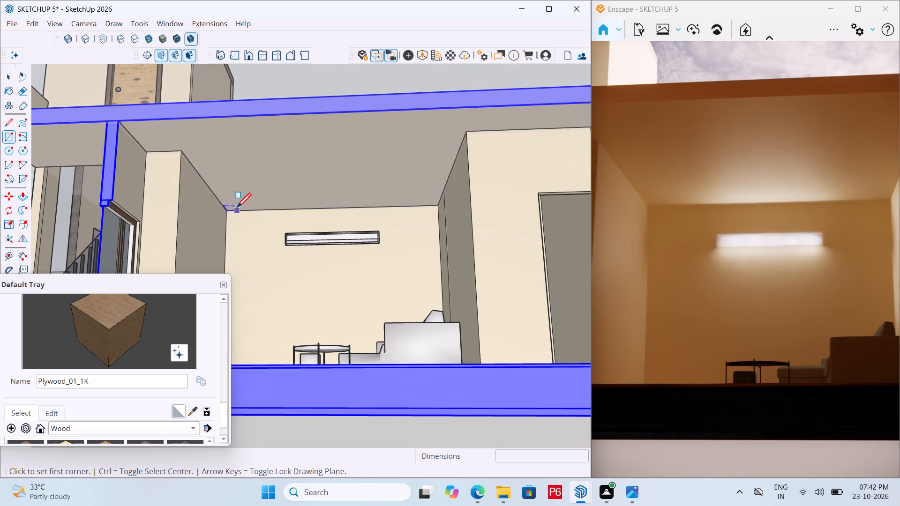
click(232, 214)
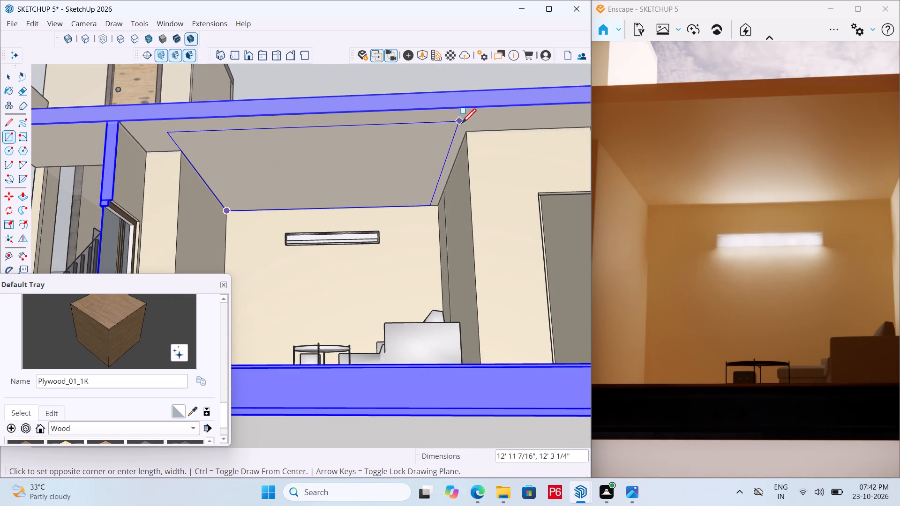
click(466, 130)
Make the living-room ceiling rectangle, face and edges, into a group.
key(space)
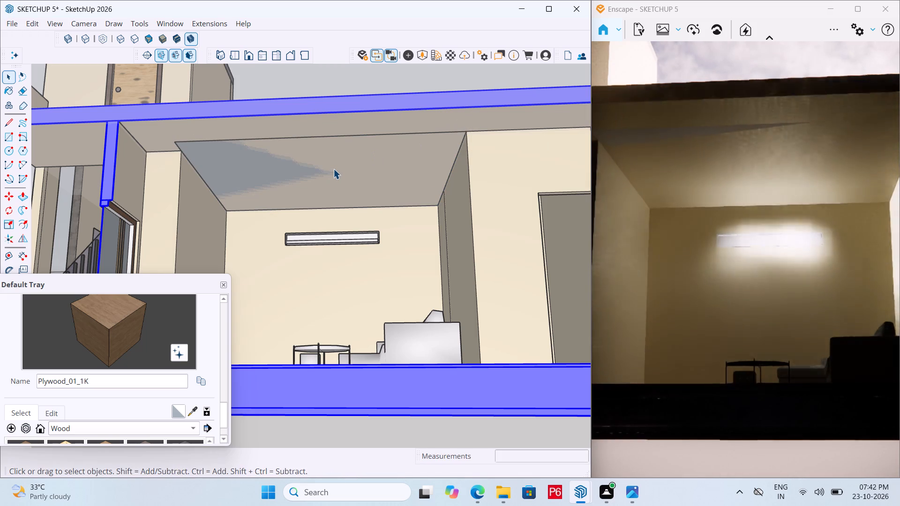
double_click(333, 169)
right_click(328, 162)
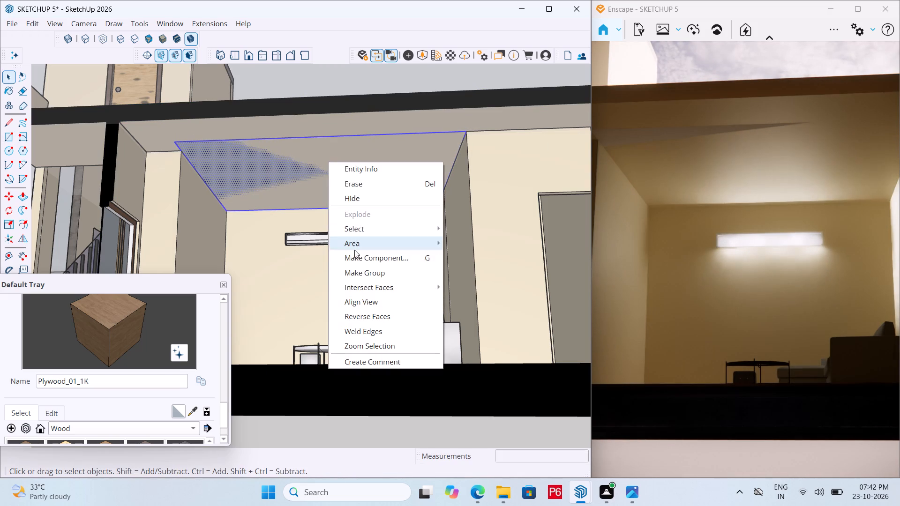
click(367, 270)
Inside the ceiling group, push/pull the rectangle downward 4" into a false-ceiling slab.
double_click(338, 157)
click(308, 157)
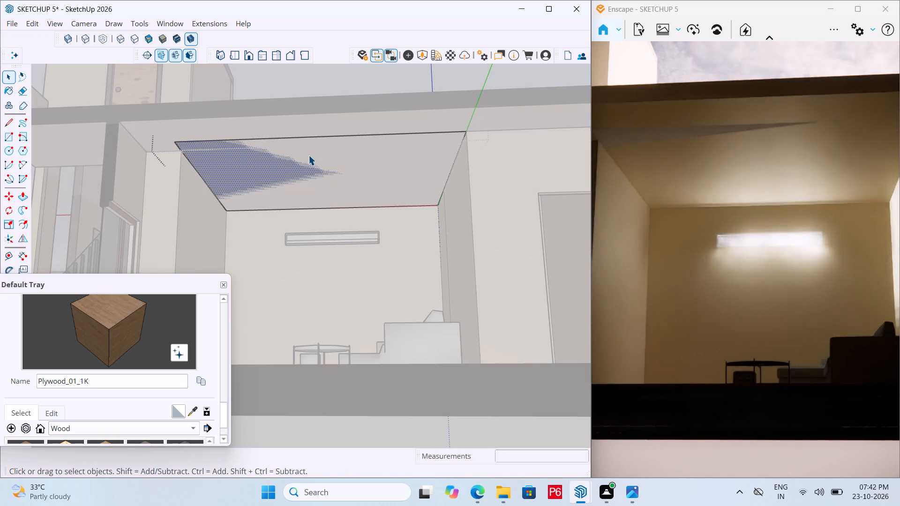
key(p)
click(308, 155)
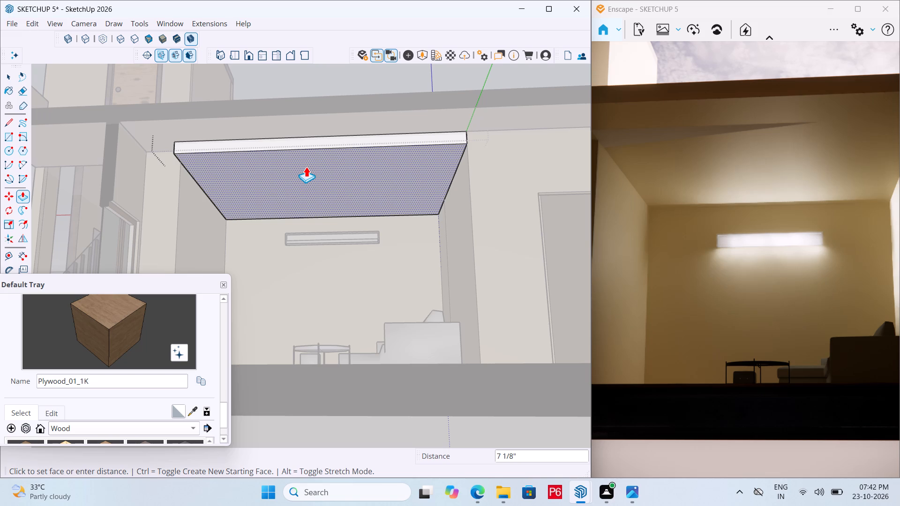
text(4")
key(Return)
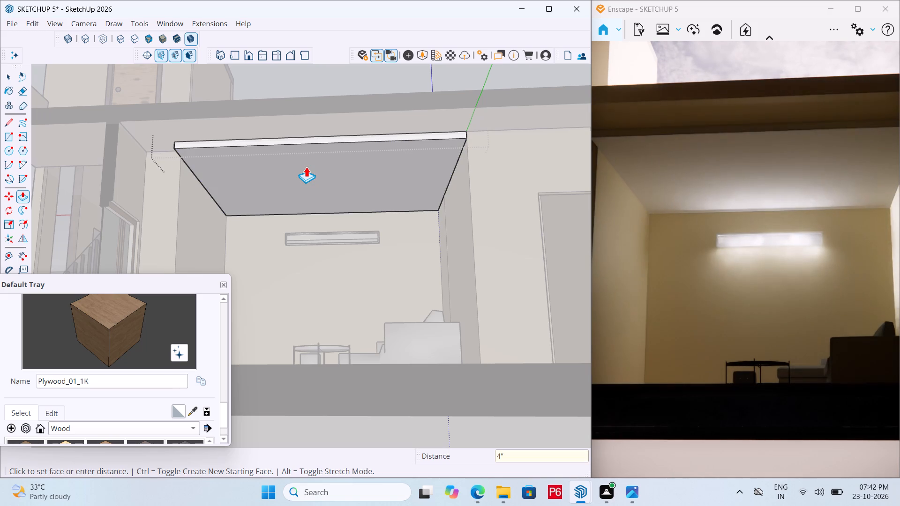
Offset the edges of the false ceiling's underside 2' inward.
middle_drag(307, 167, 280, 127)
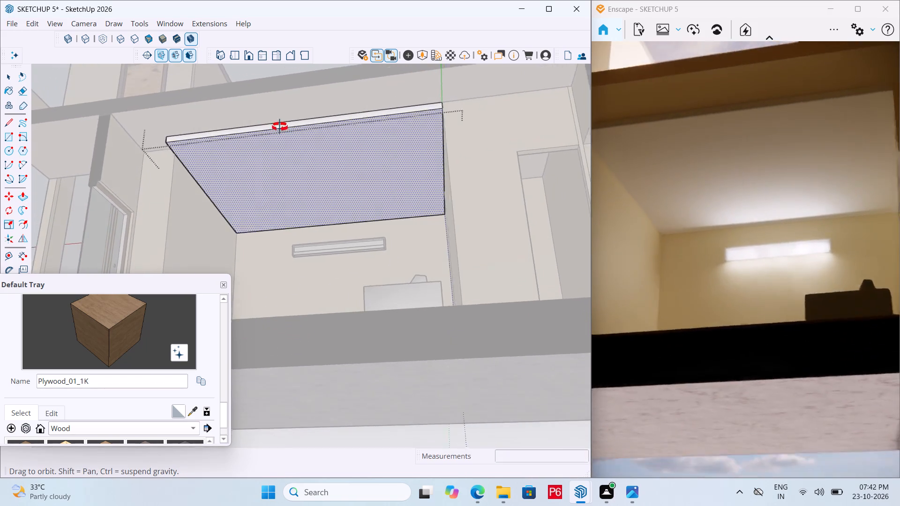
middle_drag(280, 127, 289, 131)
scroll(290, 138, up, 4)
key(space)
double_click(222, 158)
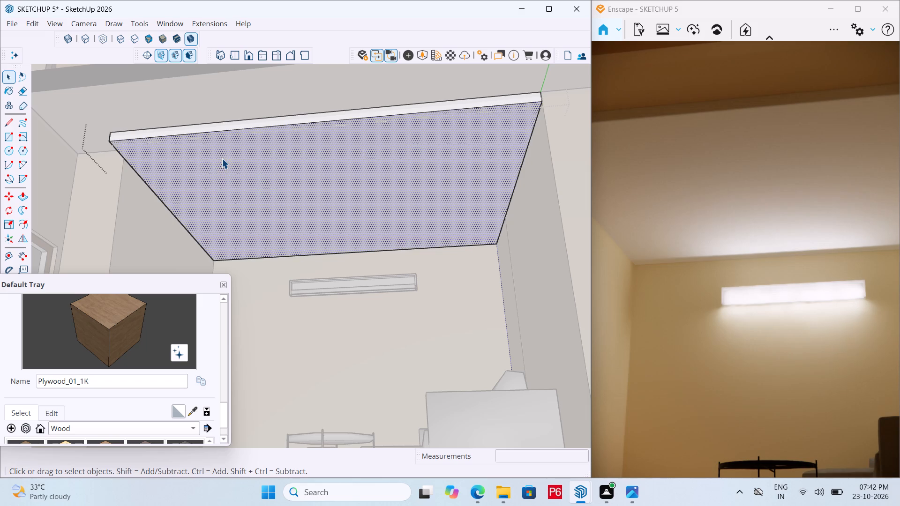
click(199, 157)
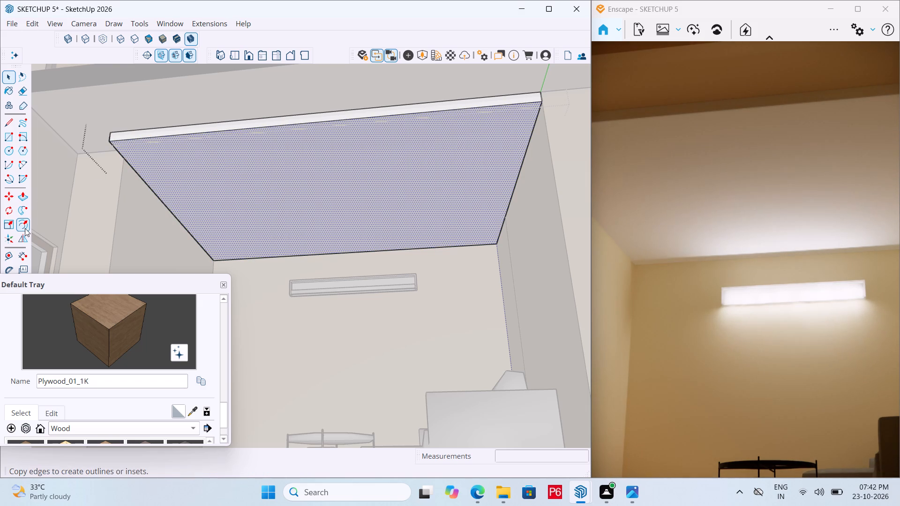
click(25, 228)
click(225, 176)
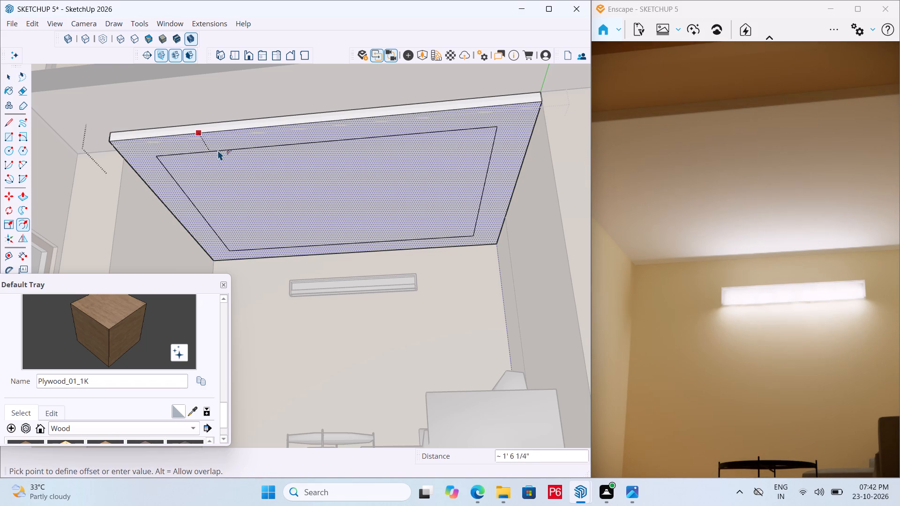
text(2')
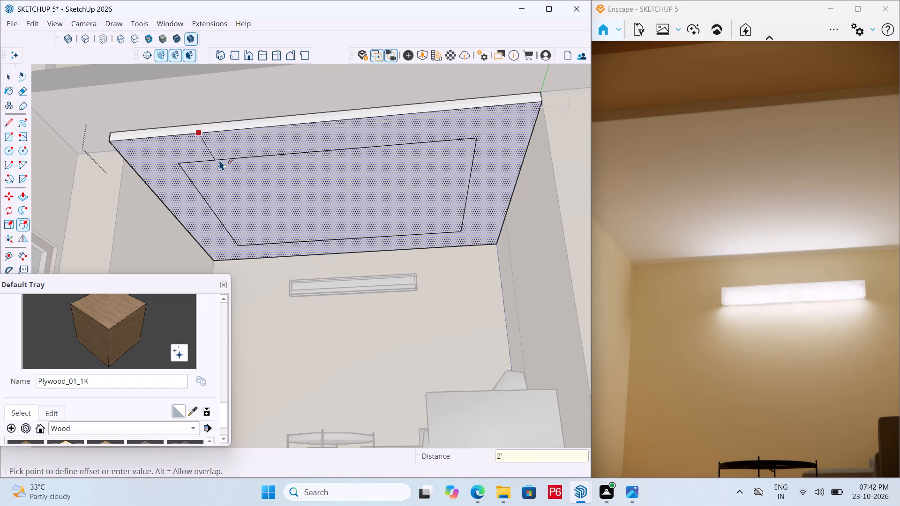
key(Return)
Draw two crossing centre lines between the opposite edge midpoints of the inner false-ceiling rectangle.
middle_drag(305, 204, 379, 166)
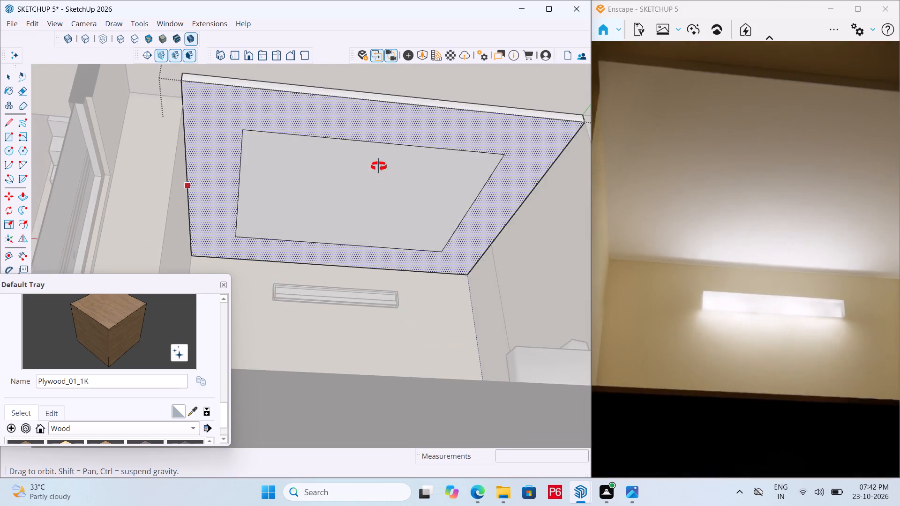
middle_drag(379, 166, 328, 194)
key(space)
click(351, 199)
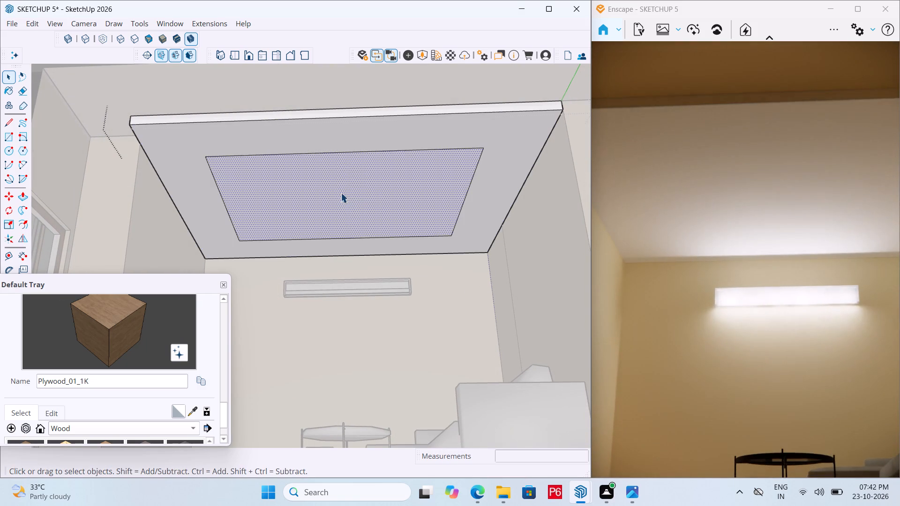
click(11, 148)
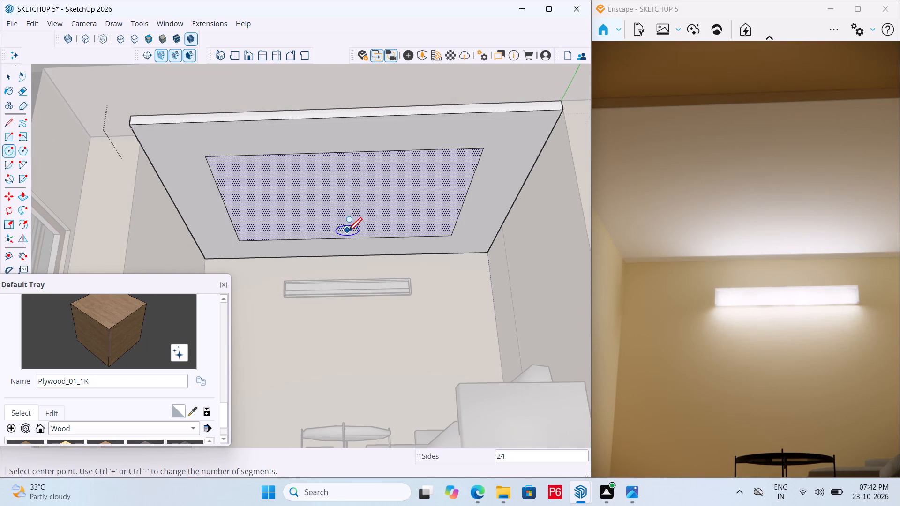
key(l)
drag(344, 240, 344, 226)
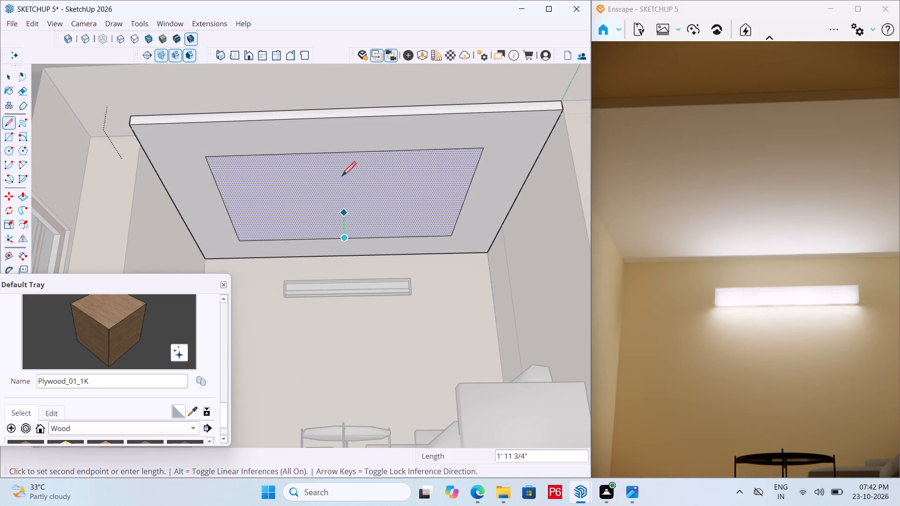
click(345, 156)
key(l)
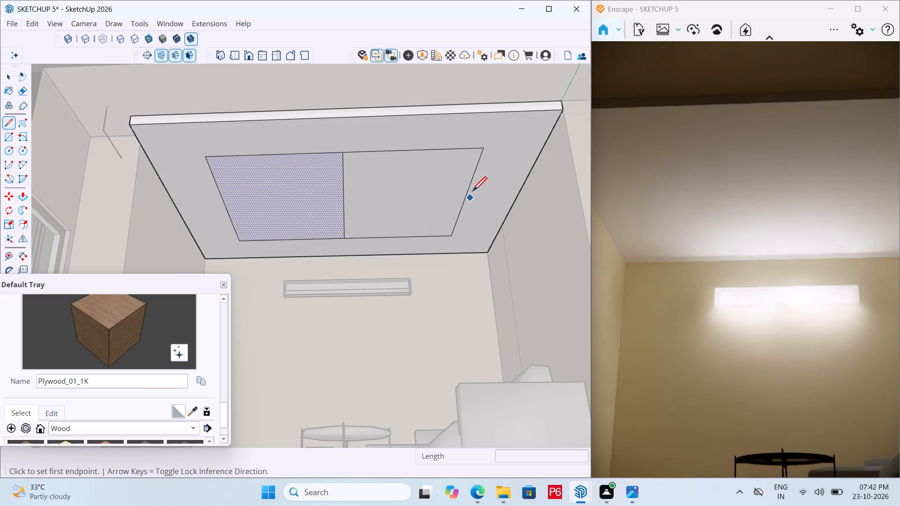
click(467, 195)
click(224, 201)
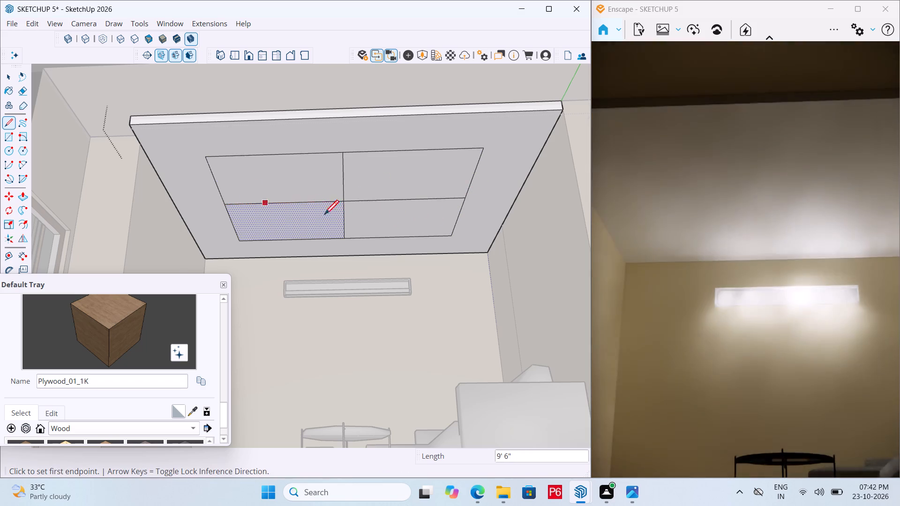
Draw a six-sided polygon with a radius of about 1' 11" centred where the false ceiling's centre lines cross.
scroll(350, 223, up, 2)
key(space)
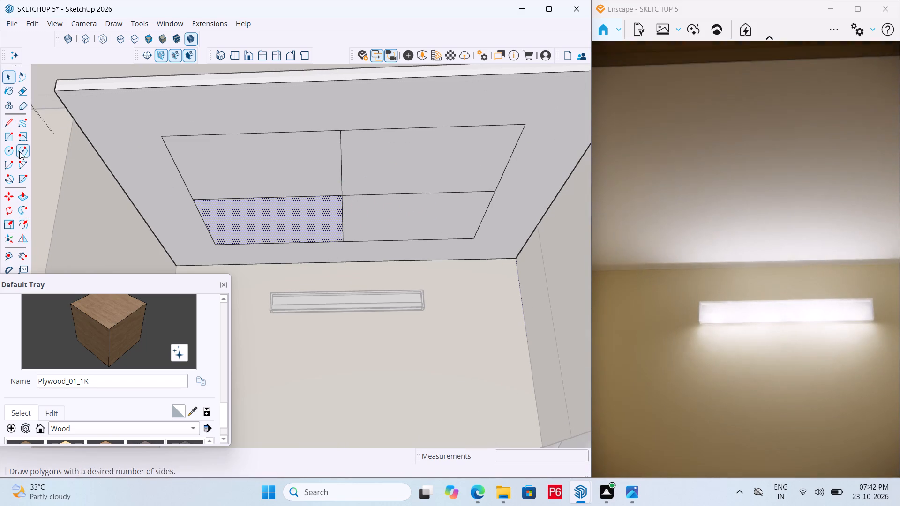
click(9, 152)
click(23, 150)
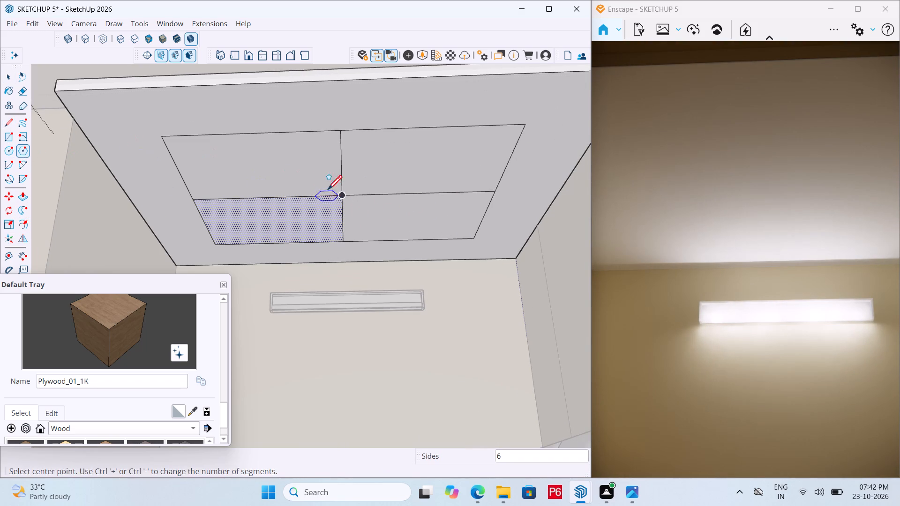
click(339, 195)
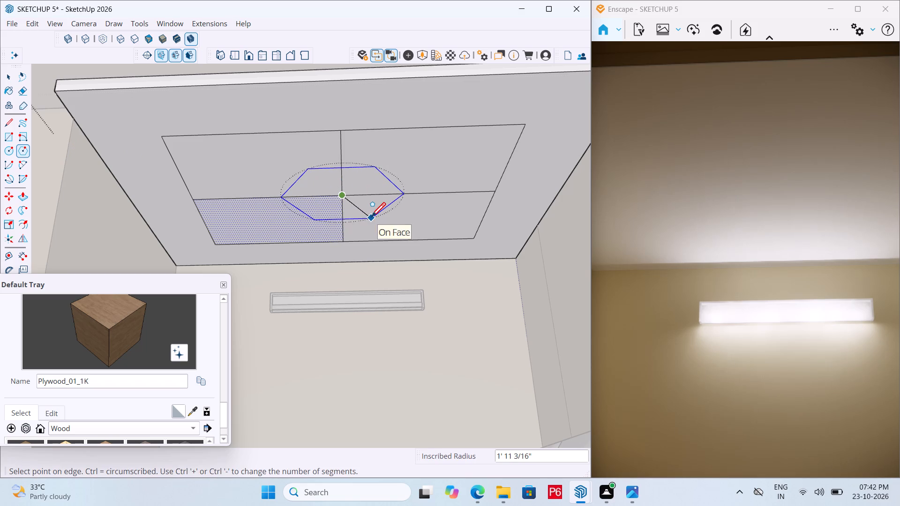
click(371, 218)
key(space)
Erase the false ceiling's centre-line segments both outside and inside the hexagon, leaving only the rectangle and hexagon outlines.
key(e)
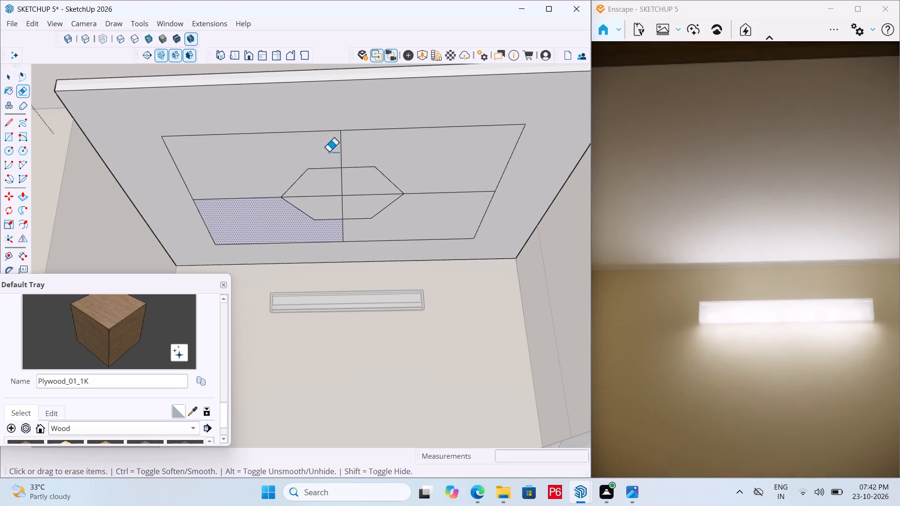
drag(331, 152, 374, 151)
click(425, 186)
drag(426, 189, 426, 194)
drag(426, 194, 415, 196)
click(260, 193)
click(259, 197)
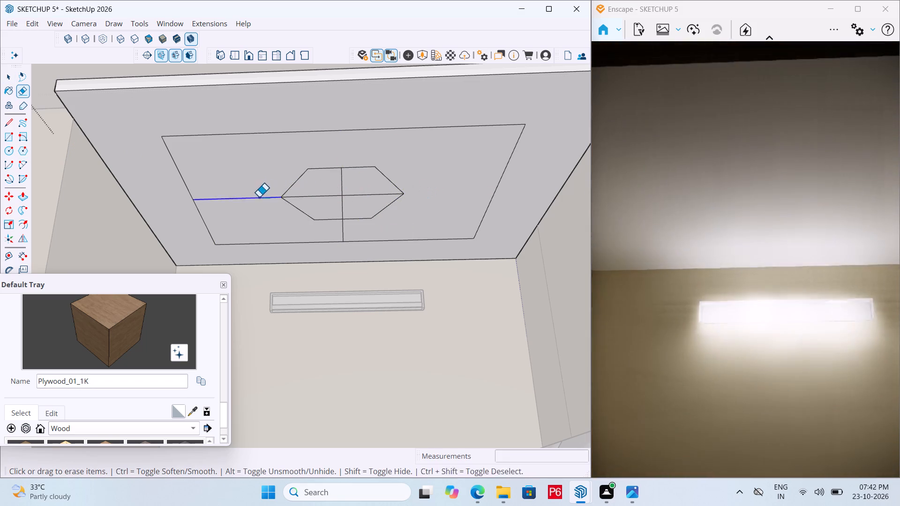
drag(322, 200, 326, 194)
double_click(355, 193)
drag(338, 184, 352, 189)
drag(357, 202, 359, 197)
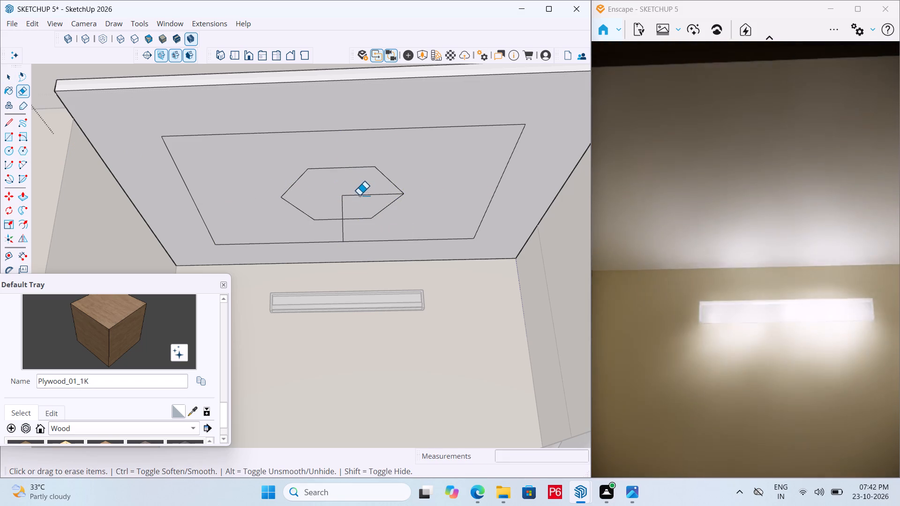
drag(352, 201, 345, 200)
click(341, 202)
click(341, 234)
Save the model.
scroll(309, 187, down, 2)
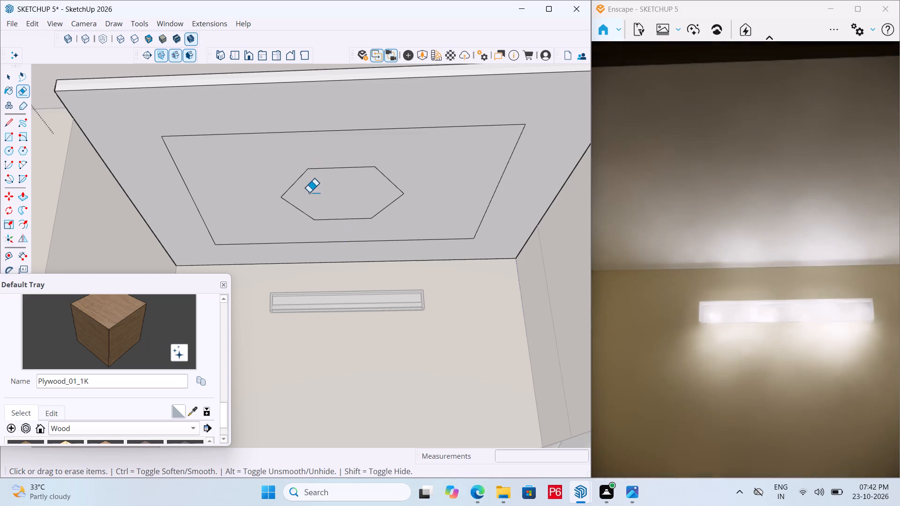
scroll(309, 193, down, 2)
middle_drag(308, 194, 276, 211)
key(ctrl+s)
key(ctrl+s)
key(ctrl+s)
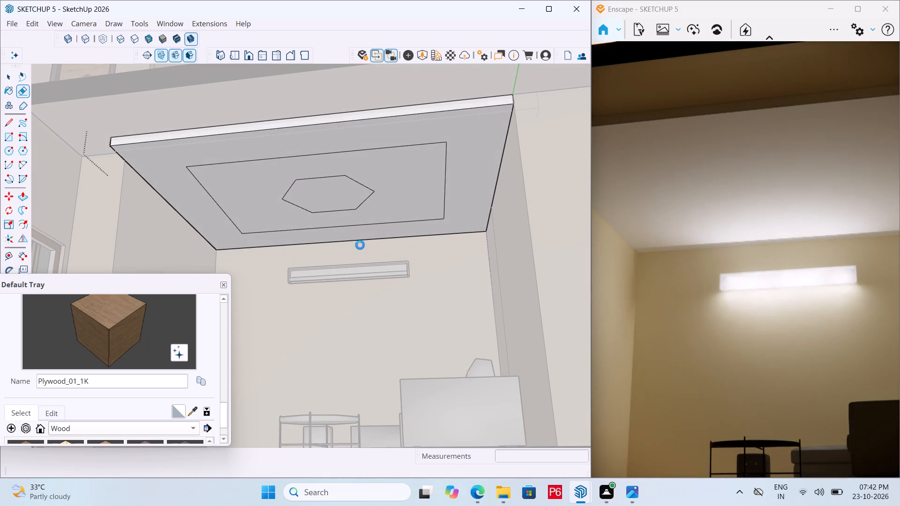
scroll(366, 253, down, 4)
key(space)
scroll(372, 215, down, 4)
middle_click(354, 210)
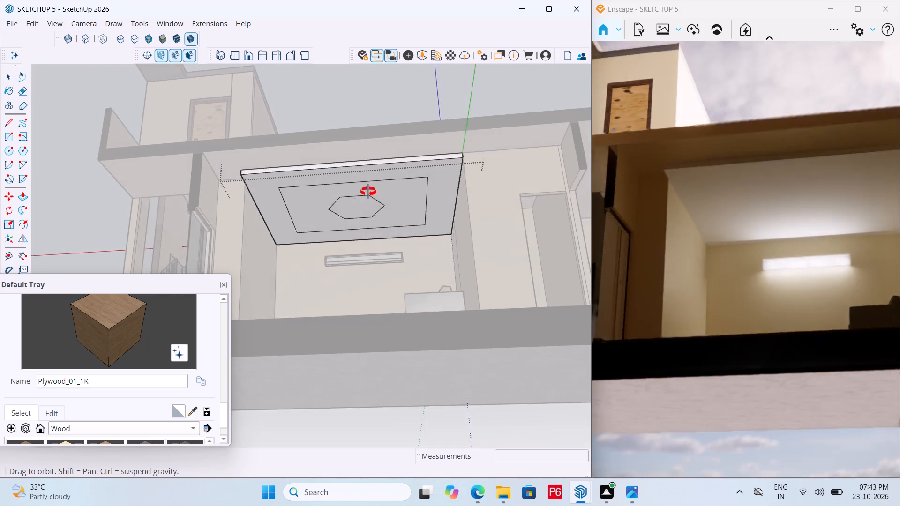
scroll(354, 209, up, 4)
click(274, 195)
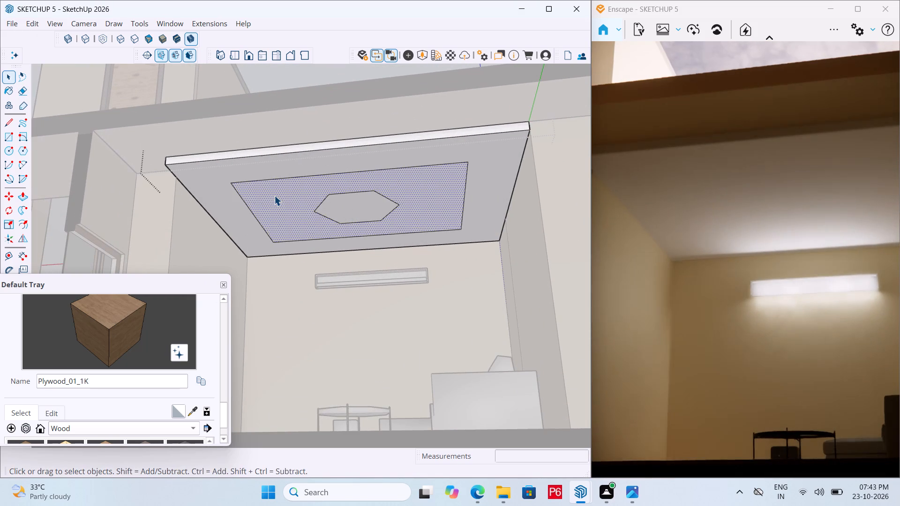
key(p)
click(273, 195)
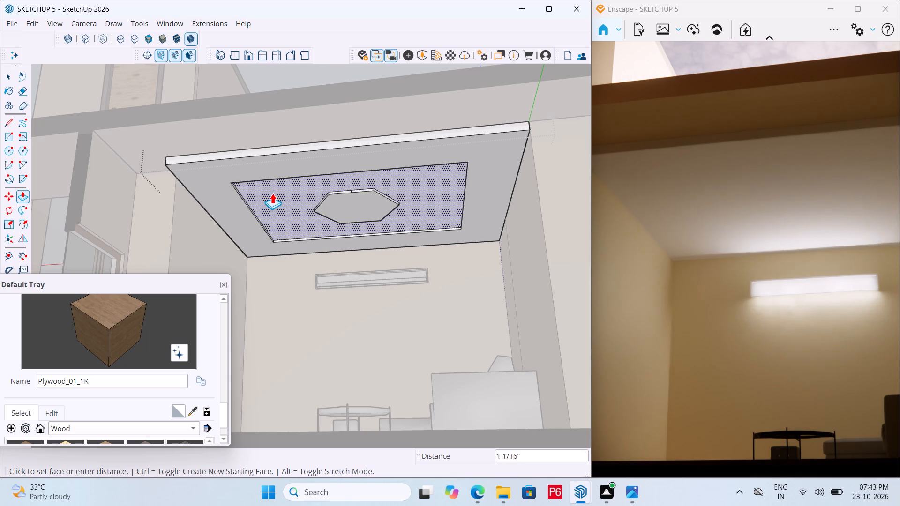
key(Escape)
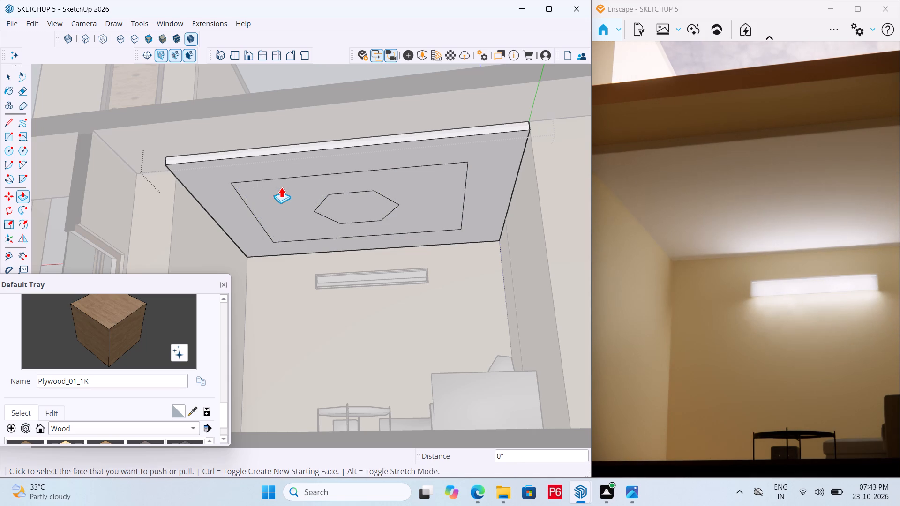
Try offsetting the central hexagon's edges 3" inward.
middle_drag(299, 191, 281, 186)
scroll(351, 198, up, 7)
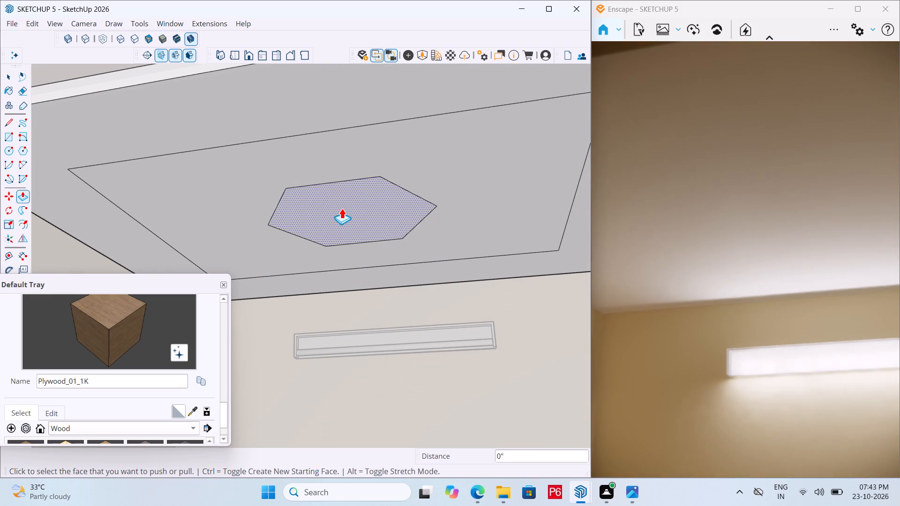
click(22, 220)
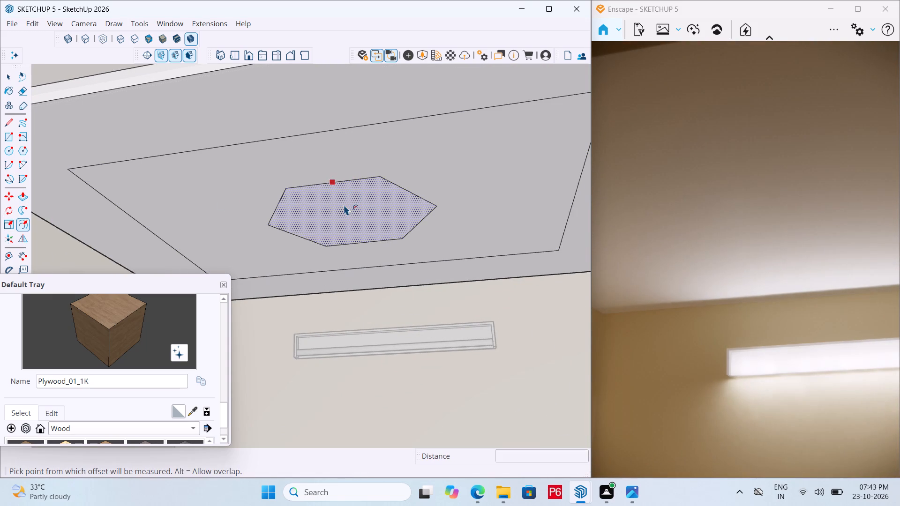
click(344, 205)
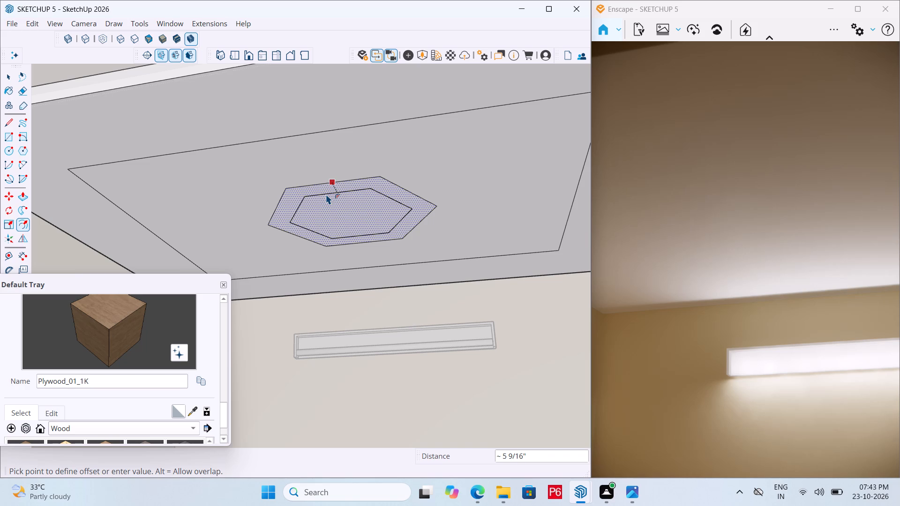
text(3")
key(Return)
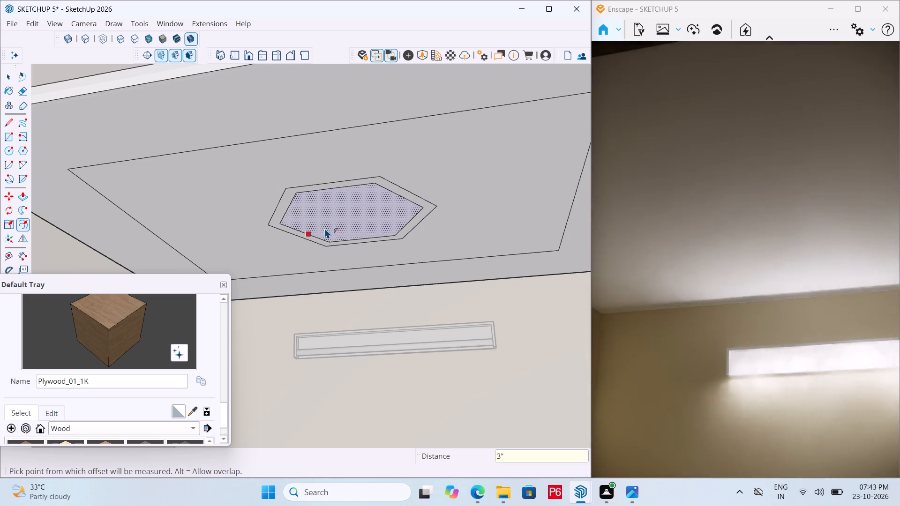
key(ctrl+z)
Offset the central hexagon's edges 6" inward.
click(335, 216)
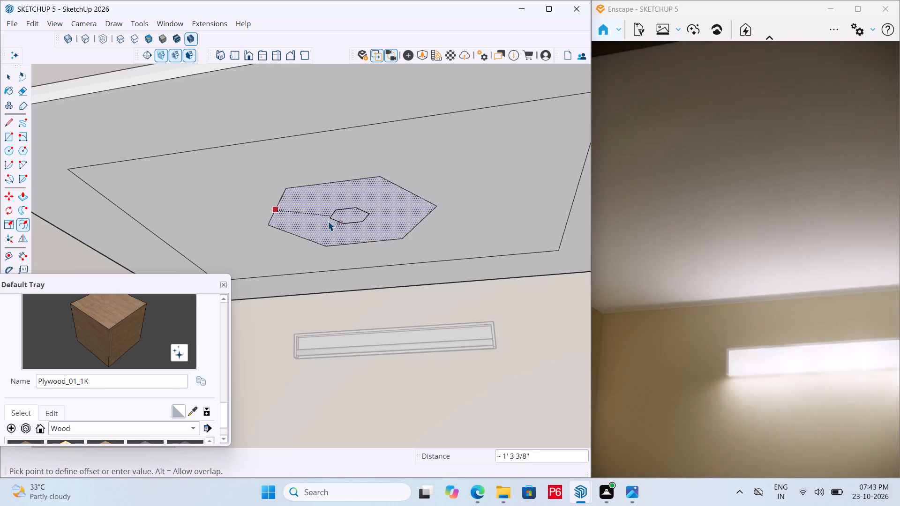
key(6)
key(shift+quotedbl)
key(Return)
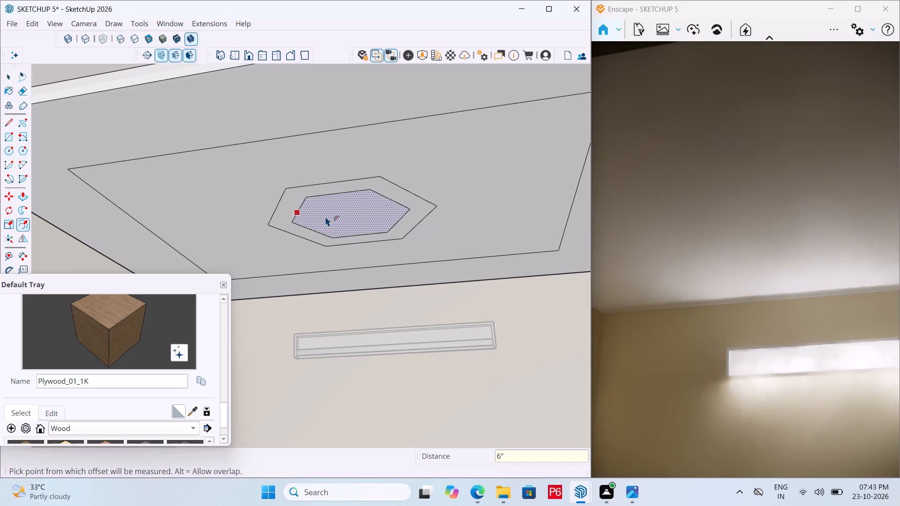
key(space)
Push/pull the face between the inner rectangle and the hexagon upward about 3 3/8" to recess it into the false ceiling.
middle_drag(320, 198, 331, 217)
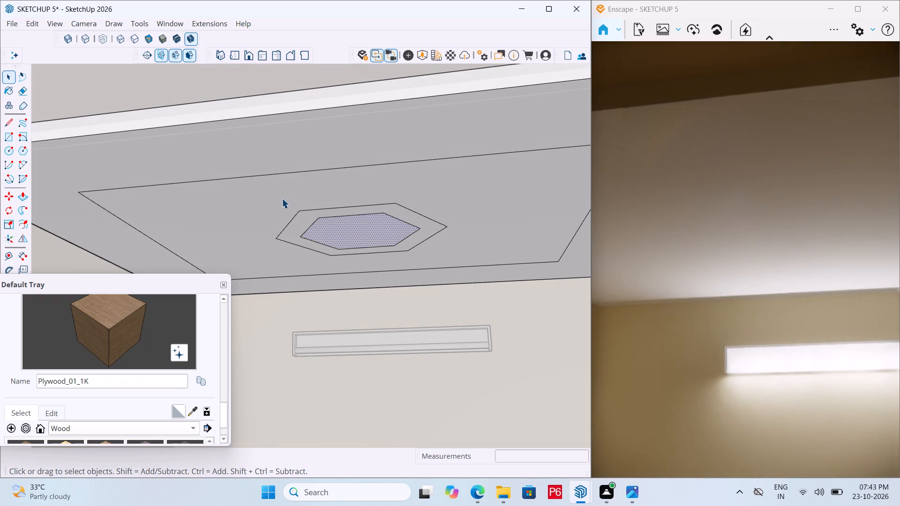
click(282, 198)
key(p)
click(261, 201)
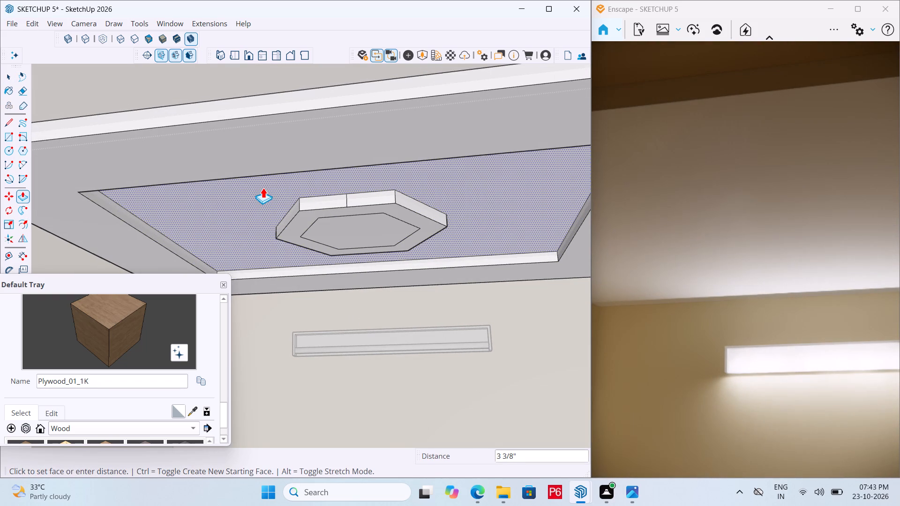
click(263, 187)
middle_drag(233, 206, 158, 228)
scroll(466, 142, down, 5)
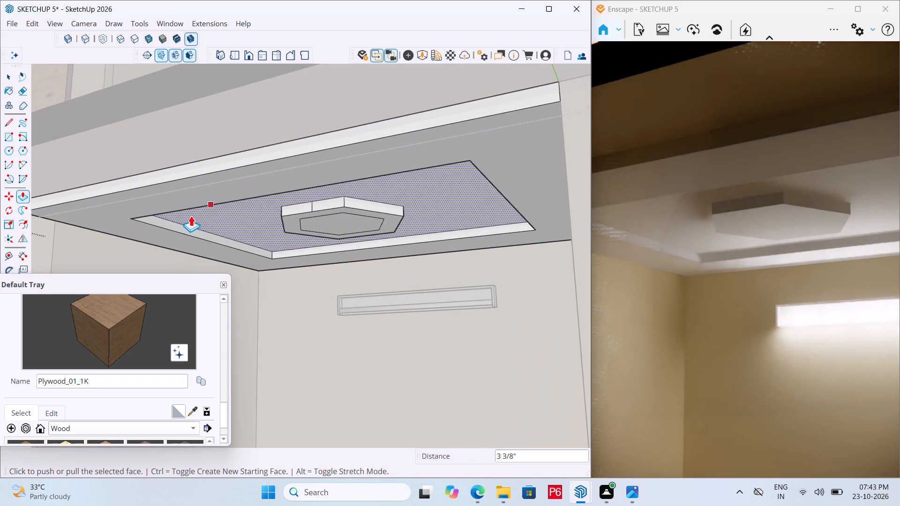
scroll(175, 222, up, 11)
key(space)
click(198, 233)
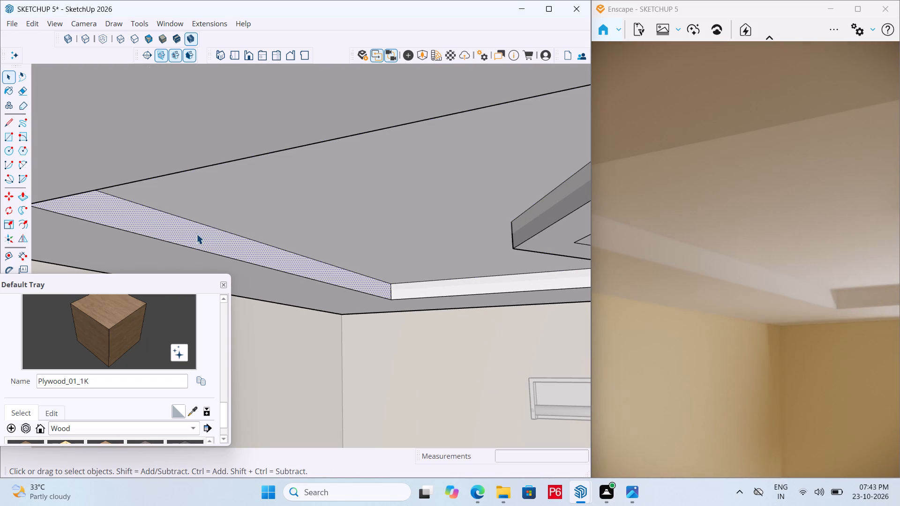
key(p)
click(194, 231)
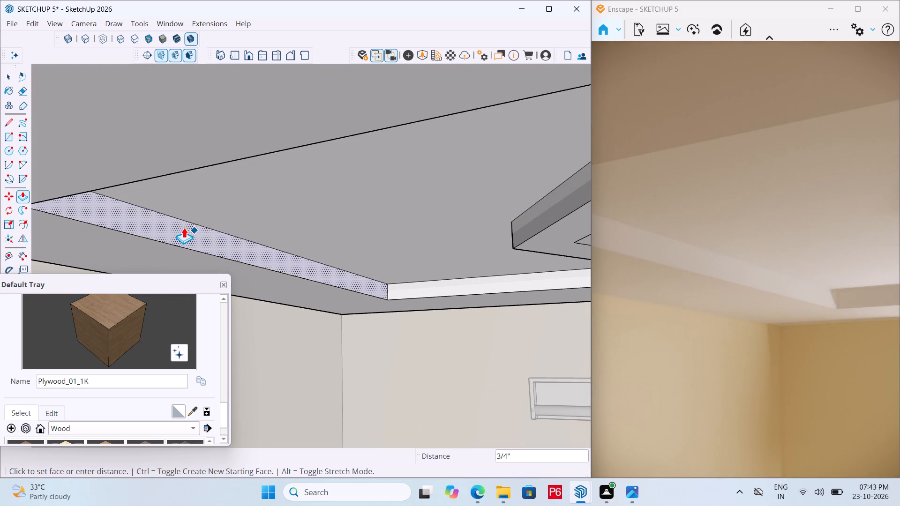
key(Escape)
Erase the stray vertical edge splitting one side face of the hexagonal block.
scroll(356, 198, down, 5)
middle_drag(287, 203, 330, 196)
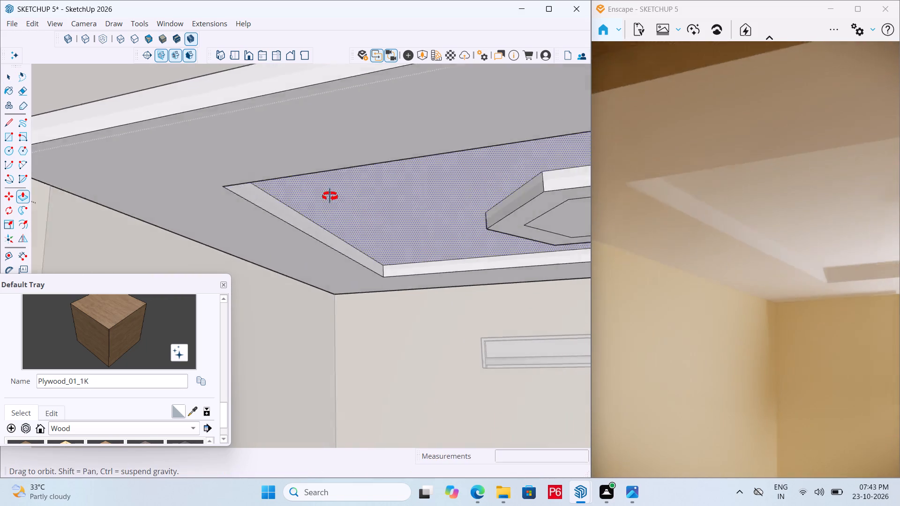
middle_drag(330, 196, 357, 200)
scroll(357, 200, down, 1)
scroll(221, 207, down, 13)
middle_drag(302, 200, 291, 88)
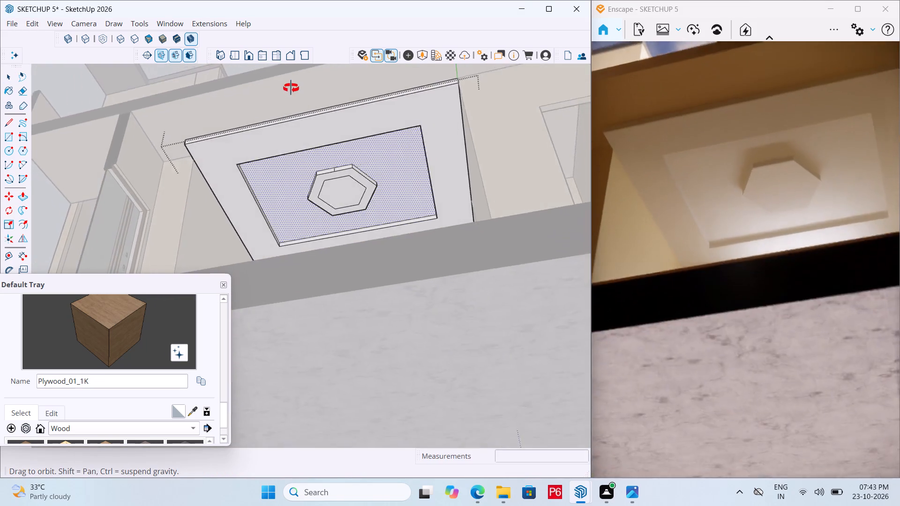
middle_drag(291, 88, 306, 161)
scroll(347, 175, up, 14)
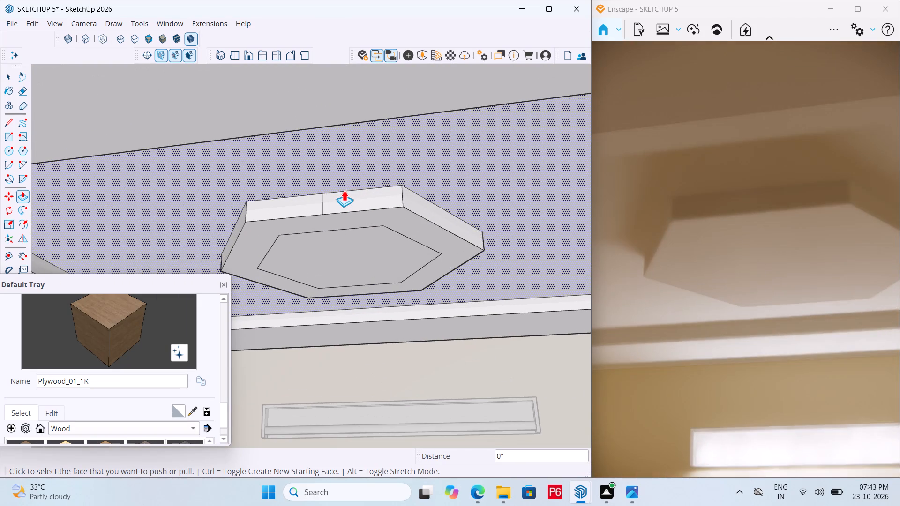
key(e)
double_click(320, 197)
drag(319, 196, 325, 197)
Examine the recessed false ceiling and its central hexagonal block from several angles.
scroll(366, 177, down, 6)
middle_drag(345, 185, 526, 150)
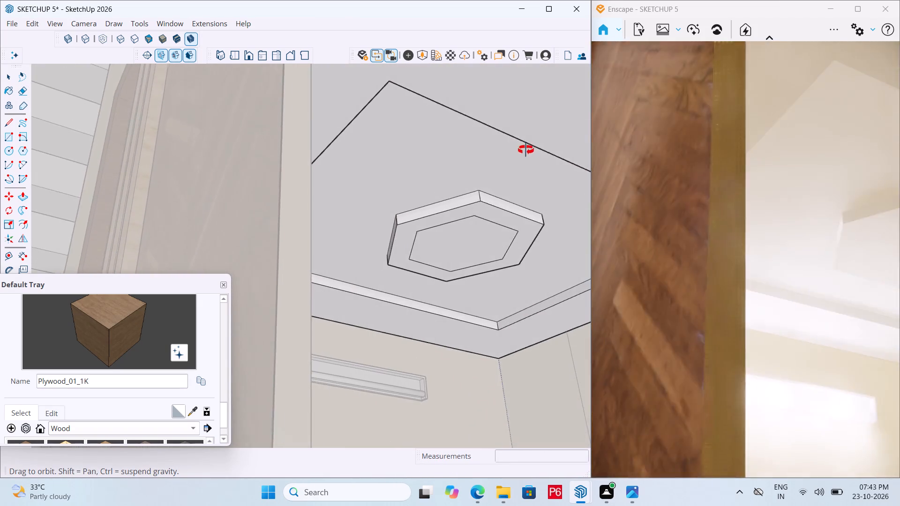
middle_drag(526, 150, 209, 180)
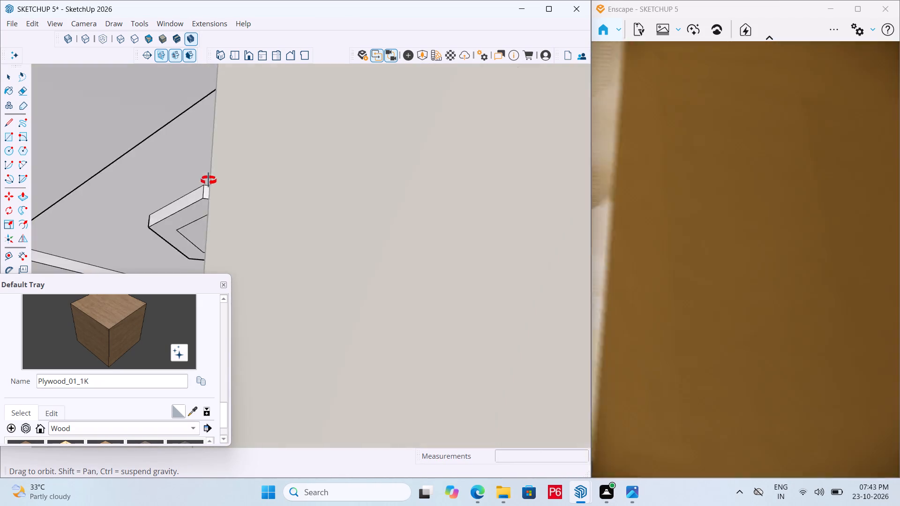
middle_drag(209, 180, 317, 201)
scroll(381, 176, down, 13)
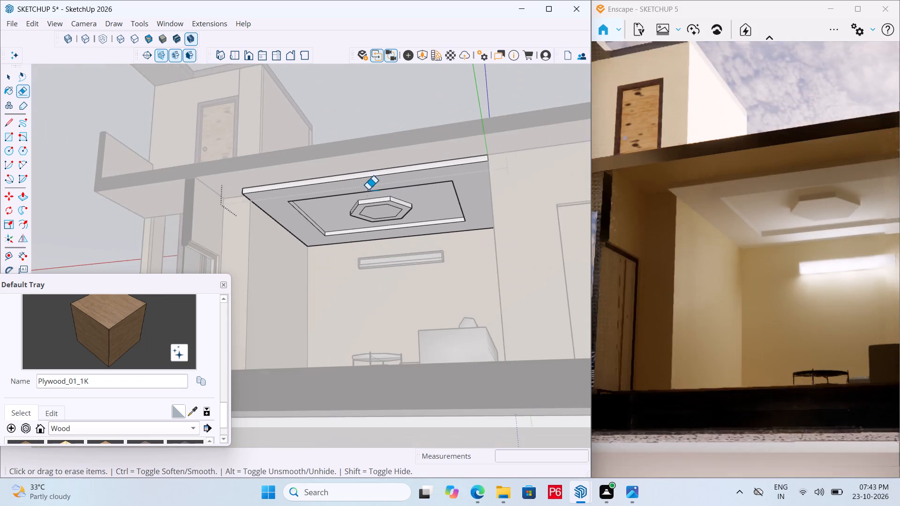
middle_drag(368, 190, 348, 168)
scroll(344, 168, up, 6)
scroll(385, 206, up, 6)
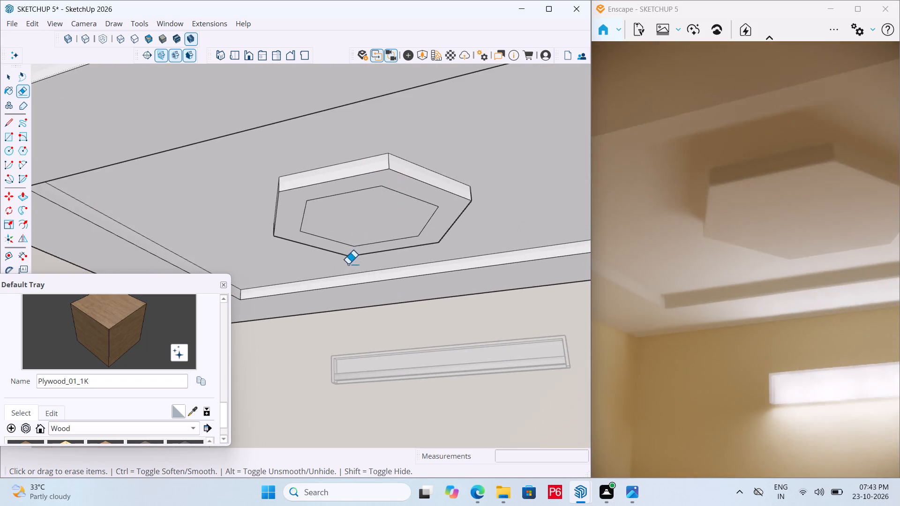
middle_drag(351, 278, 429, 327)
scroll(339, 220, down, 7)
scroll(311, 192, down, 8)
middle_drag(379, 249, 408, 161)
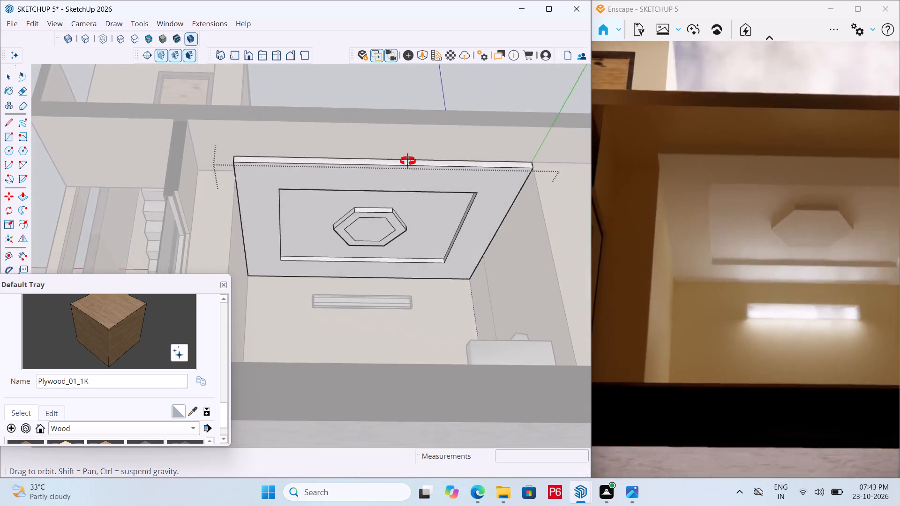
middle_drag(408, 161, 354, 179)
scroll(354, 177, up, 1)
scroll(363, 218, up, 4)
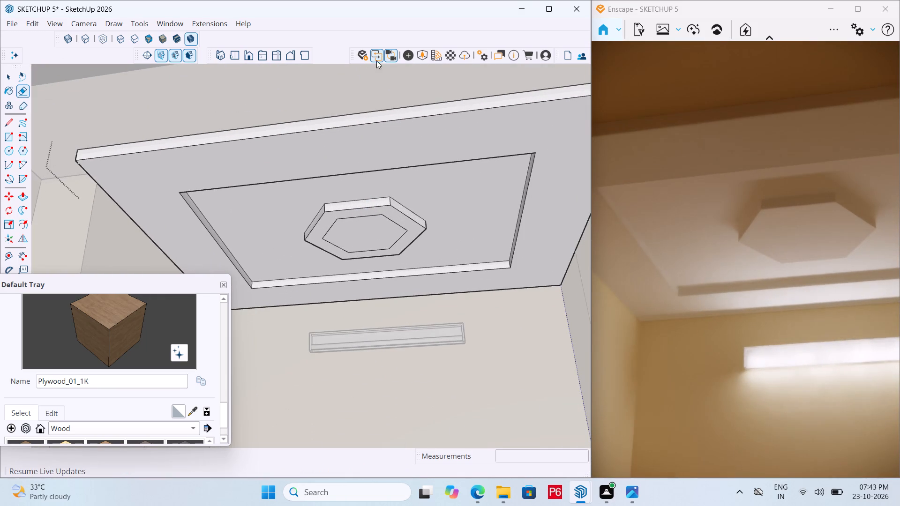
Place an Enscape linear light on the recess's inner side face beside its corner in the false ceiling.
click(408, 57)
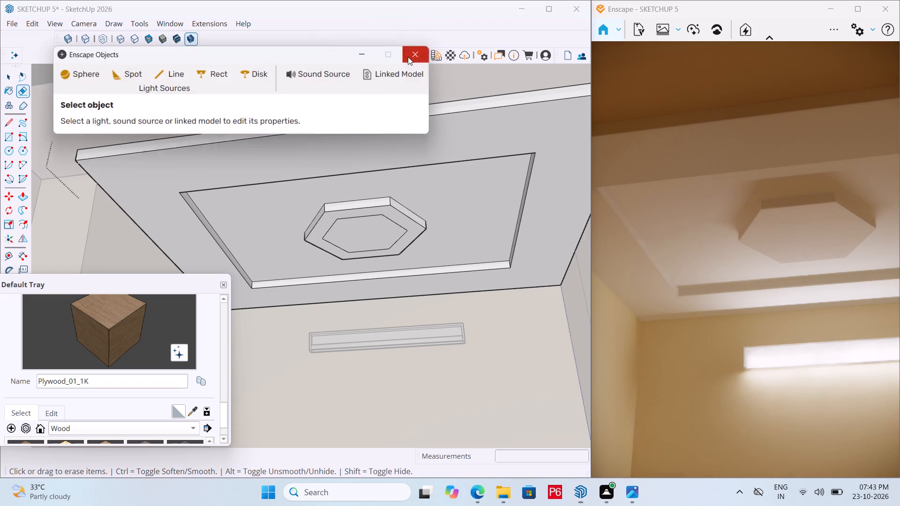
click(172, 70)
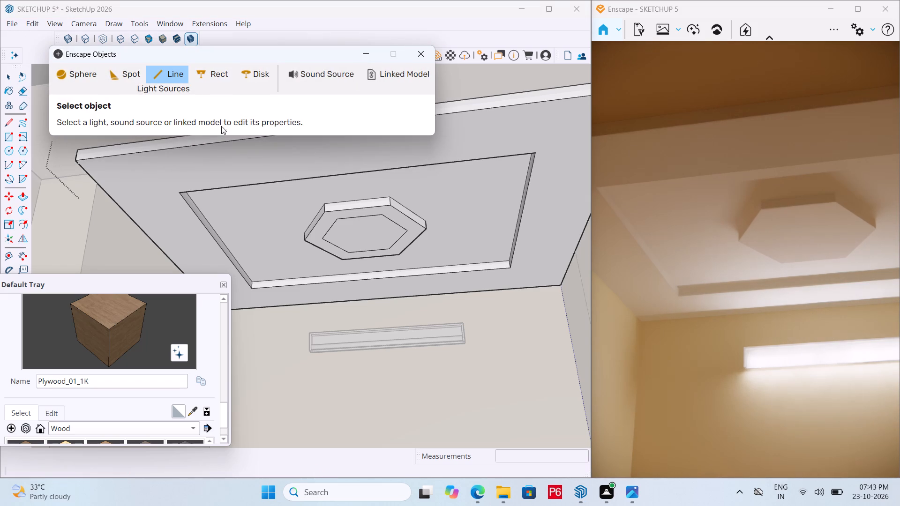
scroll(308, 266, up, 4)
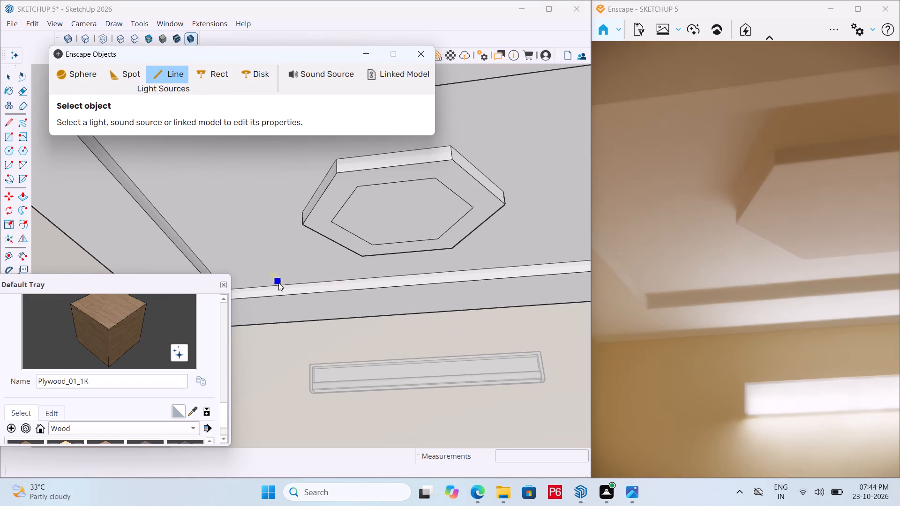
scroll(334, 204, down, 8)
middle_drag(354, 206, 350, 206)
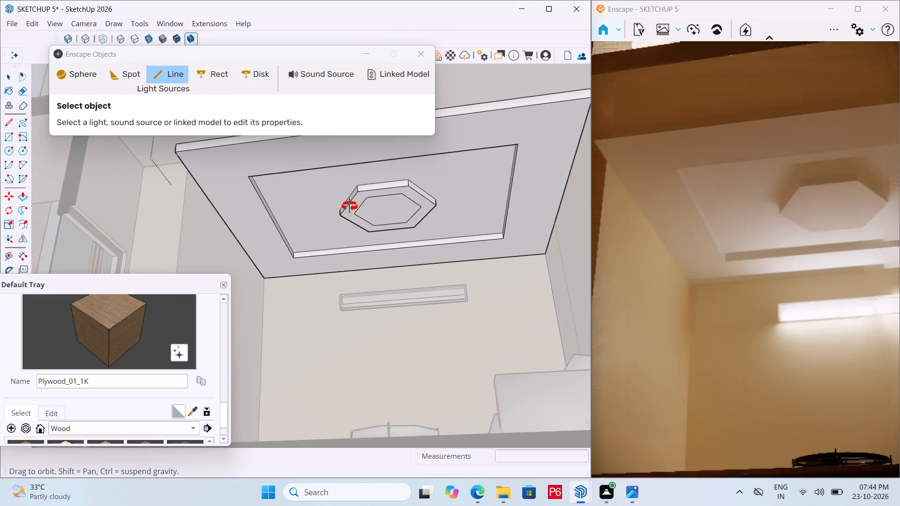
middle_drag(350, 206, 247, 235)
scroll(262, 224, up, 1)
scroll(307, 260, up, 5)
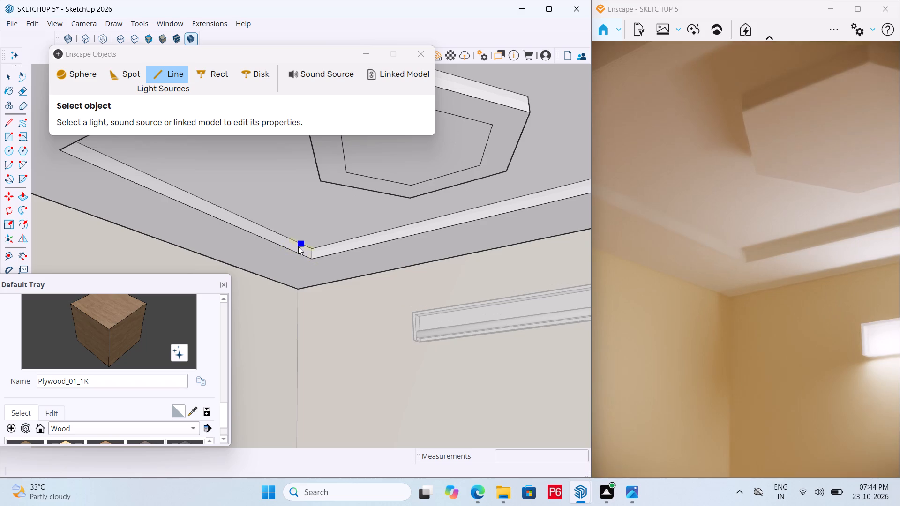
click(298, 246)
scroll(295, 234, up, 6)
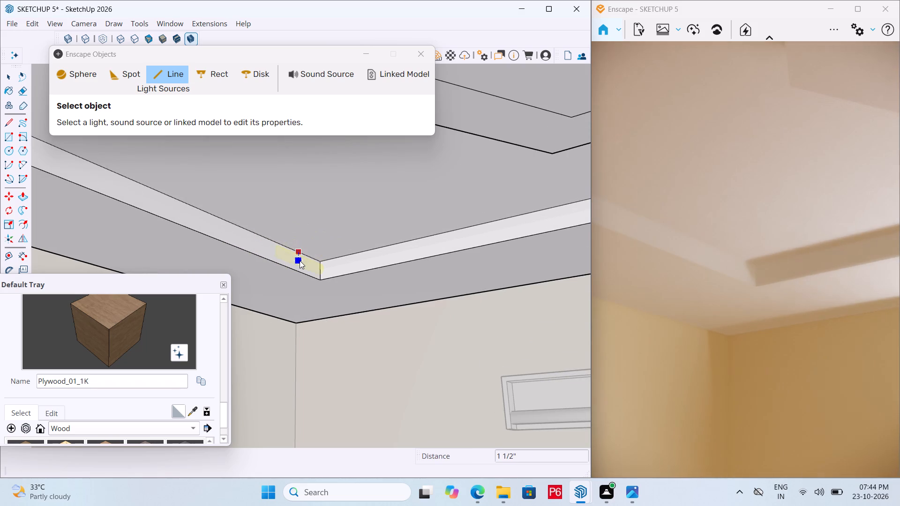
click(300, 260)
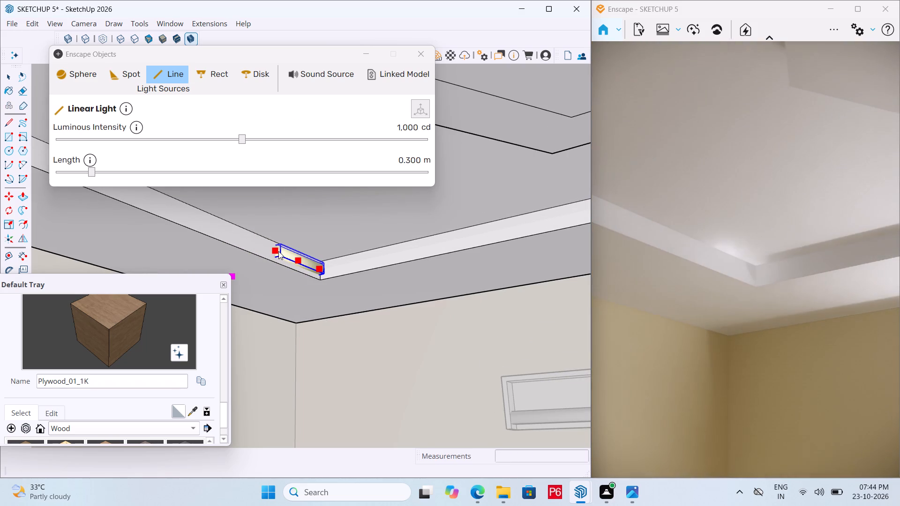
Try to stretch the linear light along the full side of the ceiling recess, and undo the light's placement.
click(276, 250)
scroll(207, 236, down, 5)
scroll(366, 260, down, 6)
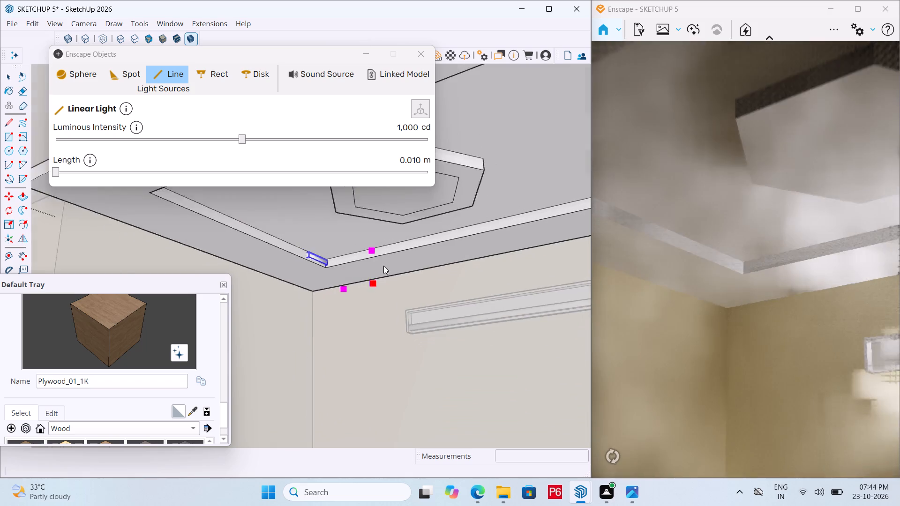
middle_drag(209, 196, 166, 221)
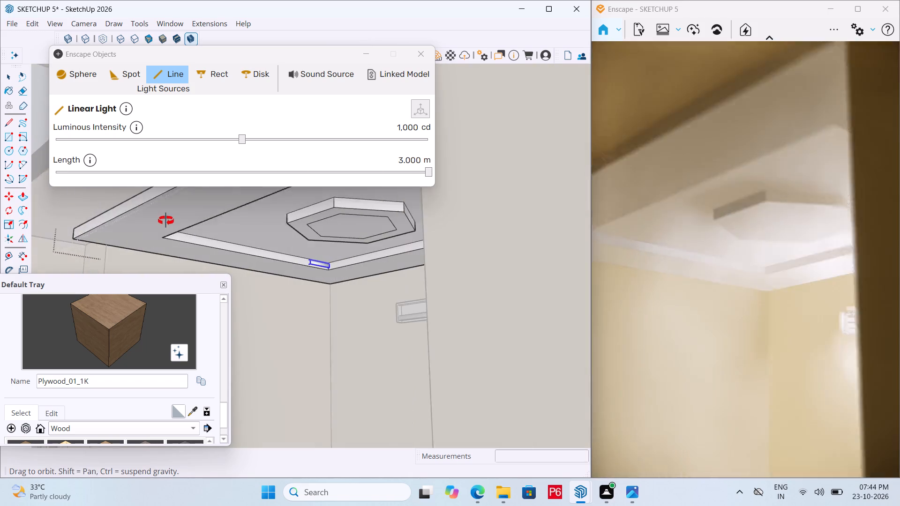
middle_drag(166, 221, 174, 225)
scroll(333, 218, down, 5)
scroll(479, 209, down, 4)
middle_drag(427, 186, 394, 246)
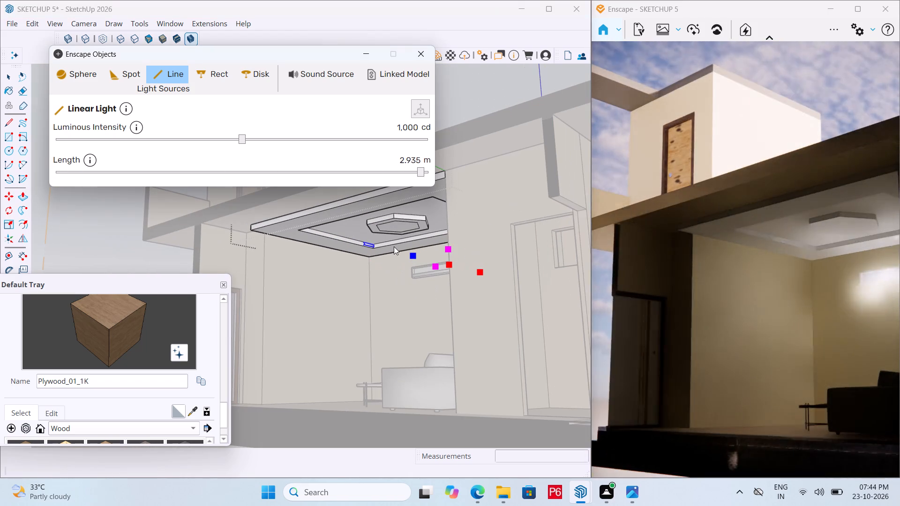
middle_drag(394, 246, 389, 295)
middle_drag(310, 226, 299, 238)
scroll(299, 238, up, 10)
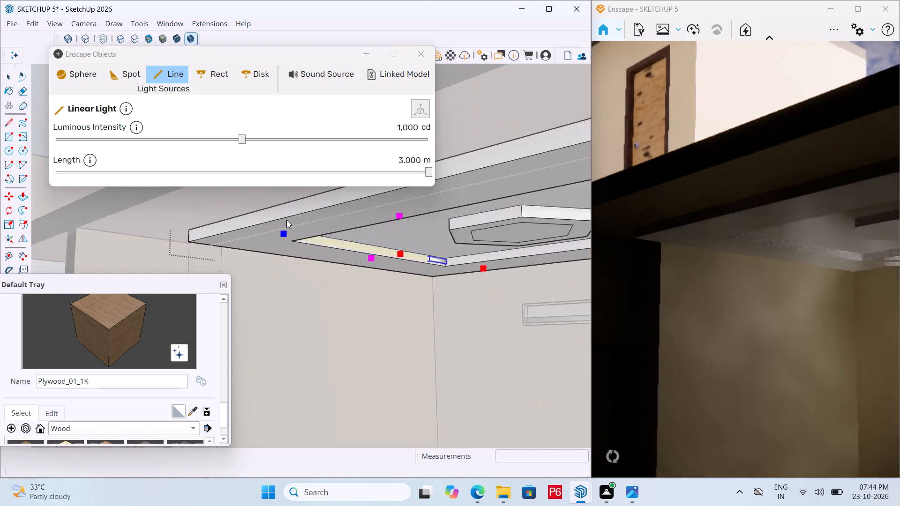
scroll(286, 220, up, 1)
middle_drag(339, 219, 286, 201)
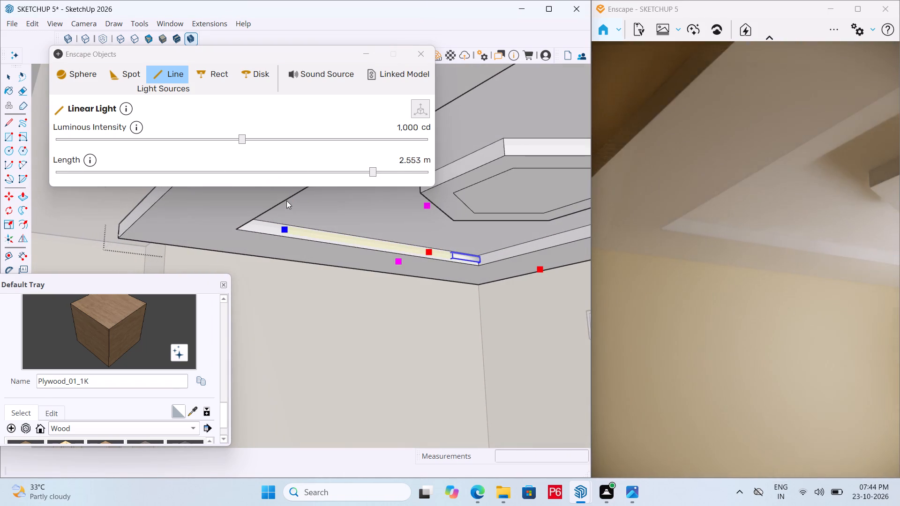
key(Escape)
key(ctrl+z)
Move the Enscape Objects window clear of the false ceiling in the model view.
scroll(383, 218, down, 2)
middle_drag(380, 219, 400, 206)
scroll(380, 219, down, 1)
drag(326, 57, 282, 99)
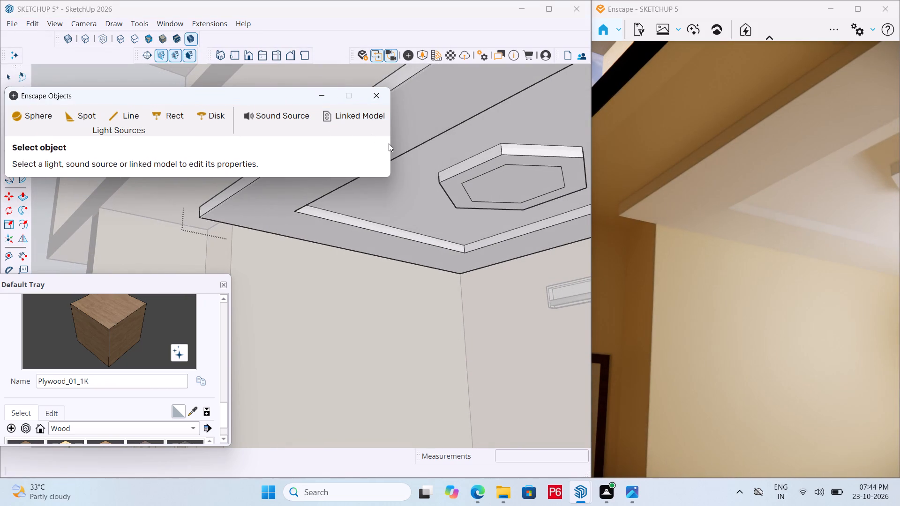
drag(282, 95, 289, 98)
drag(289, 98, 666, 362)
scroll(292, 199, down, 5)
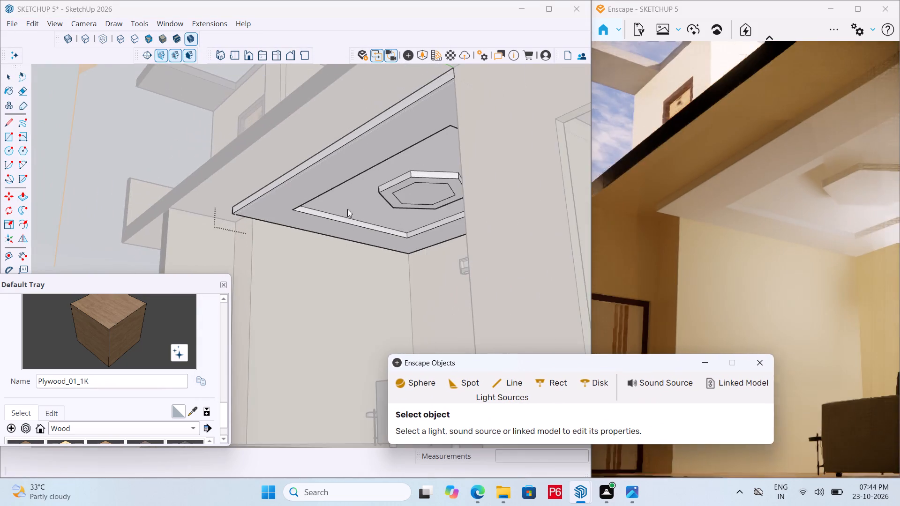
middle_drag(347, 209, 352, 237)
scroll(362, 231, up, 6)
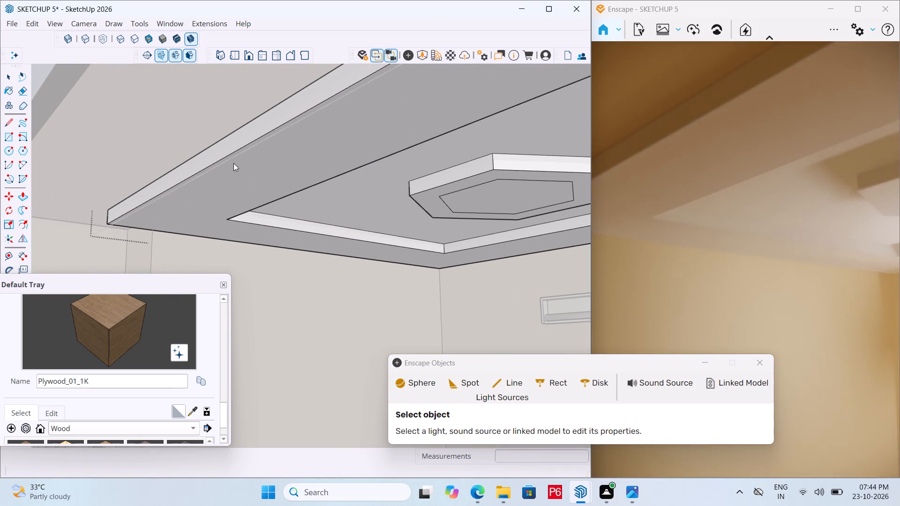
Switch the materials library from Wood to Solid Colors.
scroll(150, 410, down, 4)
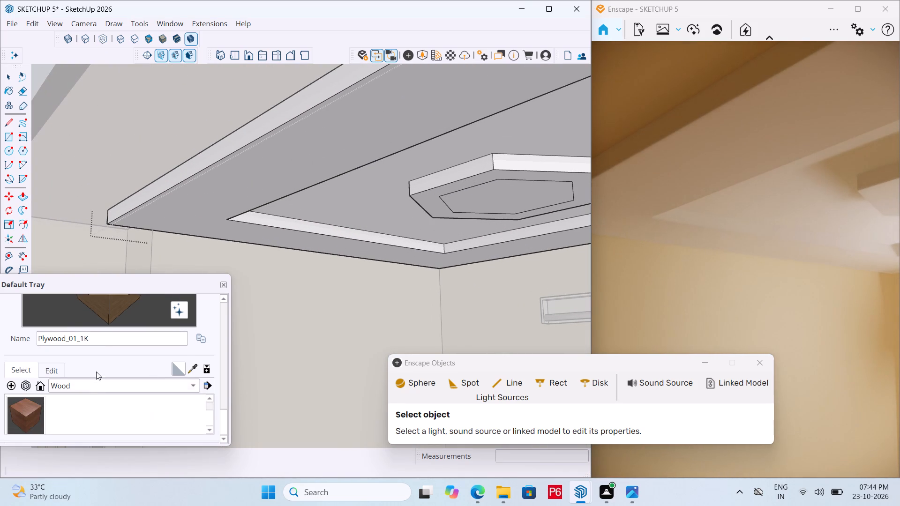
click(96, 386)
click(105, 357)
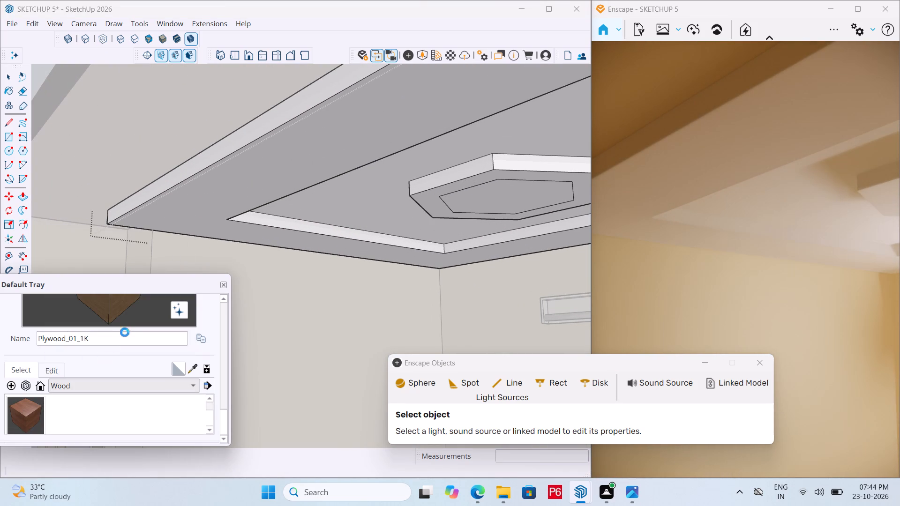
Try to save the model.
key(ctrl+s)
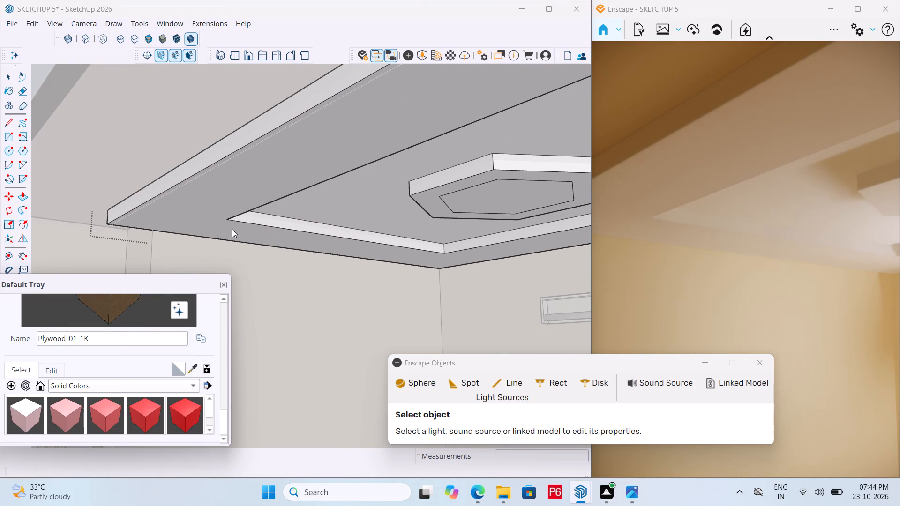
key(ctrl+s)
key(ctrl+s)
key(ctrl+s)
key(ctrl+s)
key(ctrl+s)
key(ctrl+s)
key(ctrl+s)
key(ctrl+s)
Paint two adjoining side faces of the ceiling recess with the Solid Colors material C02_Golden_Beige.
click(131, 385)
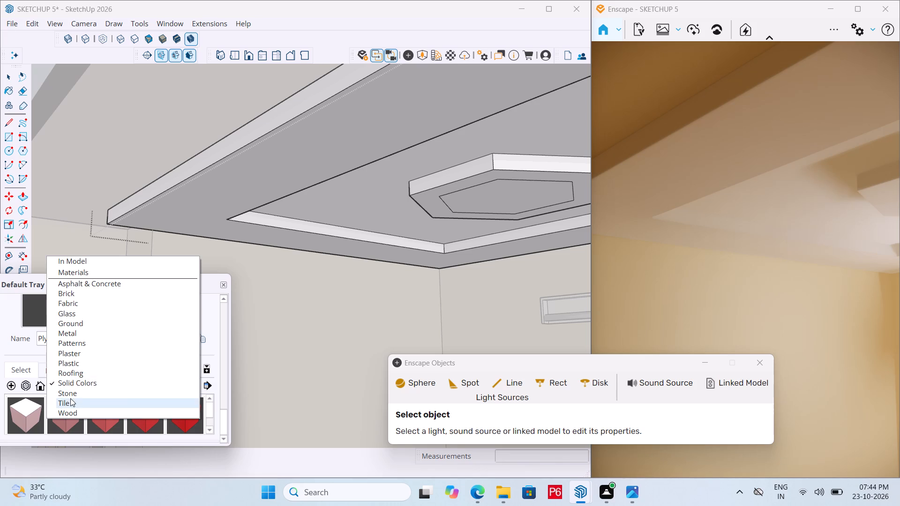
click(68, 384)
scroll(92, 403, down, 2)
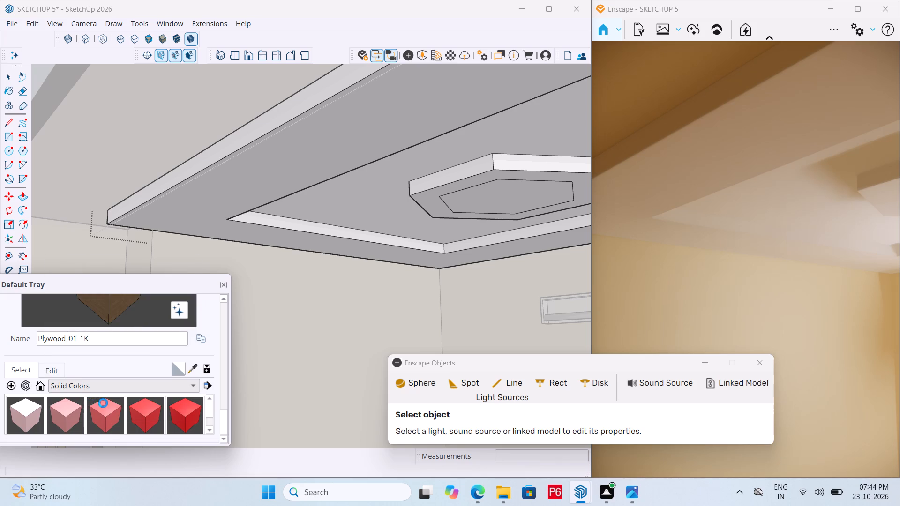
scroll(103, 403, down, 4)
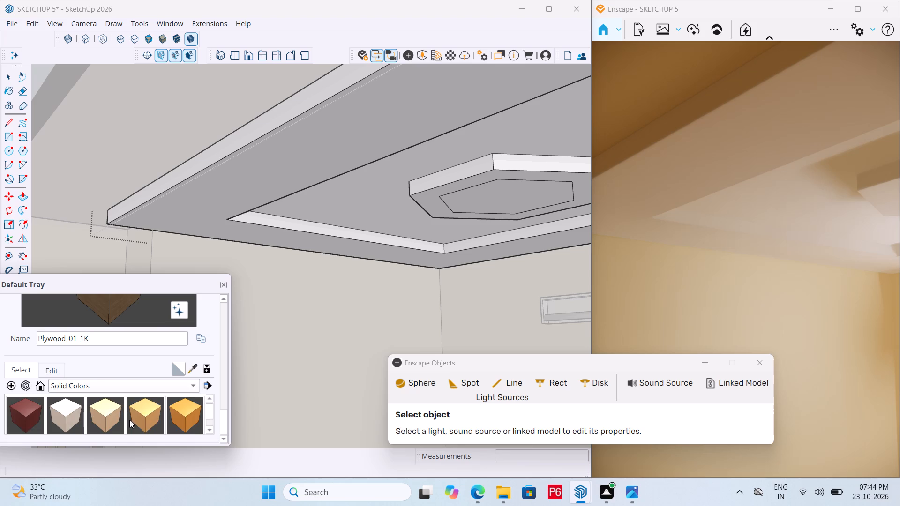
click(105, 412)
click(413, 245)
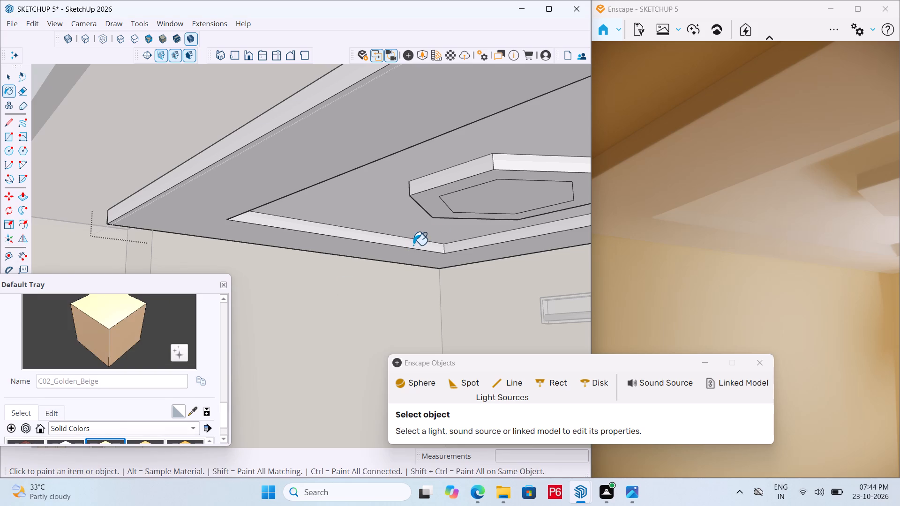
click(463, 245)
Paint the remaining side faces of the ceiling recess with C02_Golden_Beige, working from the opposite direction.
scroll(383, 262, down, 5)
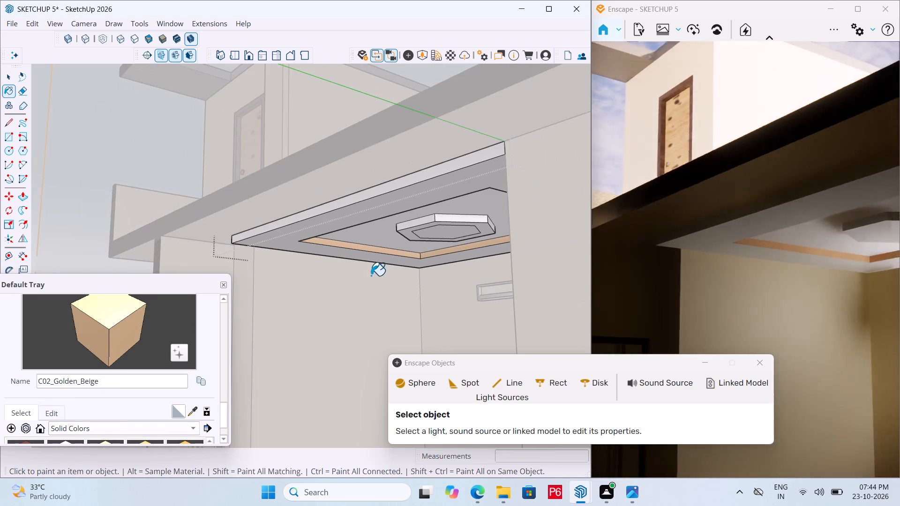
middle_drag(369, 276, 521, 275)
scroll(373, 237, down, 5)
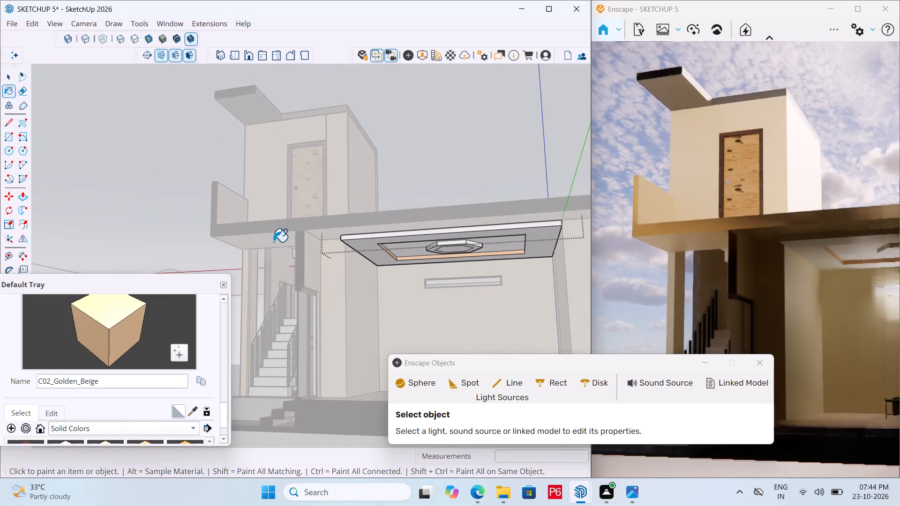
scroll(273, 249, down, 6)
middle_drag(471, 263, 578, 298)
scroll(475, 263, down, 1)
scroll(384, 259, up, 15)
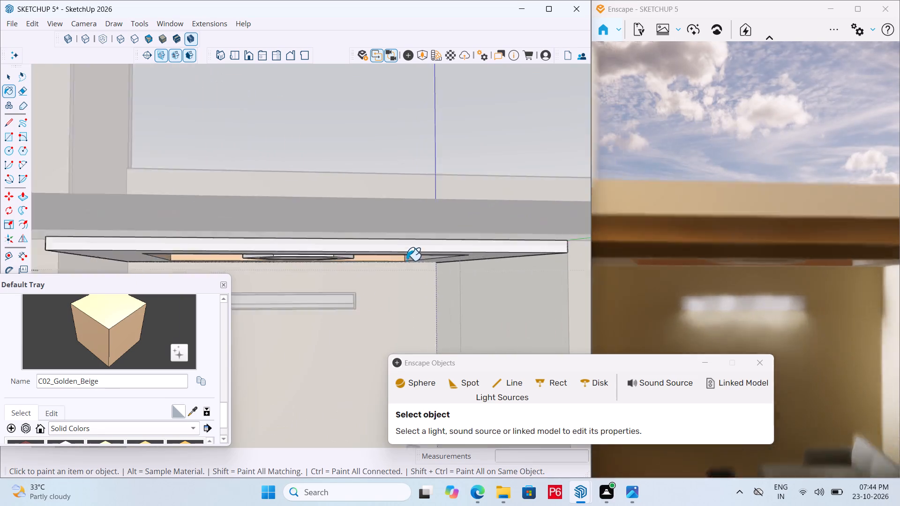
scroll(406, 260, up, 8)
click(424, 256)
middle_drag(413, 231, 354, 70)
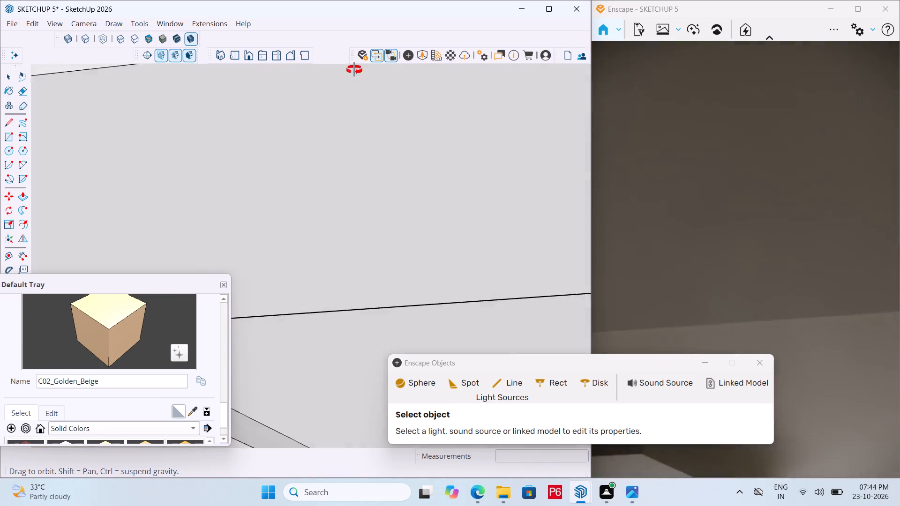
middle_drag(354, 70, 359, 62)
middle_drag(288, 276, 295, 147)
middle_drag(326, 334, 338, 205)
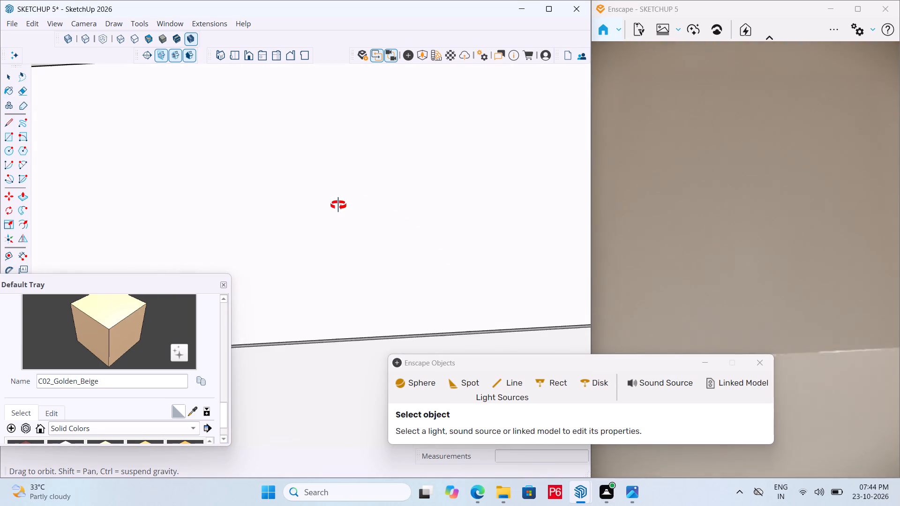
middle_drag(338, 205, 338, 208)
middle_drag(299, 366, 304, 286)
double_click(323, 327)
drag(332, 342, 337, 335)
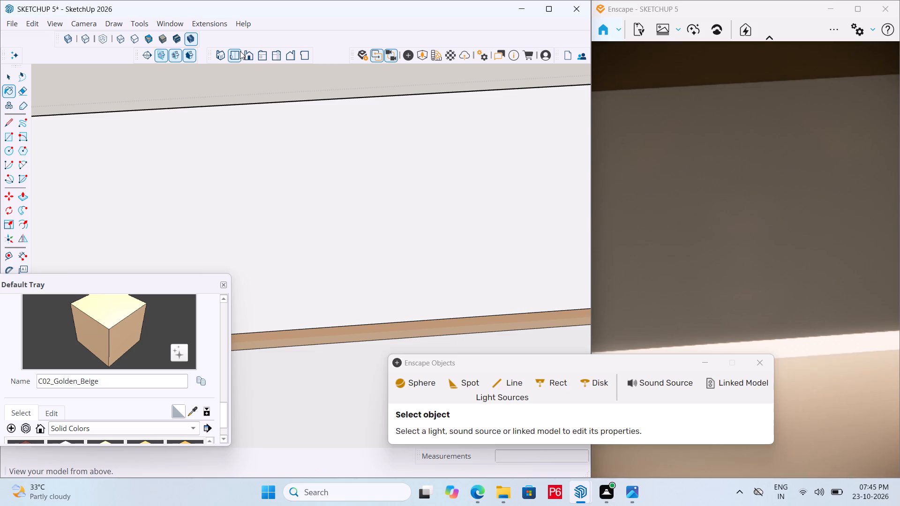
Bring the whole house back into view and examine the painted recess of the living-room false ceiling from below.
click(238, 52)
scroll(395, 312, down, 8)
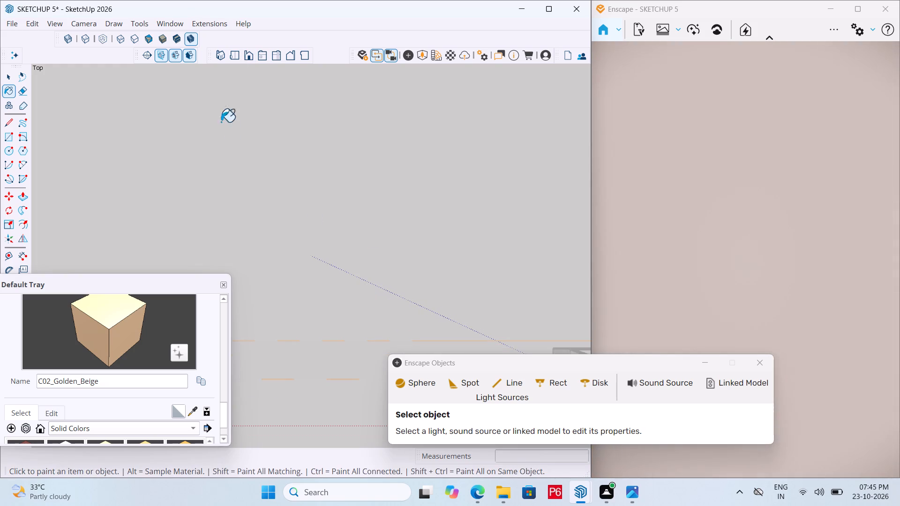
click(250, 56)
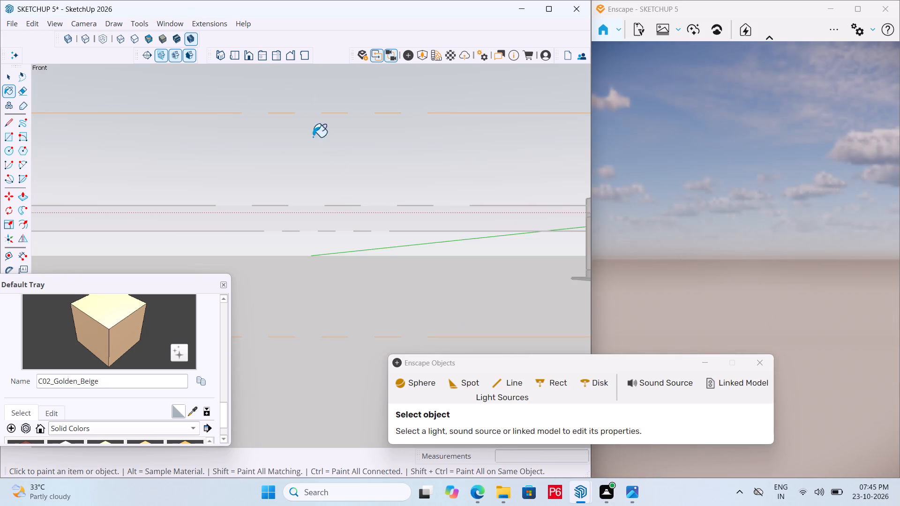
scroll(352, 248, down, 5)
scroll(434, 276, down, 11)
scroll(333, 313, down, 4)
middle_drag(337, 318, 490, 363)
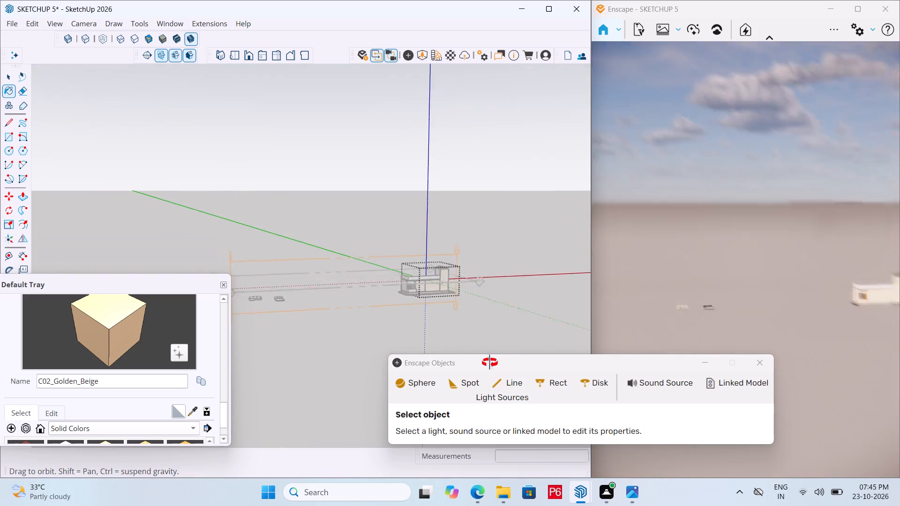
middle_drag(490, 363, 853, 375)
middle_drag(331, 278, 662, 241)
scroll(278, 306, up, 12)
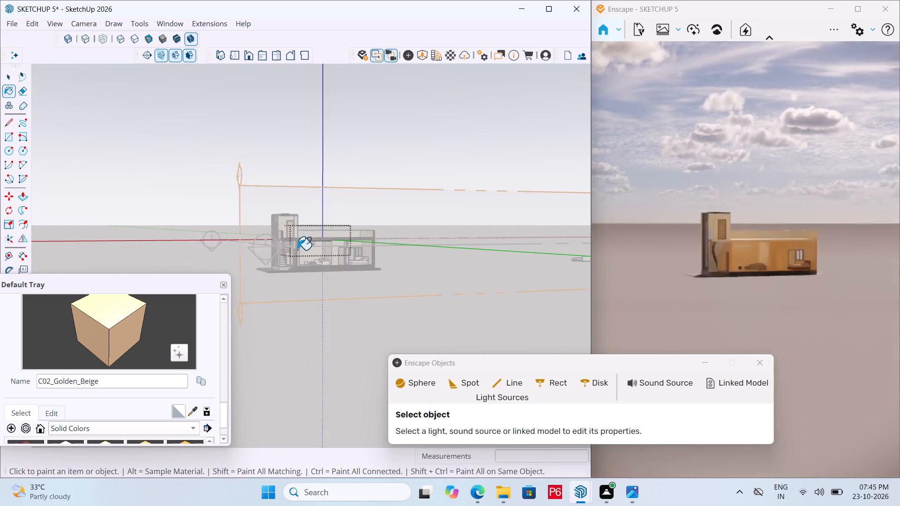
scroll(297, 250, up, 13)
middle_drag(322, 233, 188, 168)
Save the model.
key(ctrl+s)
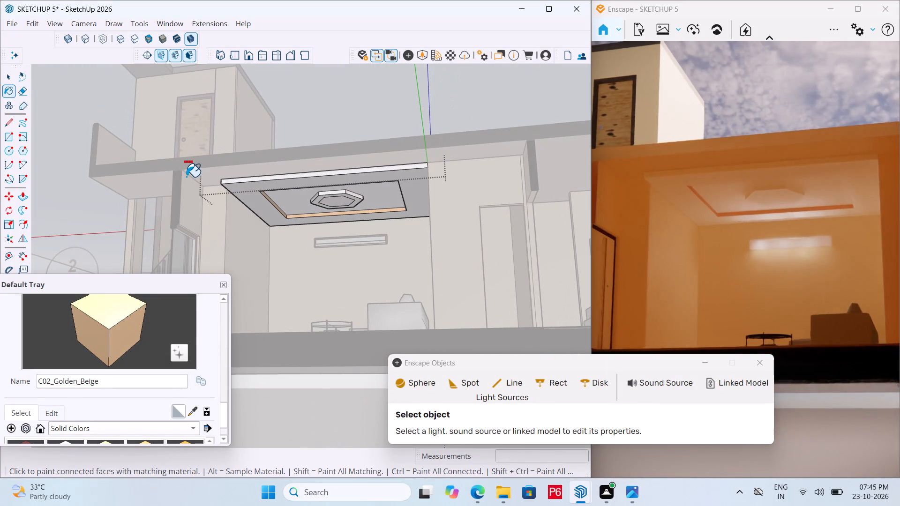
key(ctrl+s)
key(ctrl+s)
key(ctrl+s)
key(ctrl+s)
key(ctrl+s)
key(ctrl+s)
key(ctrl+s)
key(ctrl+s)
key(ctrl+s)
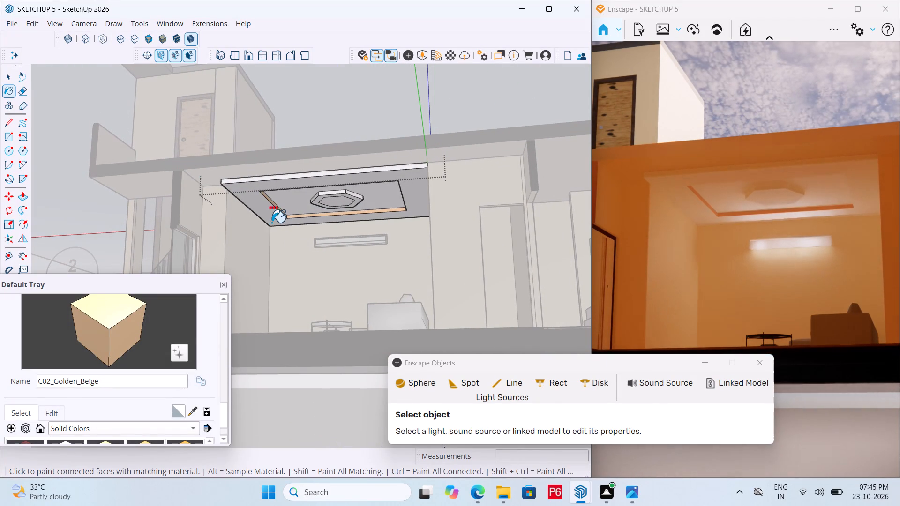
key(ctrl+s)
key(ctrl+s)
key(ctrl+s)
key(ctrl+s)
key(ctrl+s)
key(ctrl+s)
key(ctrl+s)
key(ctrl+s)
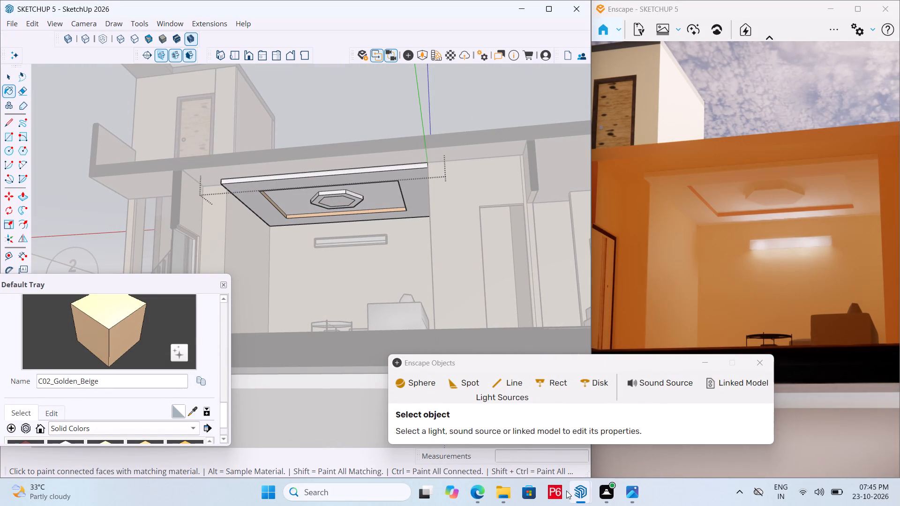
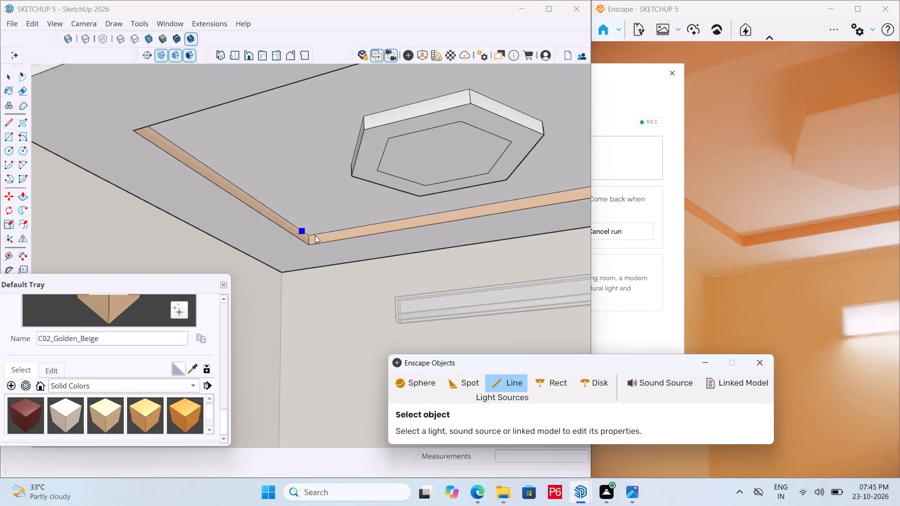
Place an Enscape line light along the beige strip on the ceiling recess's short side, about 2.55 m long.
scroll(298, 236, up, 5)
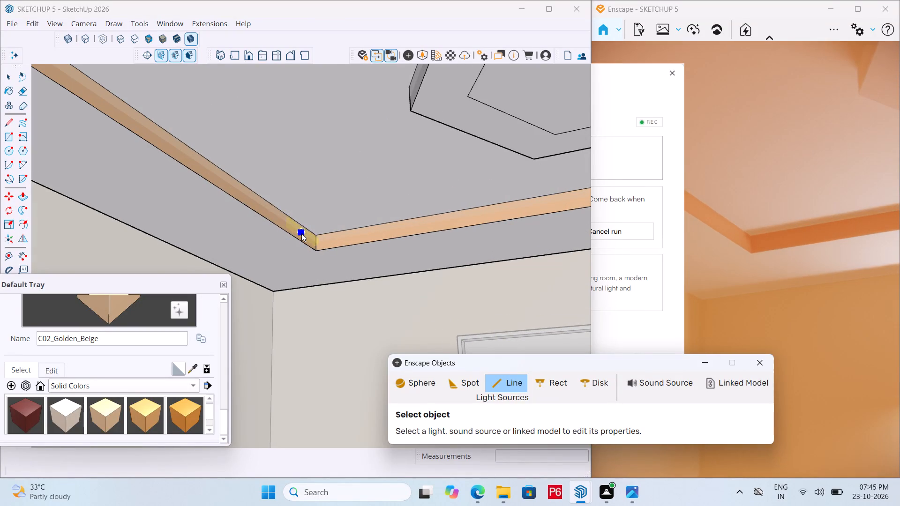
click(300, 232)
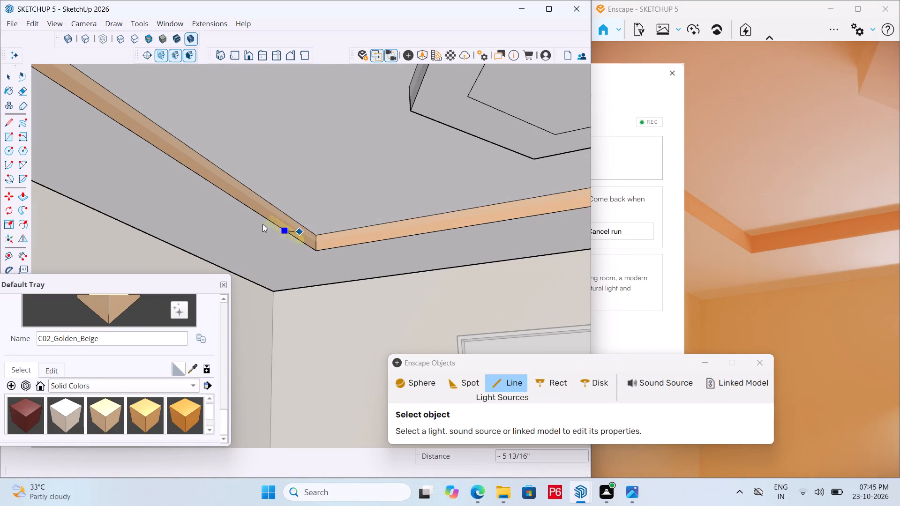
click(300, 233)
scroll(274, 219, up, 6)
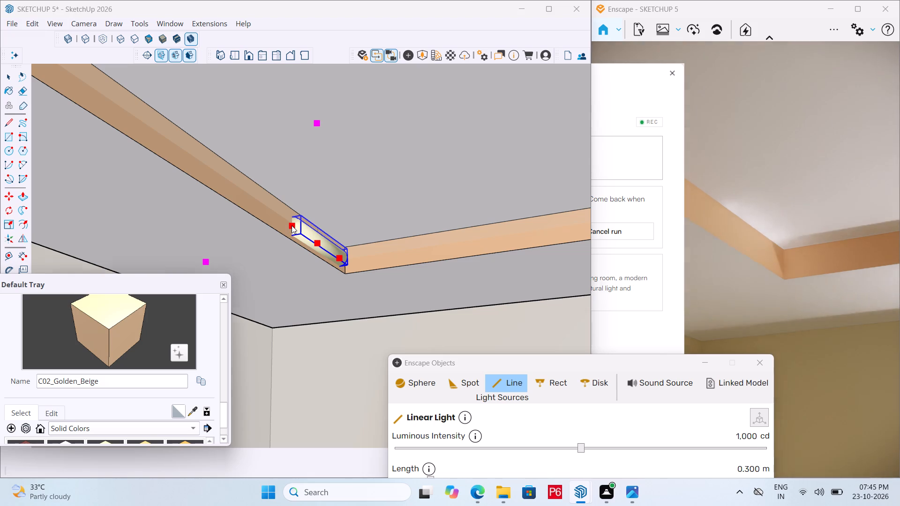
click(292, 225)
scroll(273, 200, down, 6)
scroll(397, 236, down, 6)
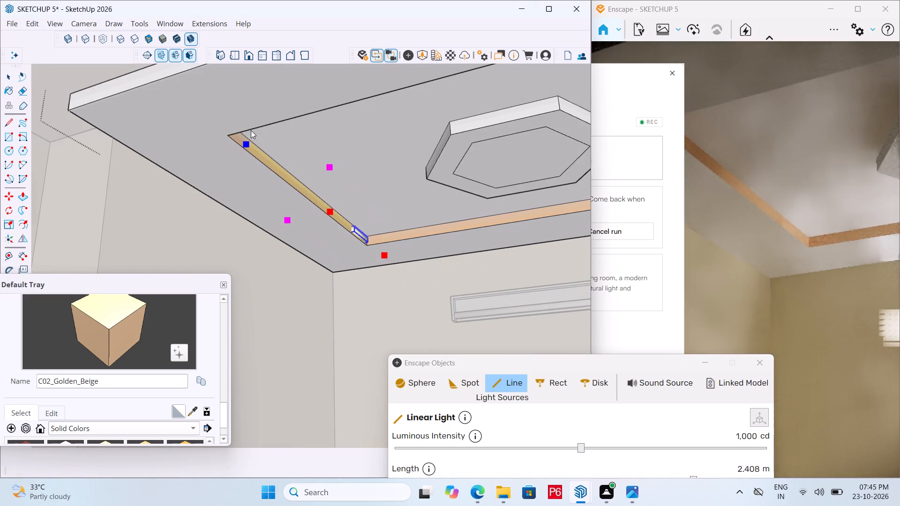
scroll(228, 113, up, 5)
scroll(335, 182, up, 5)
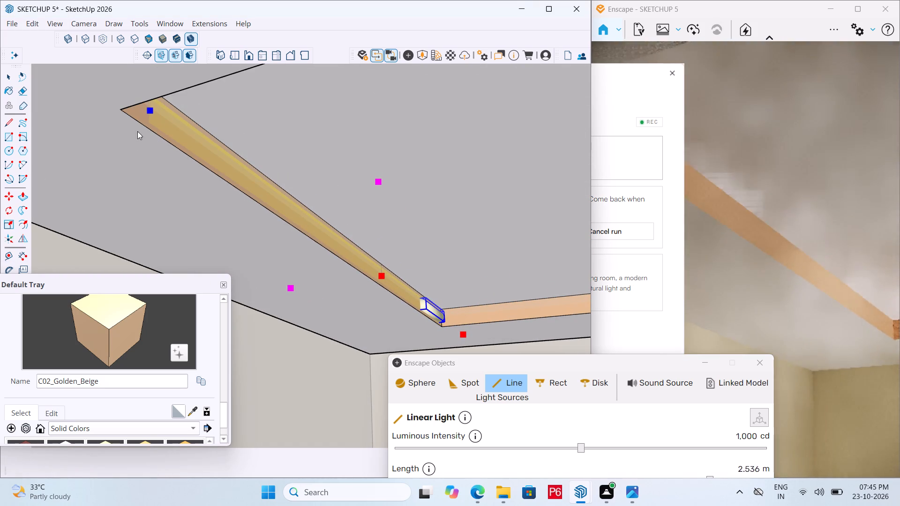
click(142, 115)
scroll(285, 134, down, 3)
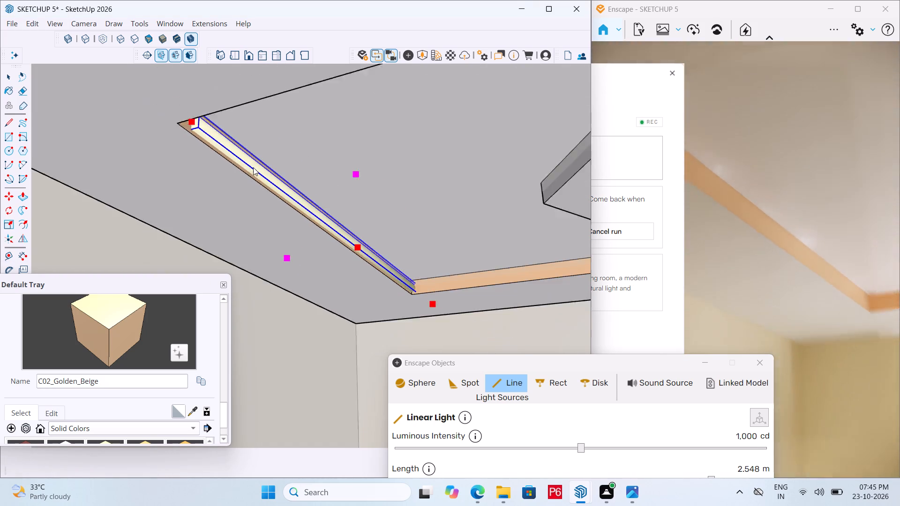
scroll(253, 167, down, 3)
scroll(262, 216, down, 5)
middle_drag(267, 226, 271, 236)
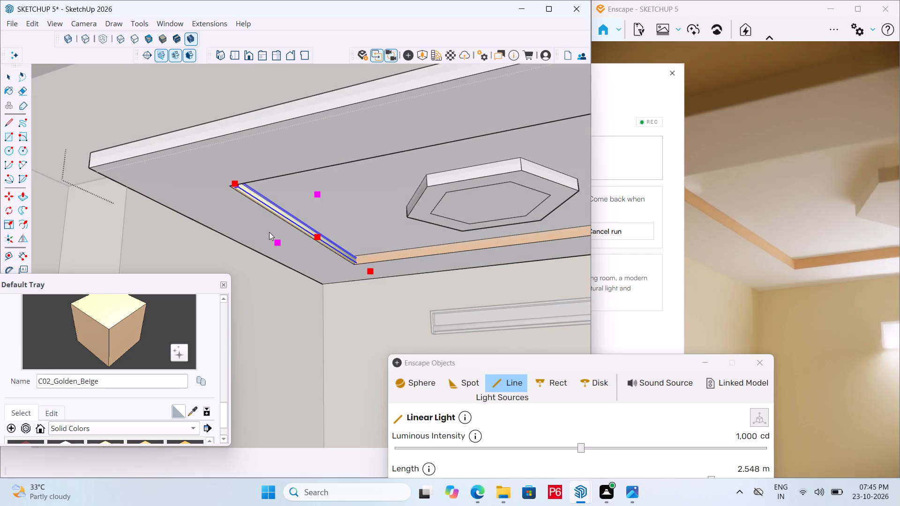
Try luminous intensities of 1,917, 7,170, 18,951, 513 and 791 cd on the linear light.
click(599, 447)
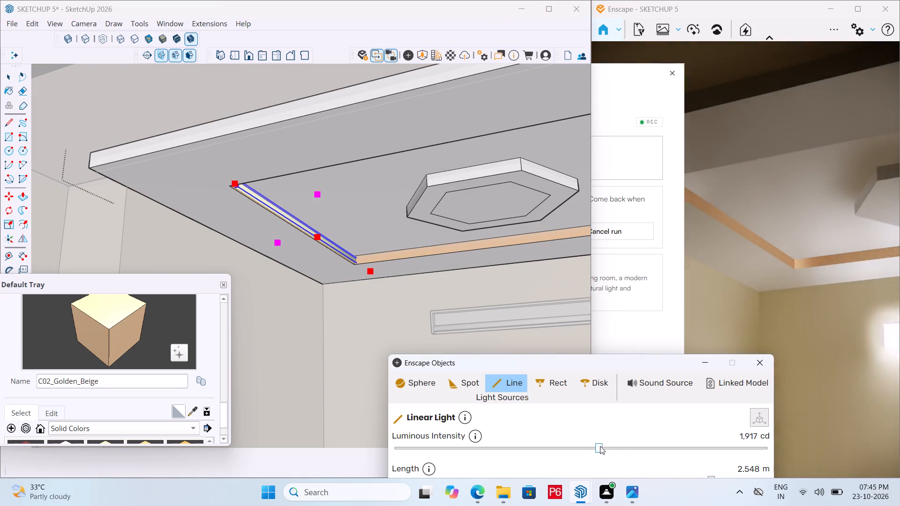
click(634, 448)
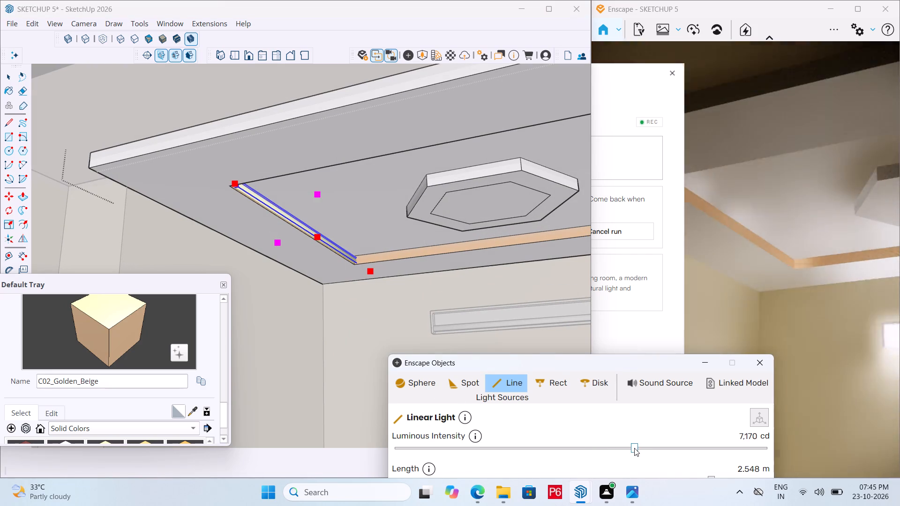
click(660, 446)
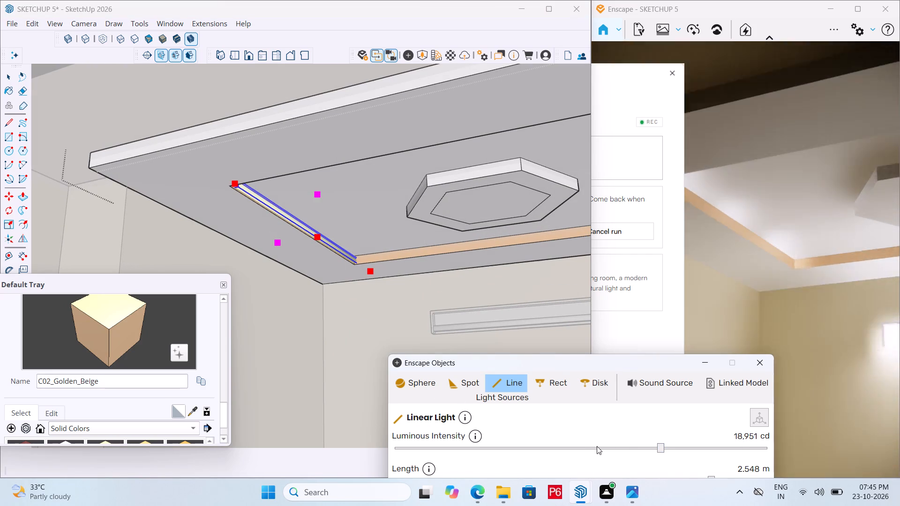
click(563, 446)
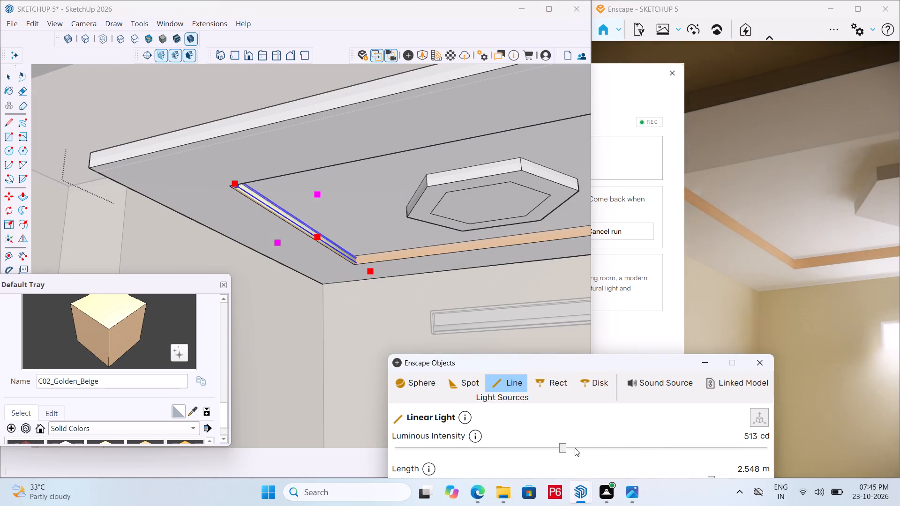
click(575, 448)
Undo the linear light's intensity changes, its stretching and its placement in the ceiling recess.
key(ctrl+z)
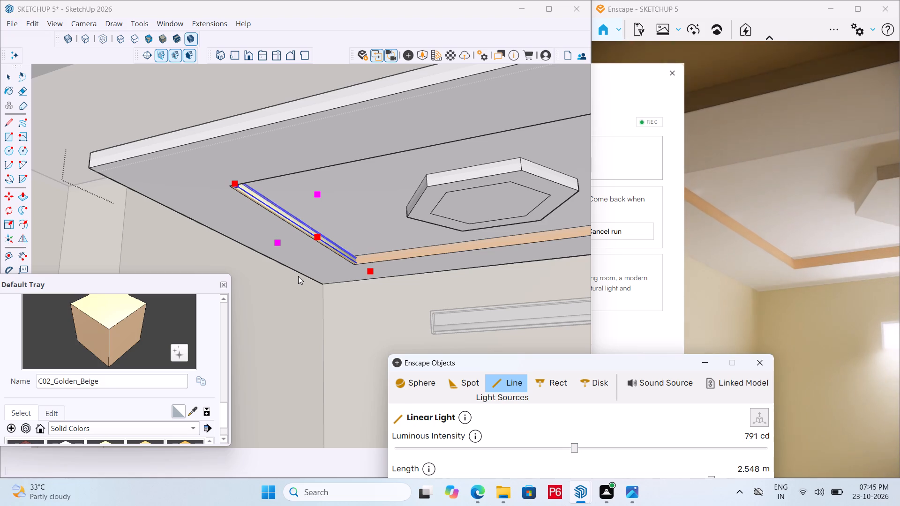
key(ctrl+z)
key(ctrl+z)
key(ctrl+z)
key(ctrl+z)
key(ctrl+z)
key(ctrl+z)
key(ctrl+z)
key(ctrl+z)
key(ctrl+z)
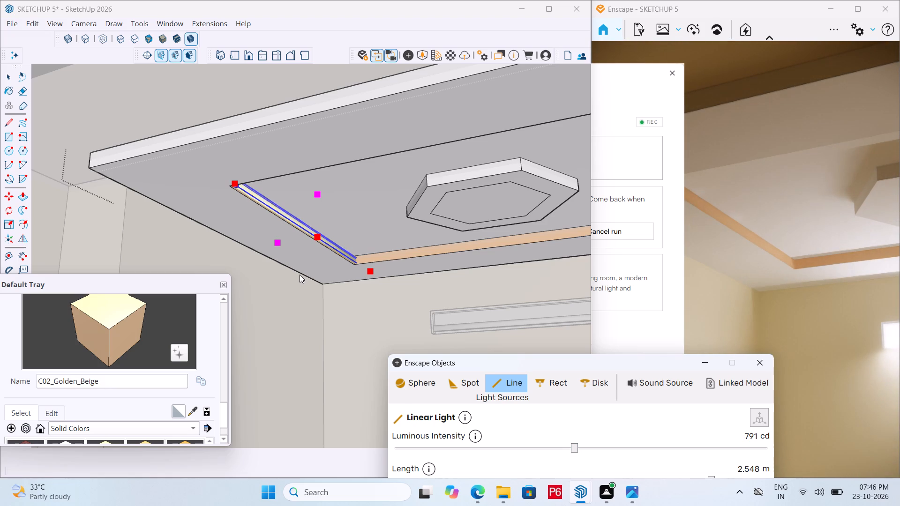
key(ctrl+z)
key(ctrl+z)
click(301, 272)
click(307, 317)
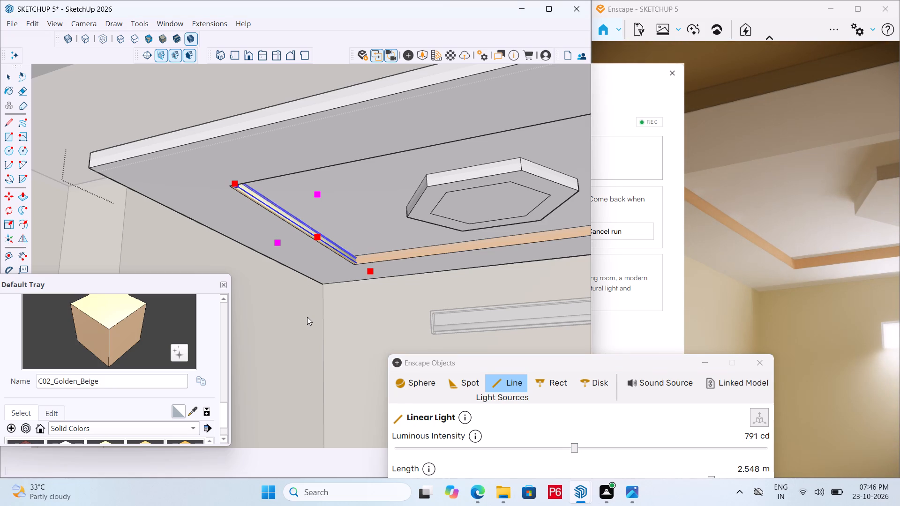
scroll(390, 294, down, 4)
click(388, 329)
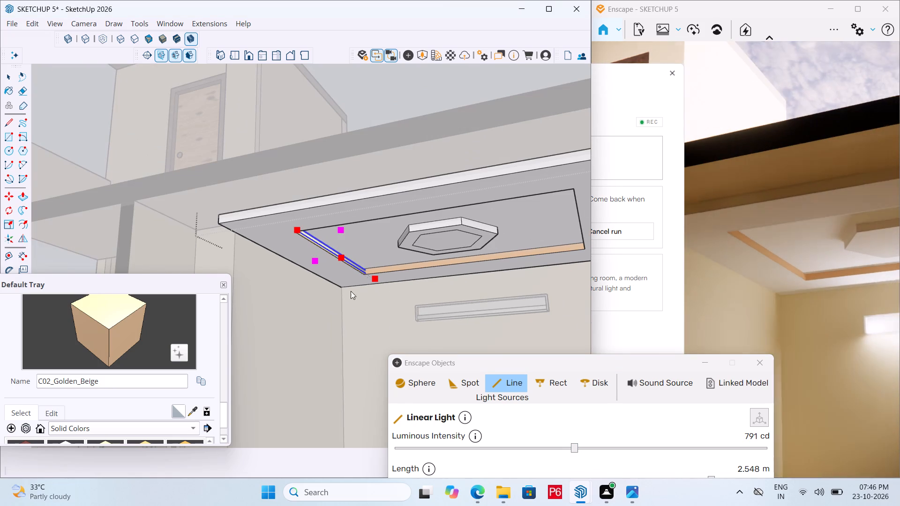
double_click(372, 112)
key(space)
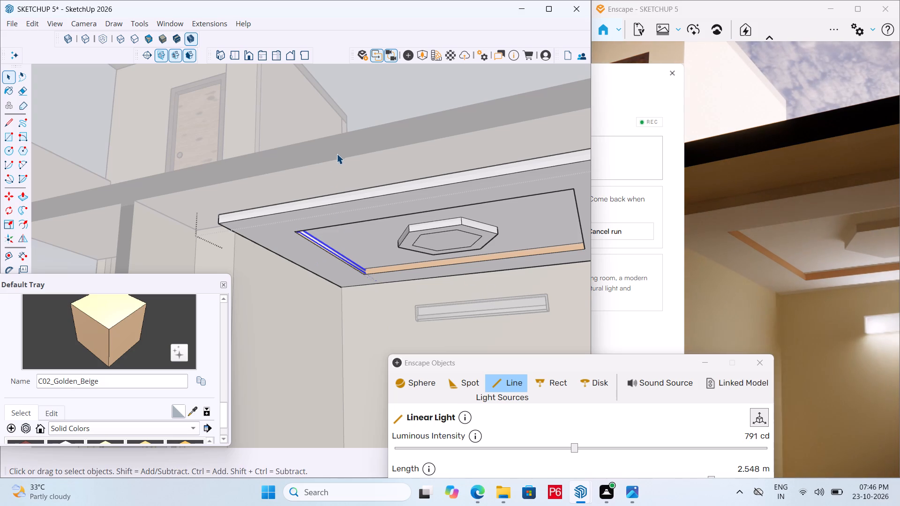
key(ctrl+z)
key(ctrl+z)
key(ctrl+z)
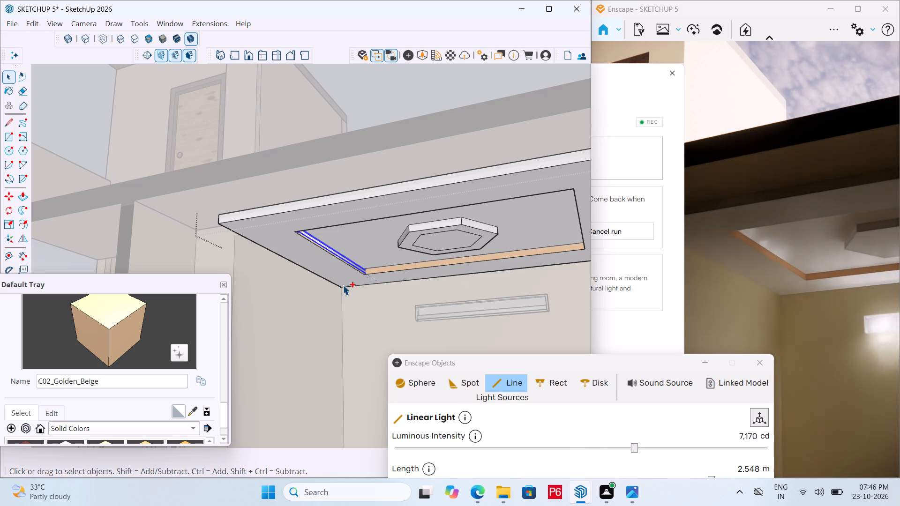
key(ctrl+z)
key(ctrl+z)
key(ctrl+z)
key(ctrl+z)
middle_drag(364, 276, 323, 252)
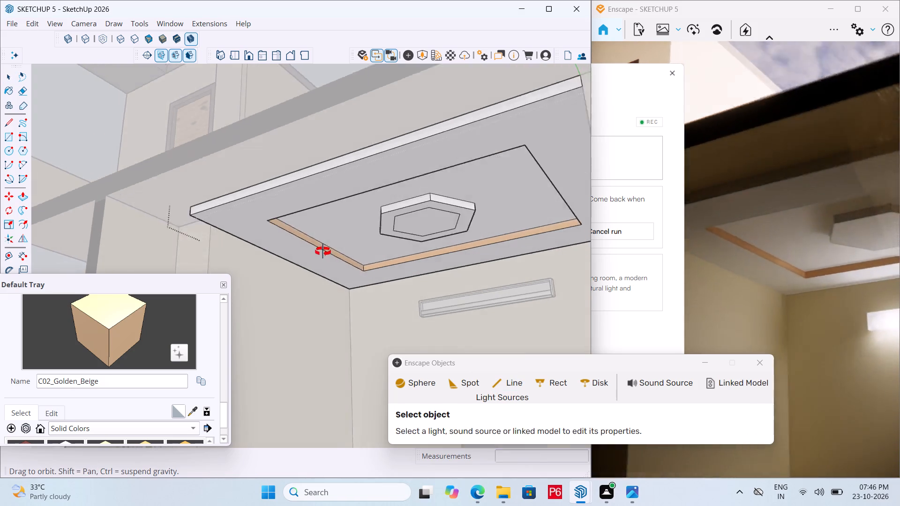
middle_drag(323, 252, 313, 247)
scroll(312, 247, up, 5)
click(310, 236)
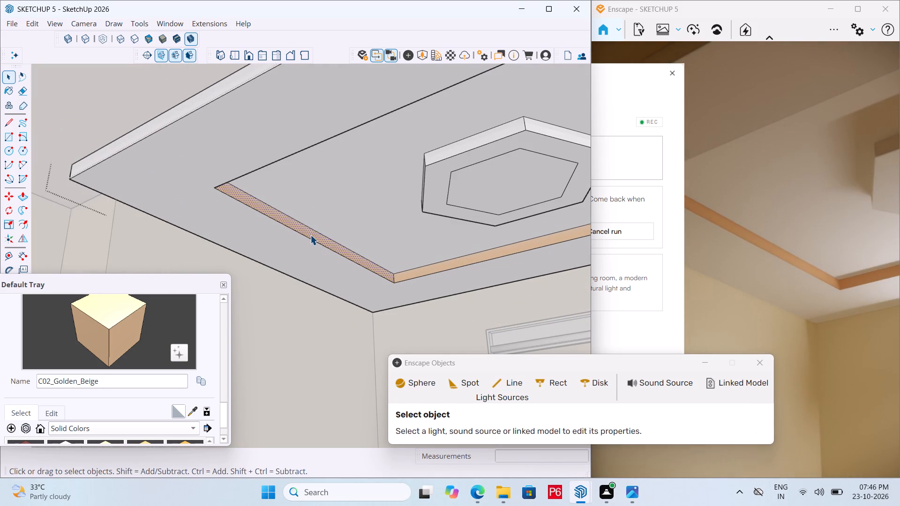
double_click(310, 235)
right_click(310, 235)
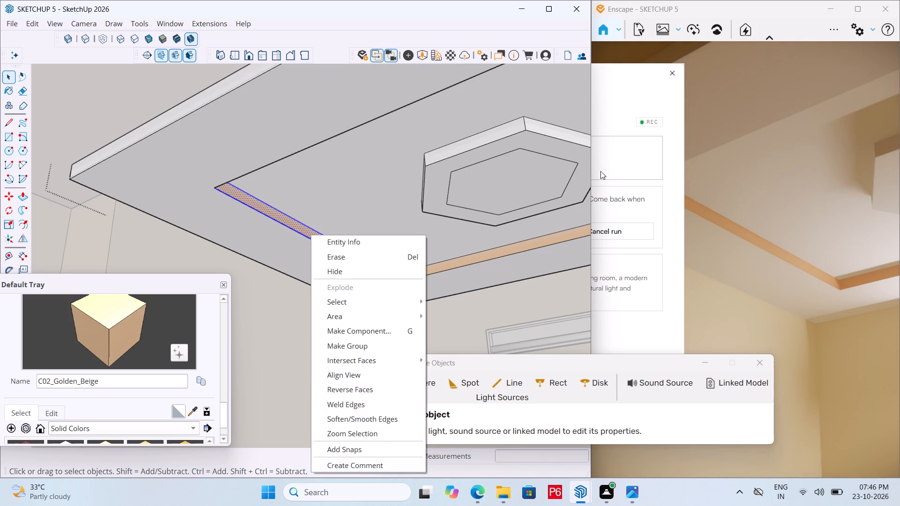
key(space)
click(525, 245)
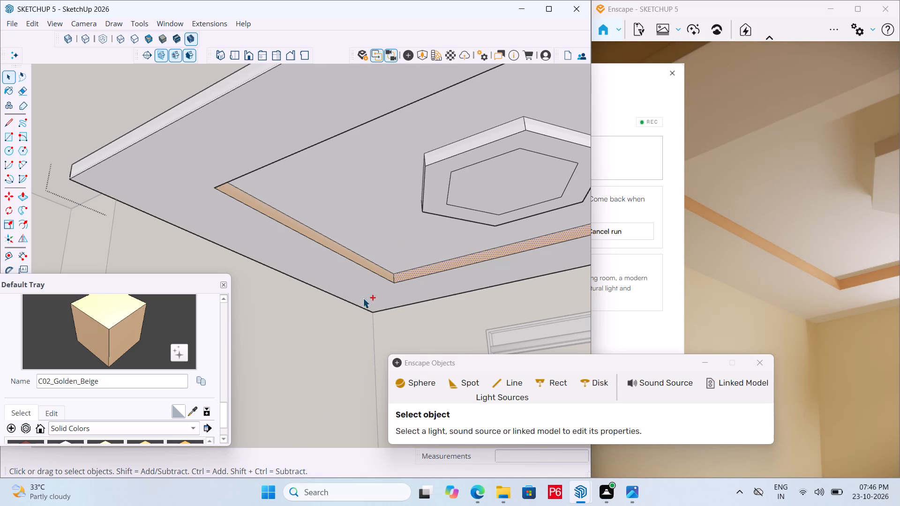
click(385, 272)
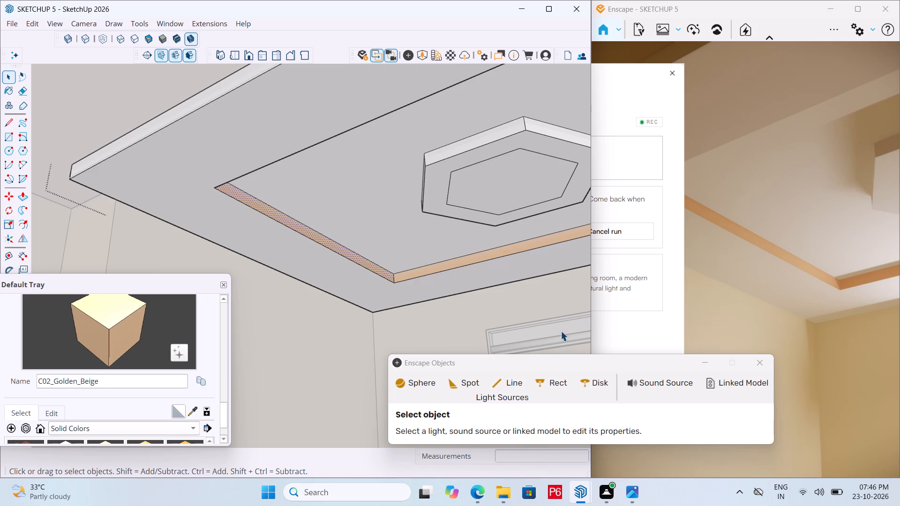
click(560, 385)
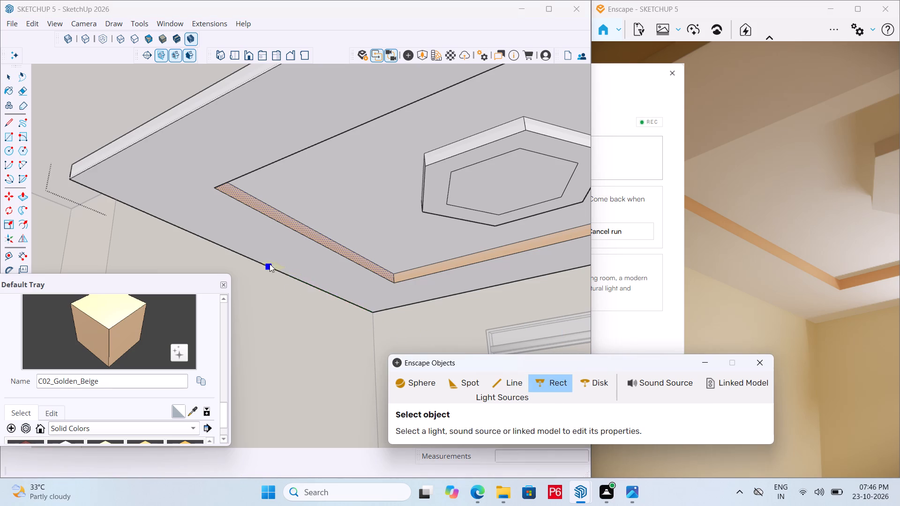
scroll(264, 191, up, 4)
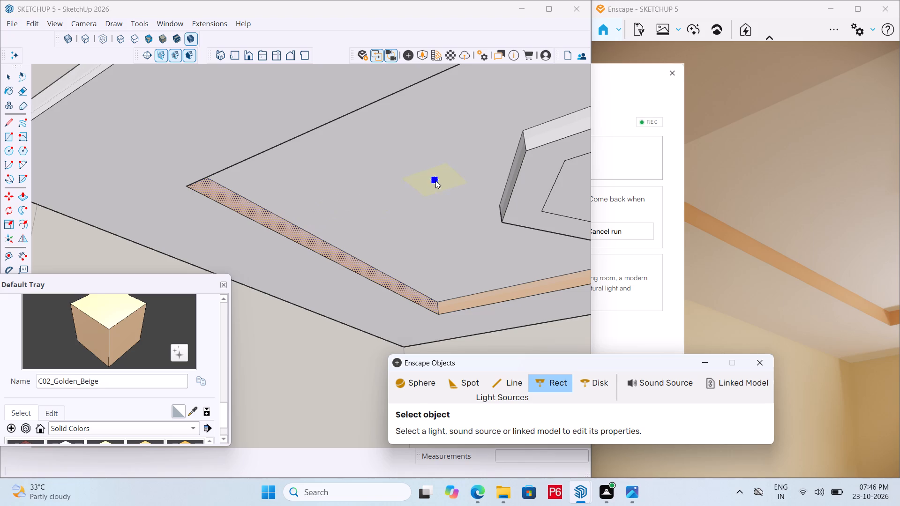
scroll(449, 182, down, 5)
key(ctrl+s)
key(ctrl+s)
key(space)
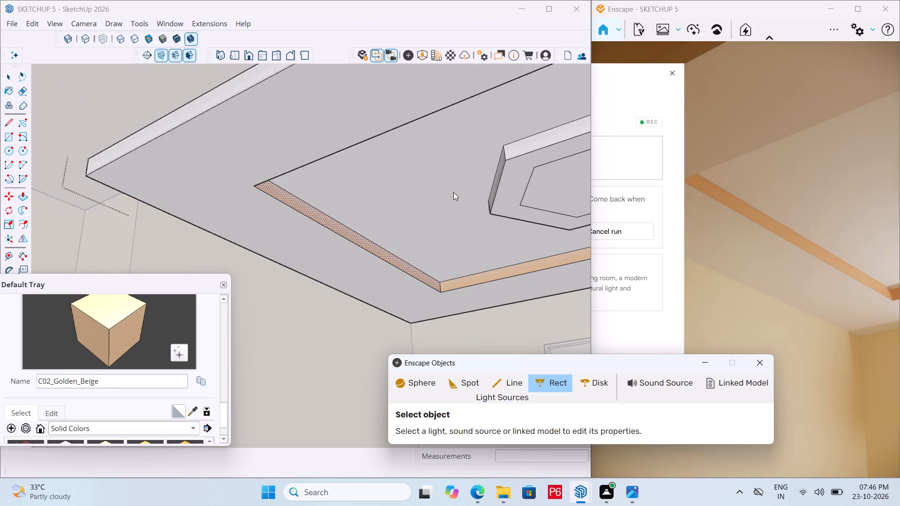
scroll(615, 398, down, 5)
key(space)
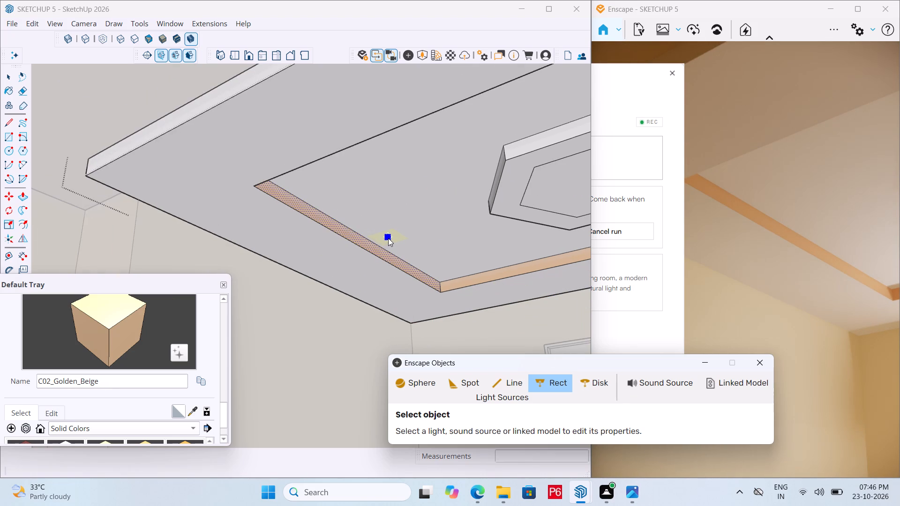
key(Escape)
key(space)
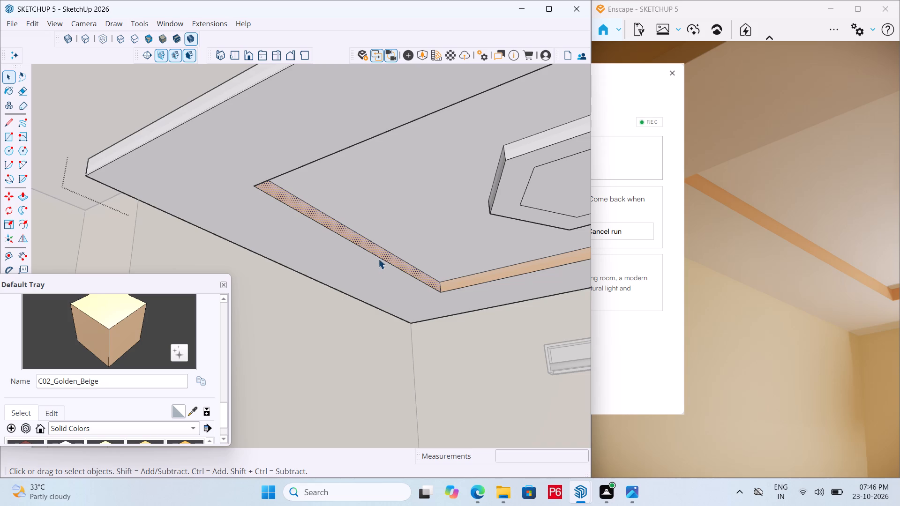
Adjust the C02_Golden_Beige material on the ceiling recess strip, trying an opacity of 65 and setting it to 98.
click(382, 254)
middle_drag(375, 255, 343, 272)
scroll(343, 270, up, 4)
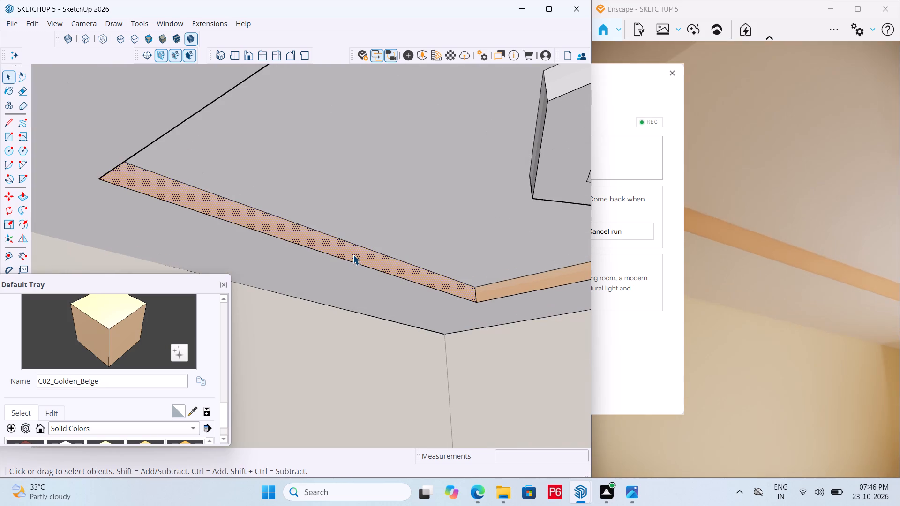
click(353, 254)
scroll(155, 380, down, 3)
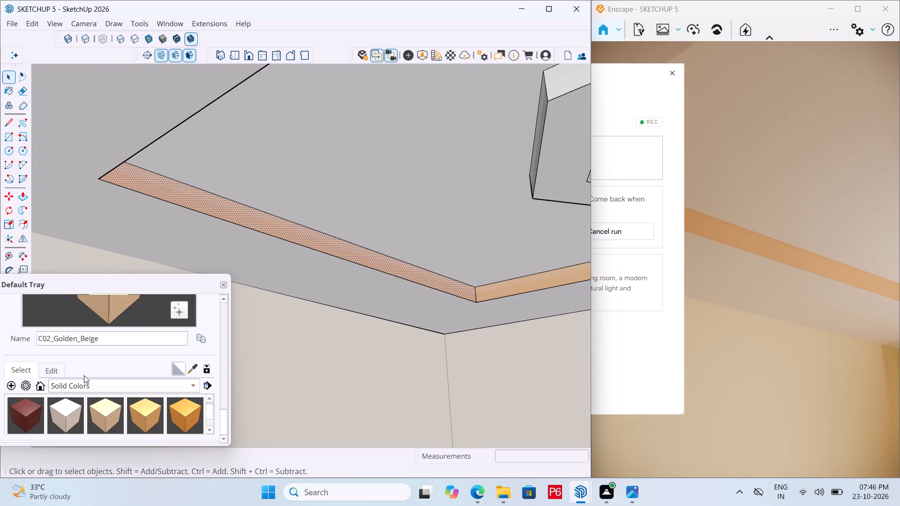
click(48, 371)
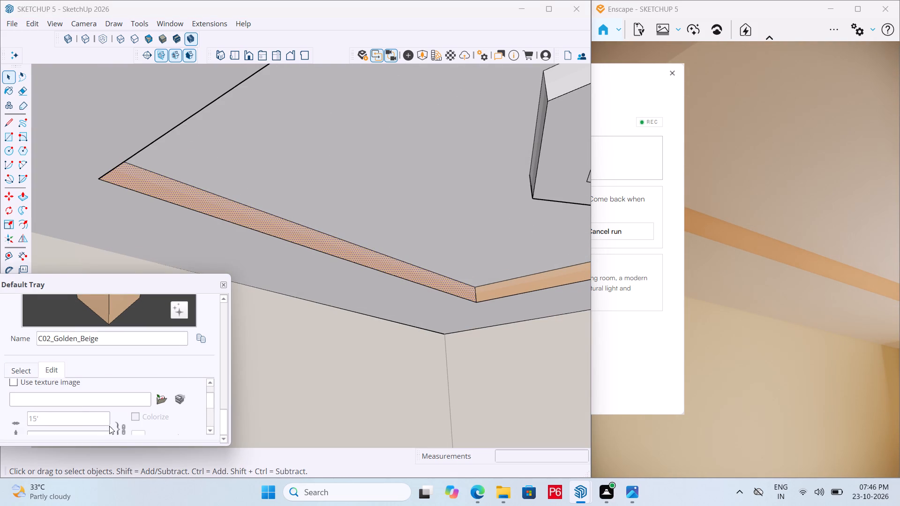
scroll(109, 426, up, 4)
scroll(110, 415, down, 2)
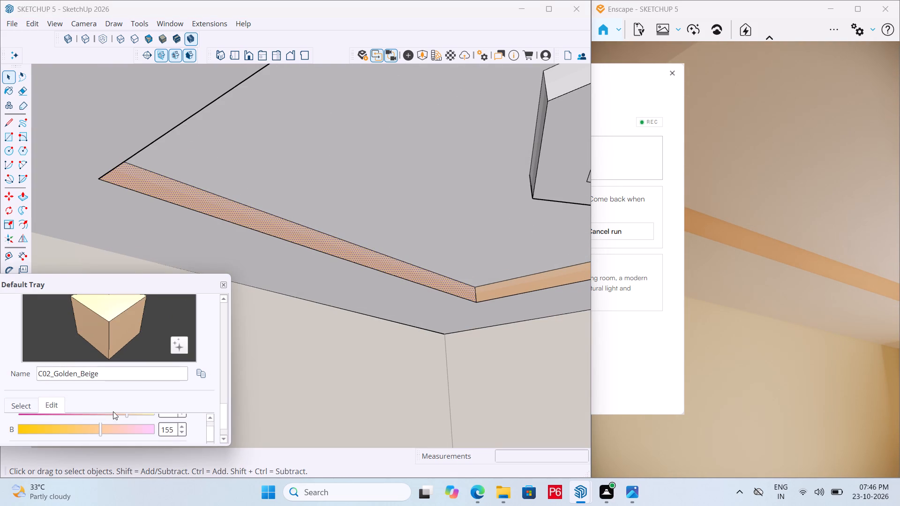
scroll(113, 411, down, 4)
drag(144, 407, 138, 407)
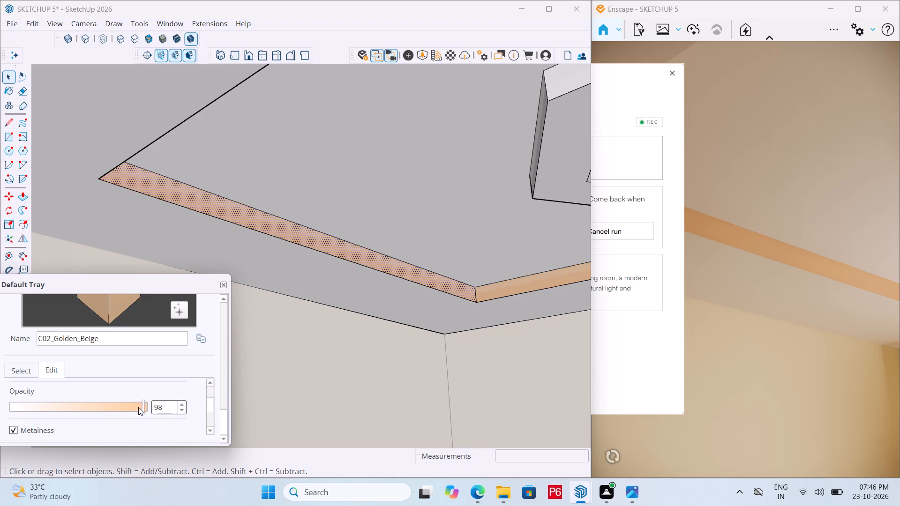
drag(138, 407, 99, 409)
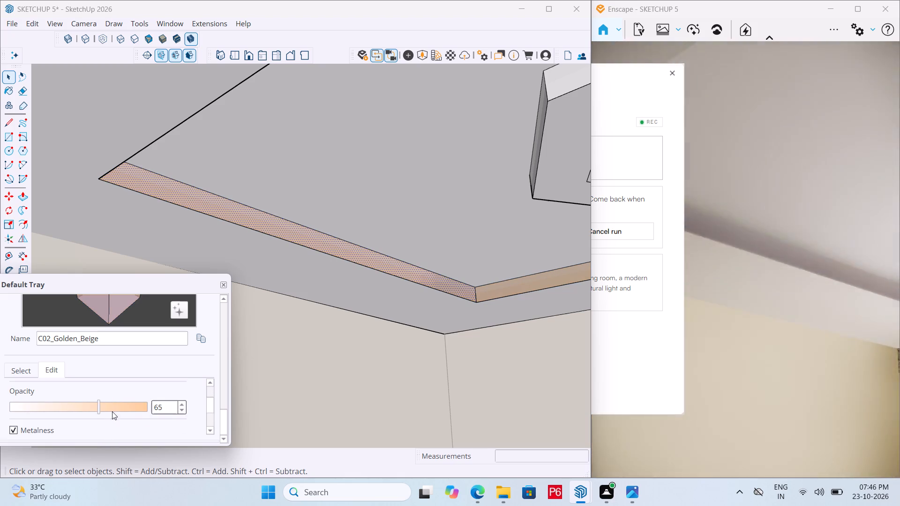
click(130, 409)
click(142, 406)
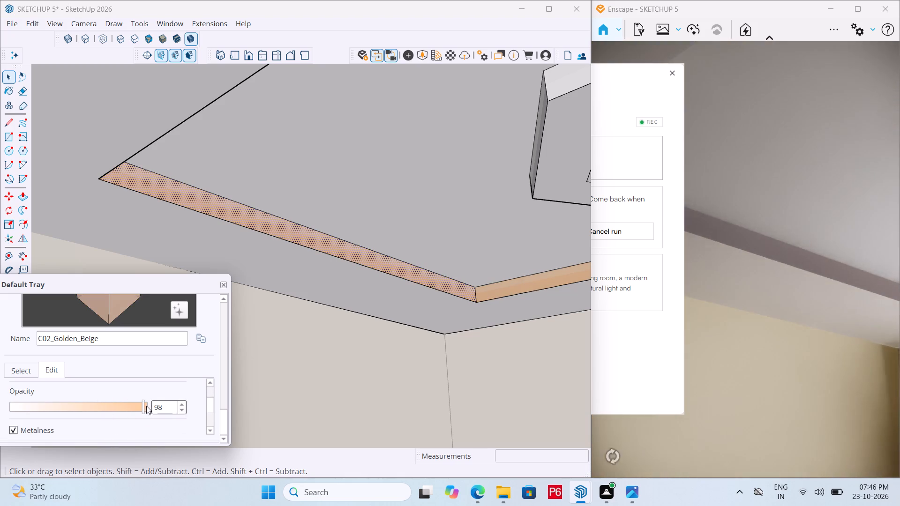
Set the opacity of the C02_Golden_Beige material on the ceiling recess strip to 100.
click(148, 405)
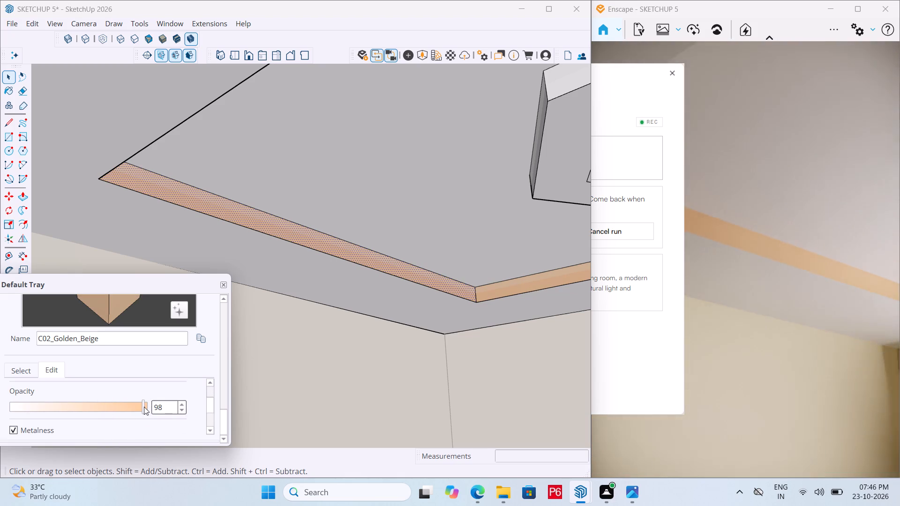
drag(144, 407, 155, 407)
scroll(192, 391, down, 5)
scroll(231, 402, down, 3)
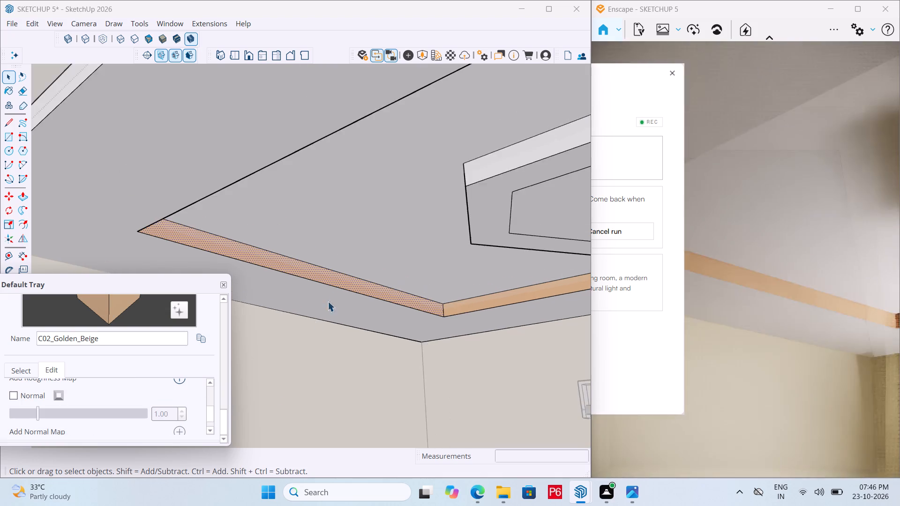
scroll(332, 292, down, 7)
scroll(390, 227, down, 2)
middle_drag(362, 275, 373, 252)
scroll(122, 405, down, 3)
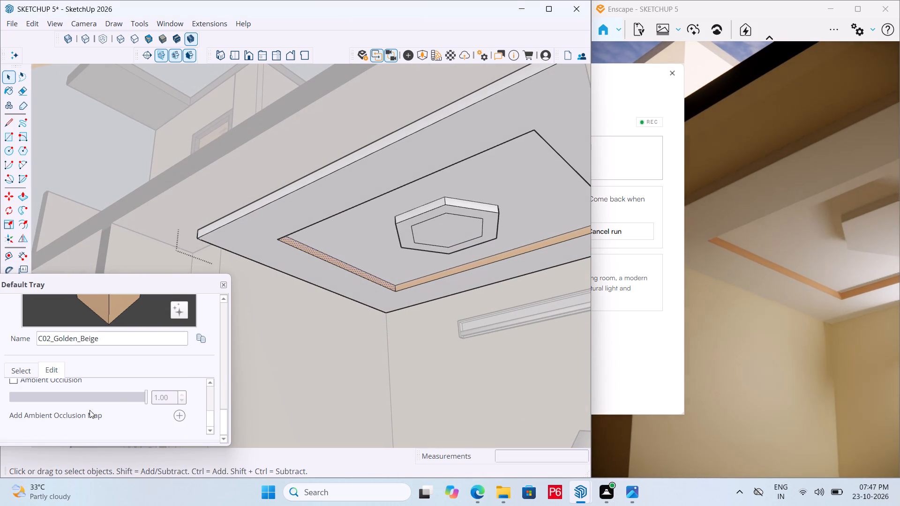
scroll(89, 403, down, 4)
click(226, 285)
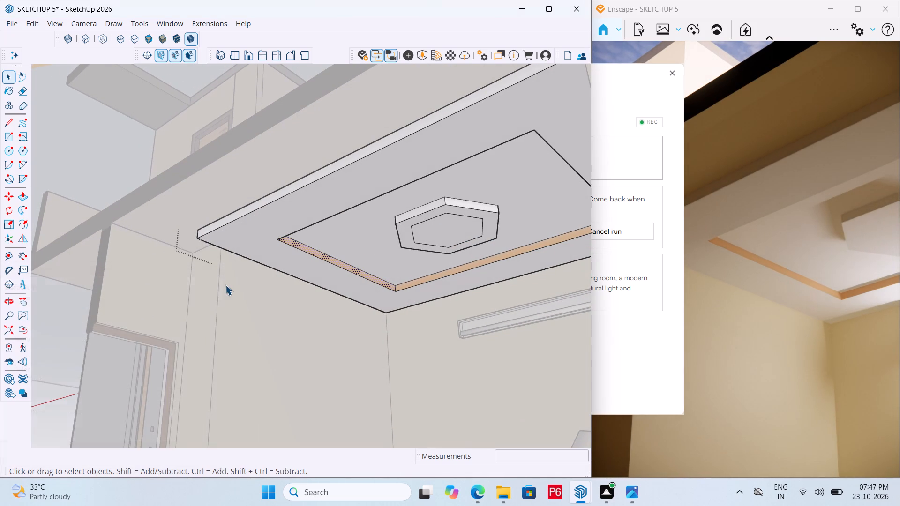
Save the model.
key(ctrl+s)
key(ctrl+s)
key(ctrl+s)
key(ctrl+s)
key(ctrl+s)
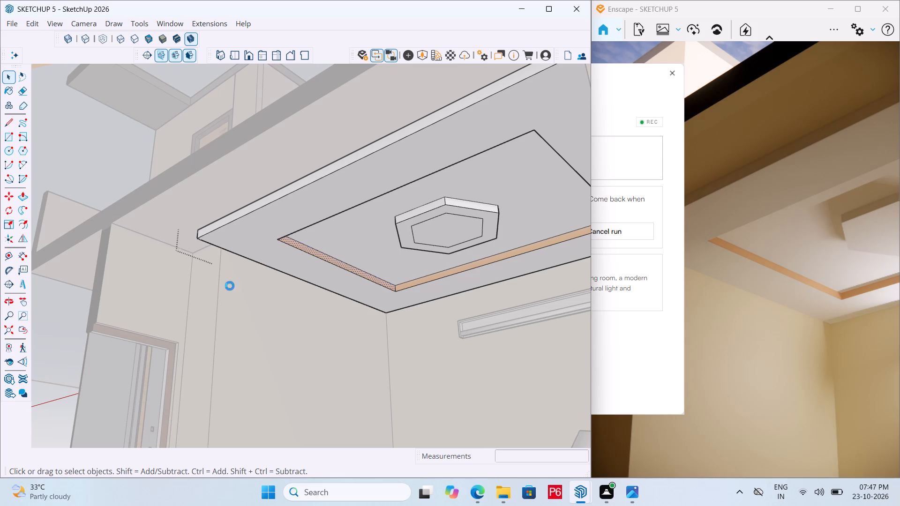
Leave the ceiling group and draw a thin horizontal rectangle on the wall below the ceiling recess's short side.
scroll(272, 320, down, 11)
middle_drag(286, 338, 286, 387)
scroll(286, 387, up, 2)
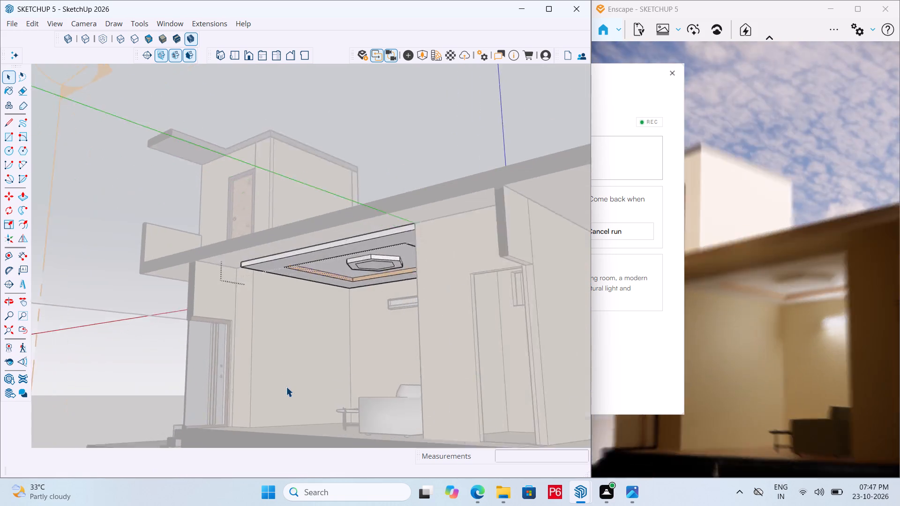
scroll(286, 387, up, 5)
key(r)
key(space)
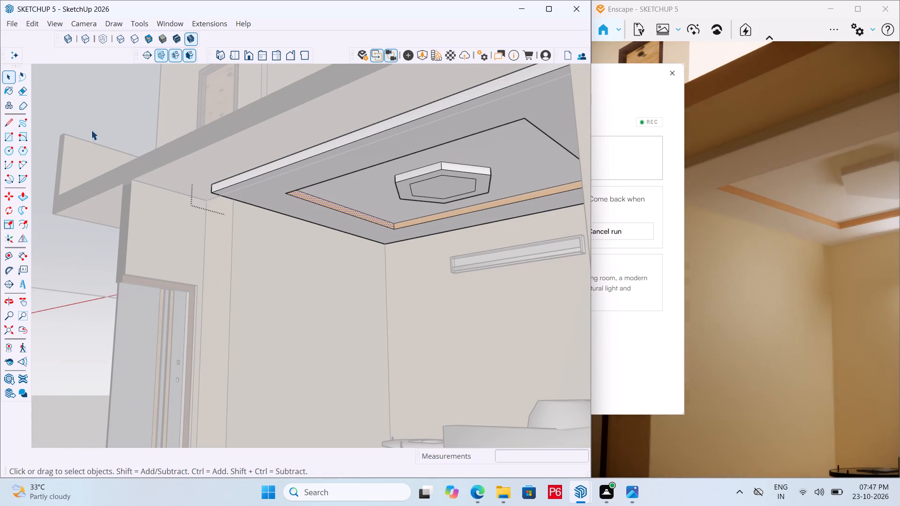
triple_click(80, 110)
scroll(323, 335, up, 4)
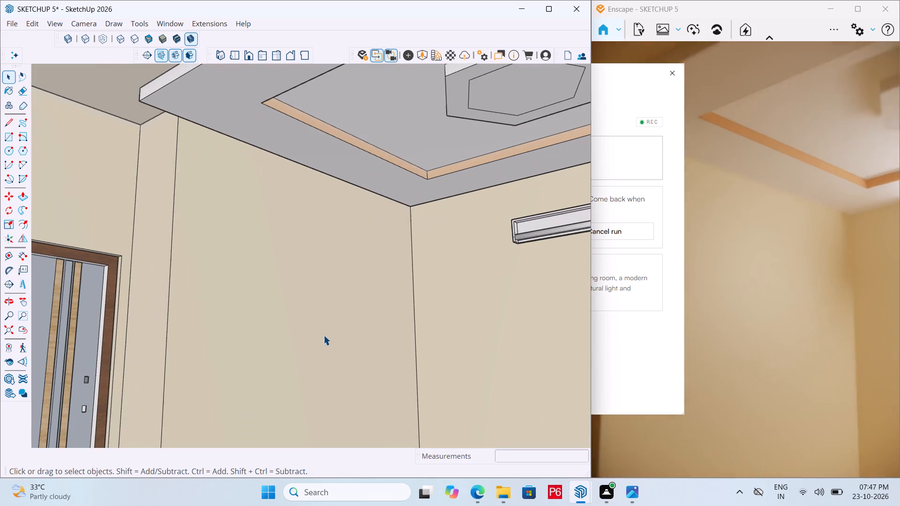
key(t)
key(r)
drag(258, 340, 259, 340)
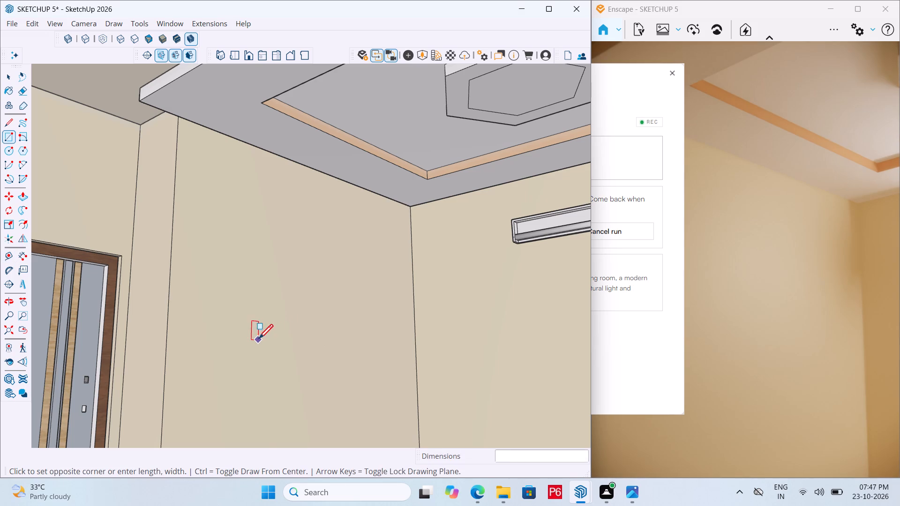
drag(259, 340, 264, 340)
click(354, 358)
key(space)
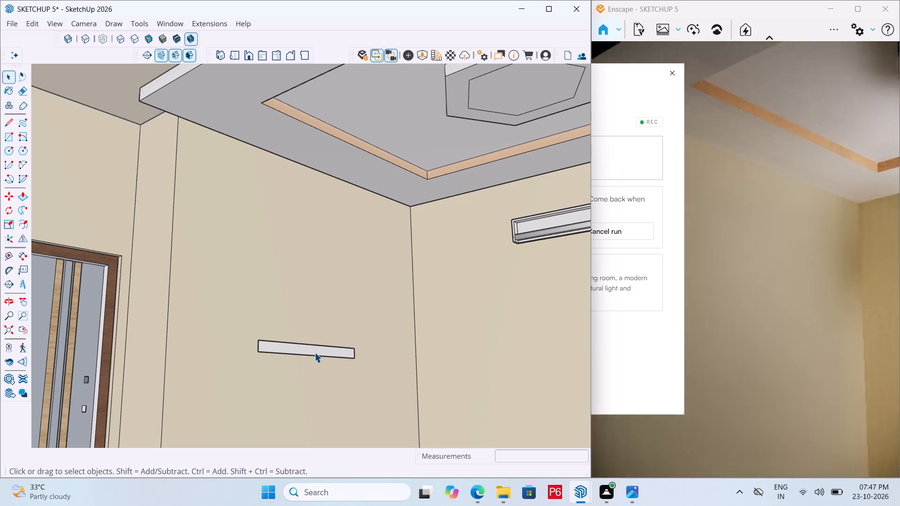
Make a group from the new wall rectangle and its edges.
click(315, 352)
double_click(315, 349)
right_click(315, 349)
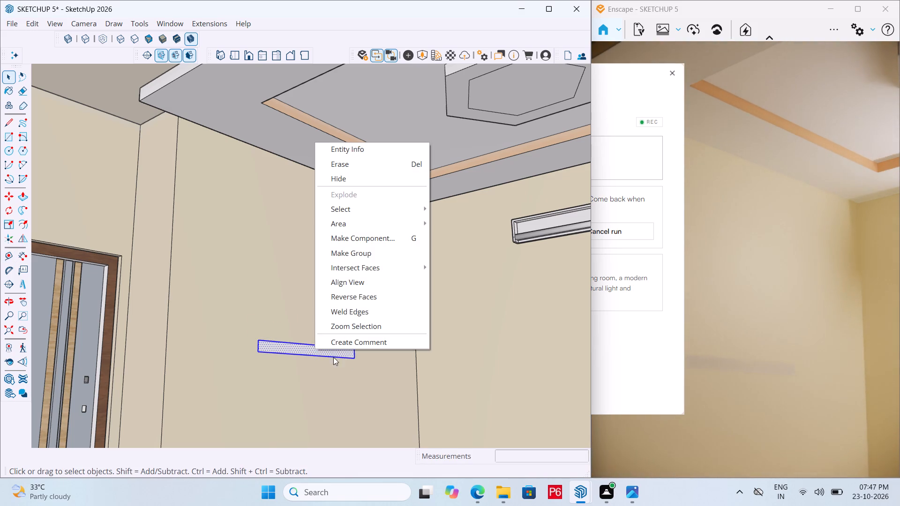
click(387, 257)
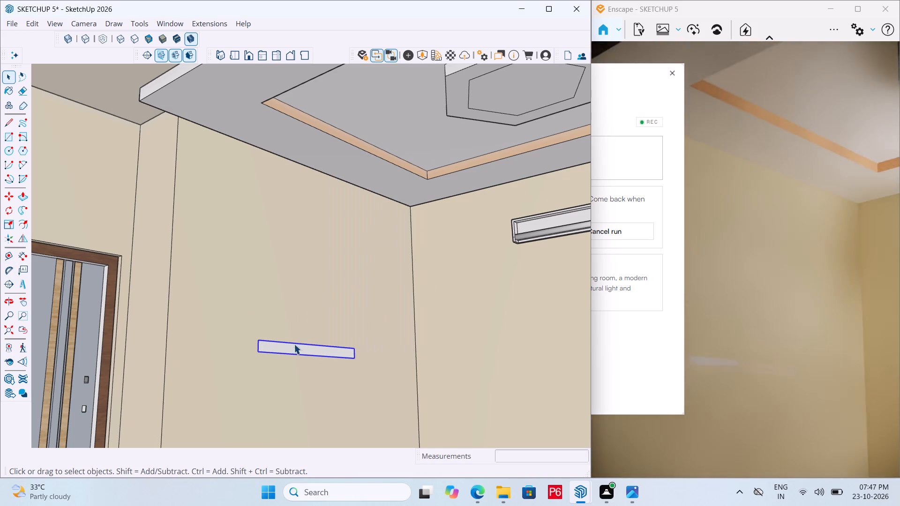
Open the wall rectangle's group and paint its face with the C02_Golden_Beige material.
key(space)
double_click(302, 350)
click(299, 353)
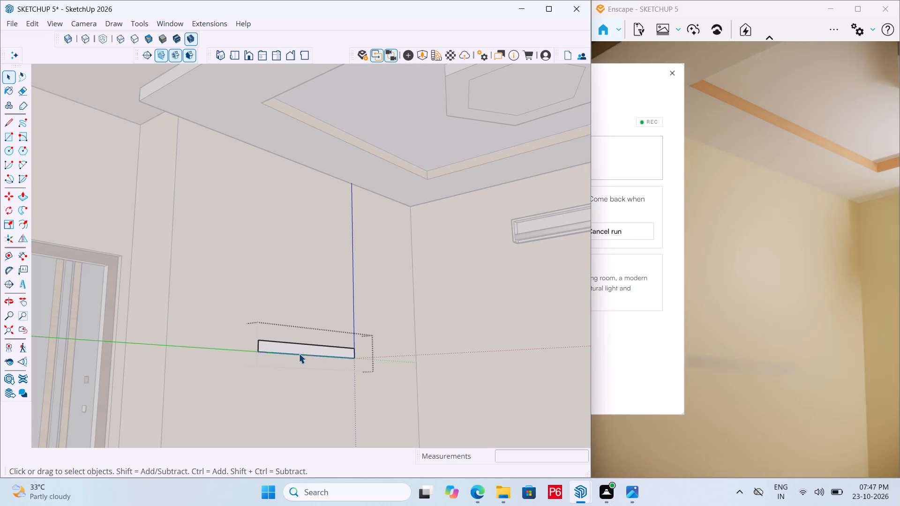
click(293, 348)
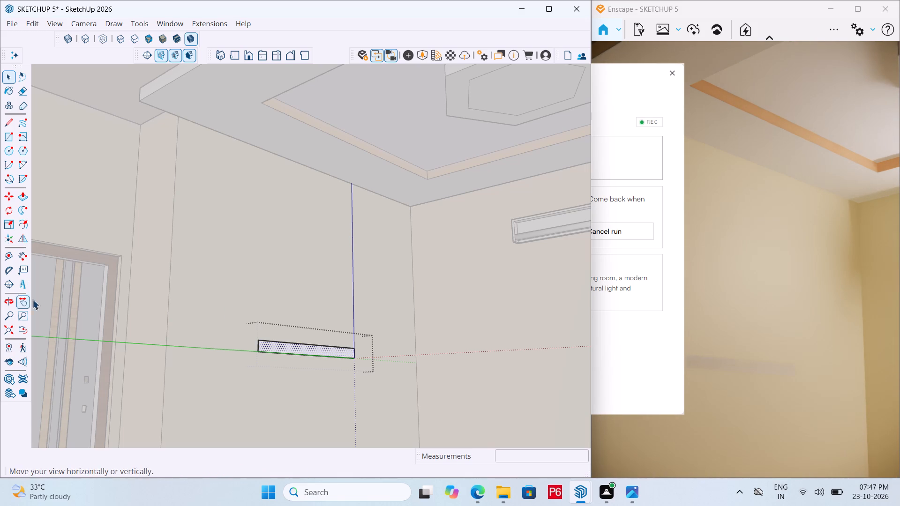
key(b)
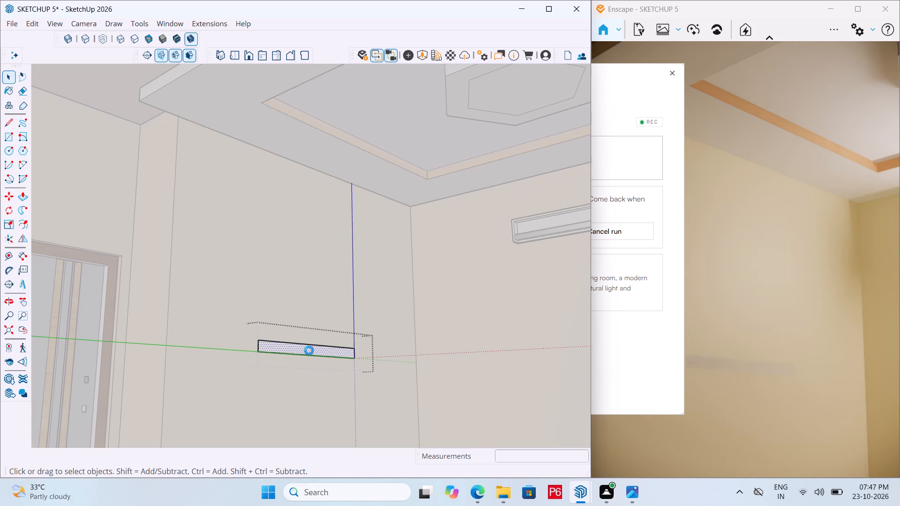
click(315, 350)
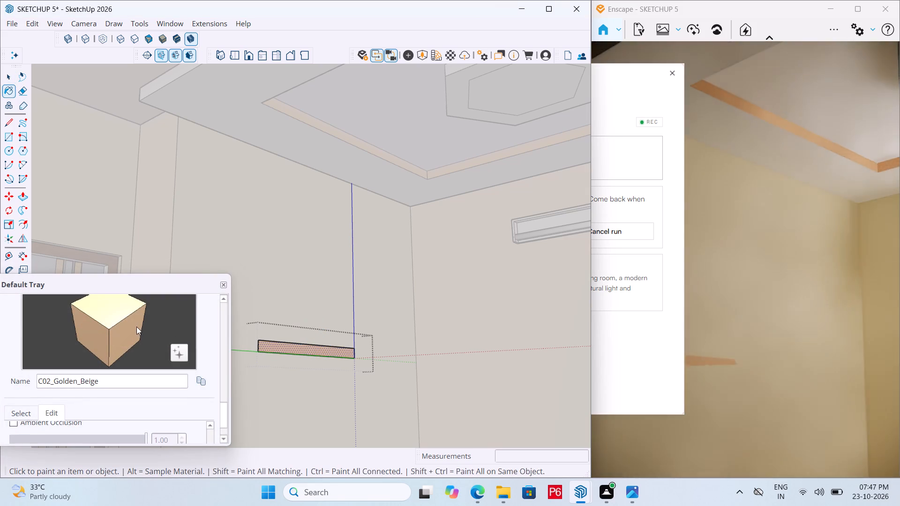
key(space)
click(226, 287)
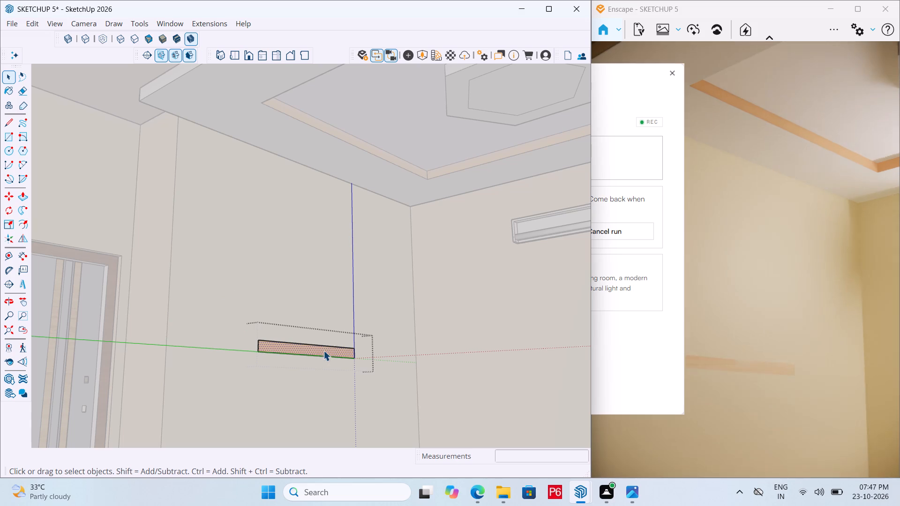
Examine the C02_Golden_Beige material's edit settings, from colour, texture and opacity to the normal and ambient occlusion options.
click(321, 350)
key(b)
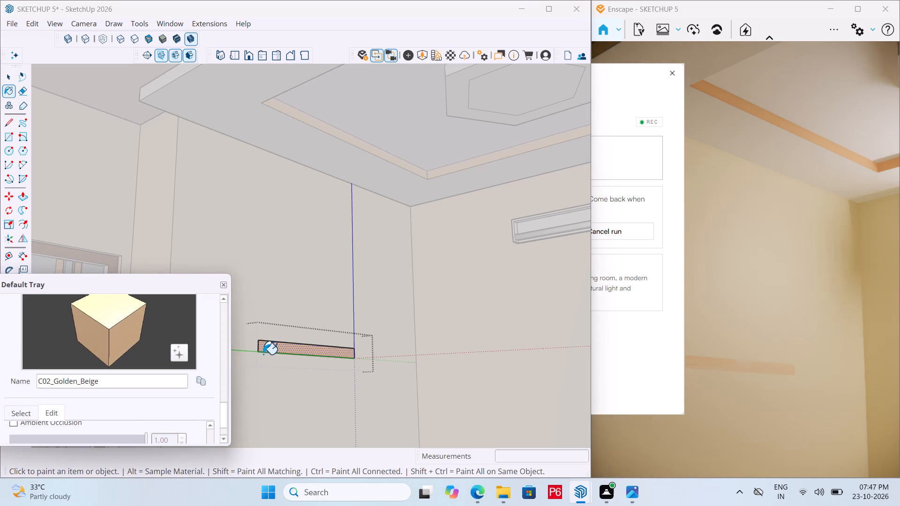
click(286, 347)
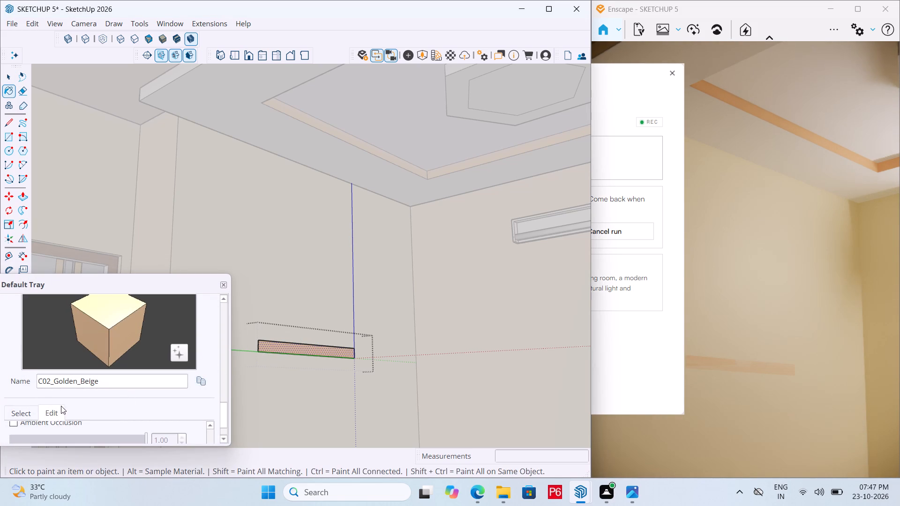
click(58, 409)
click(58, 409)
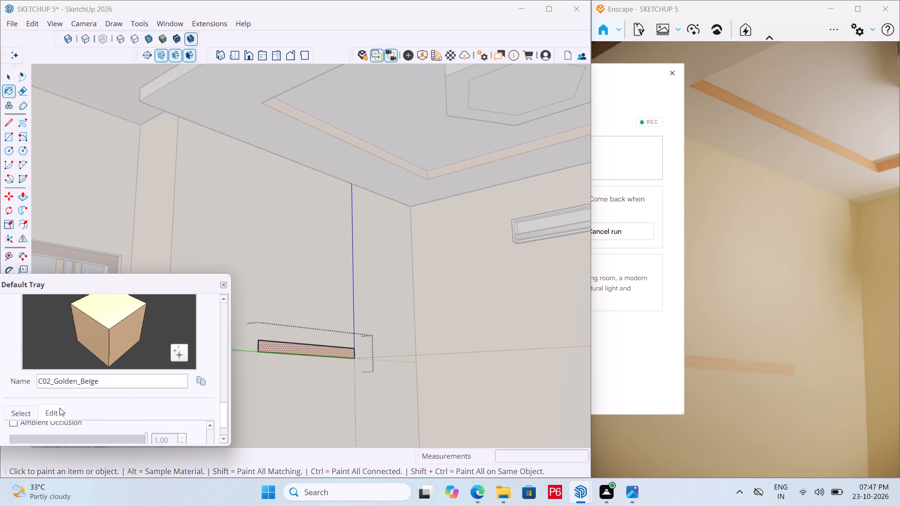
scroll(134, 379, down, 8)
scroll(141, 362, up, 11)
scroll(185, 380, down, 15)
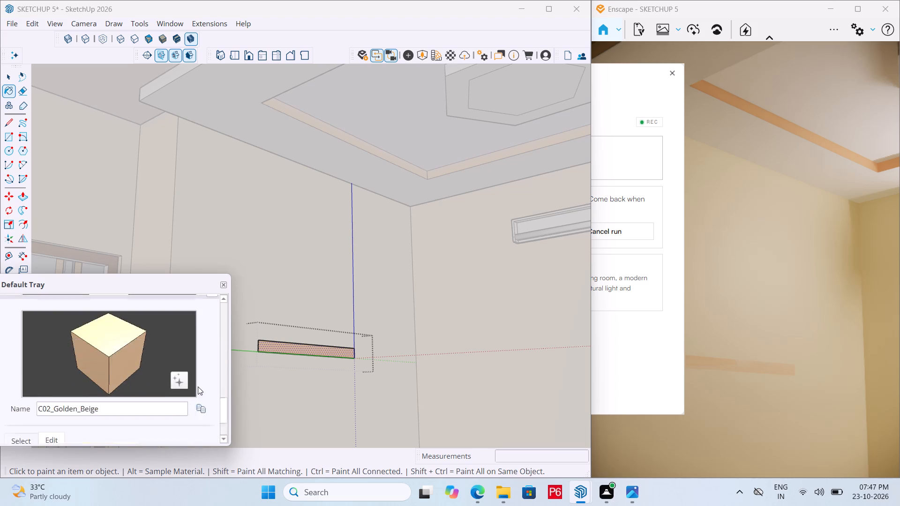
scroll(198, 387, down, 9)
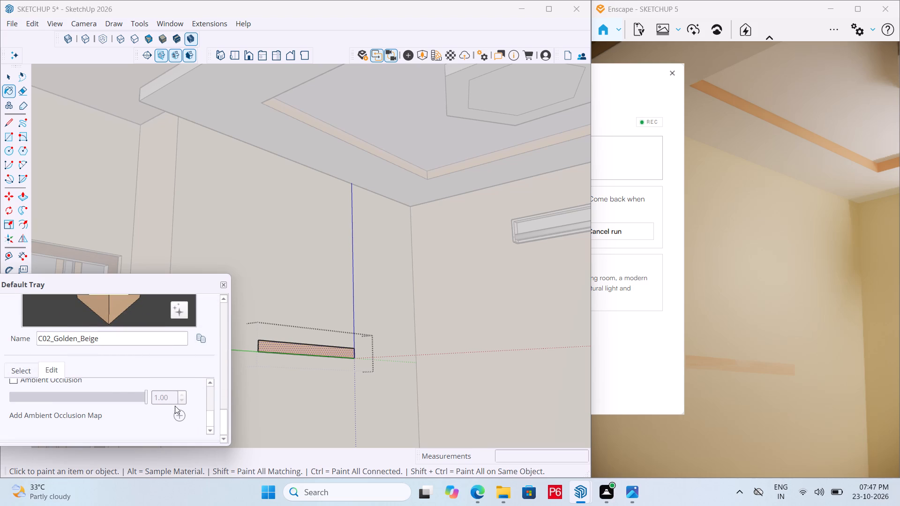
scroll(177, 411, up, 2)
scroll(177, 411, down, 7)
drag(213, 403, 213, 418)
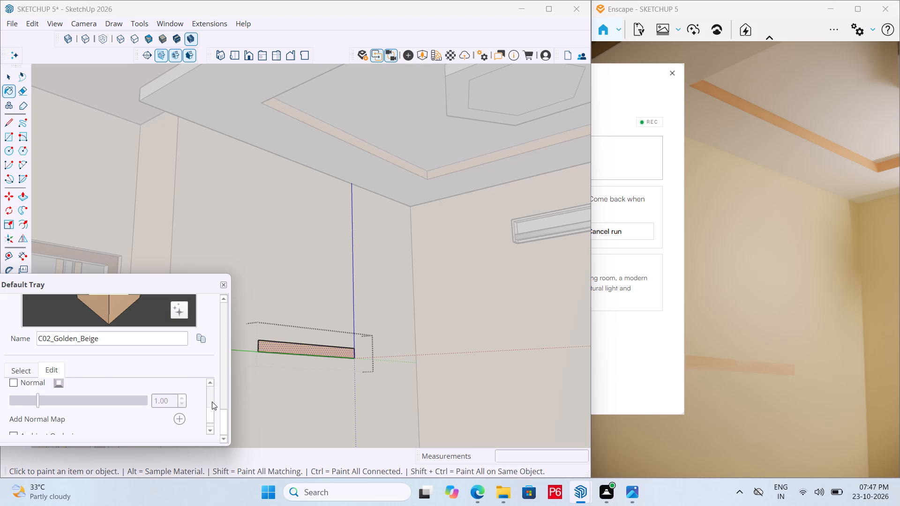
drag(211, 403, 211, 408)
click(211, 403)
click(211, 390)
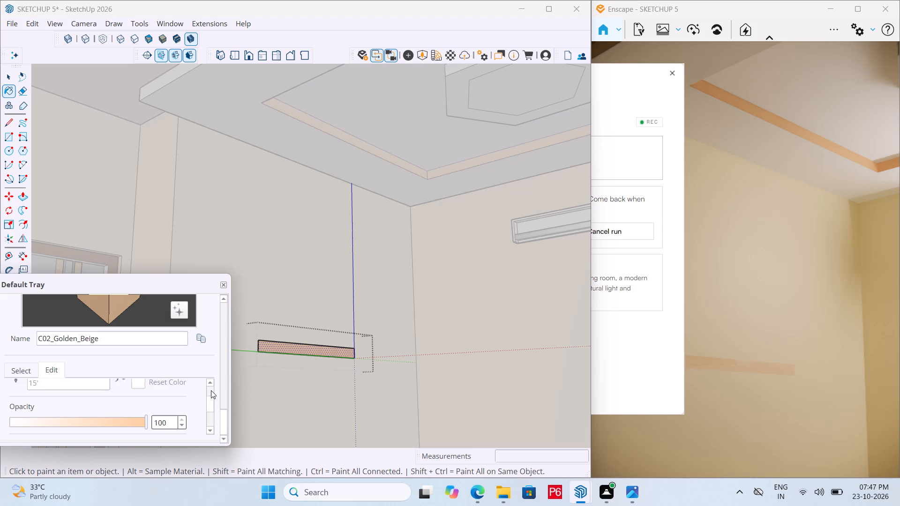
click(211, 390)
click(211, 389)
click(211, 387)
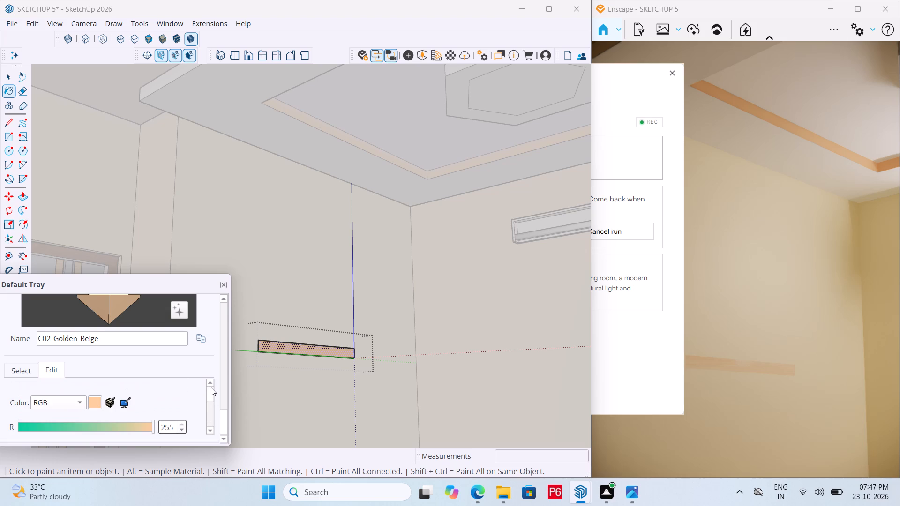
double_click(211, 387)
drag(223, 414, 229, 418)
drag(229, 418, 223, 446)
scroll(106, 393, down, 3)
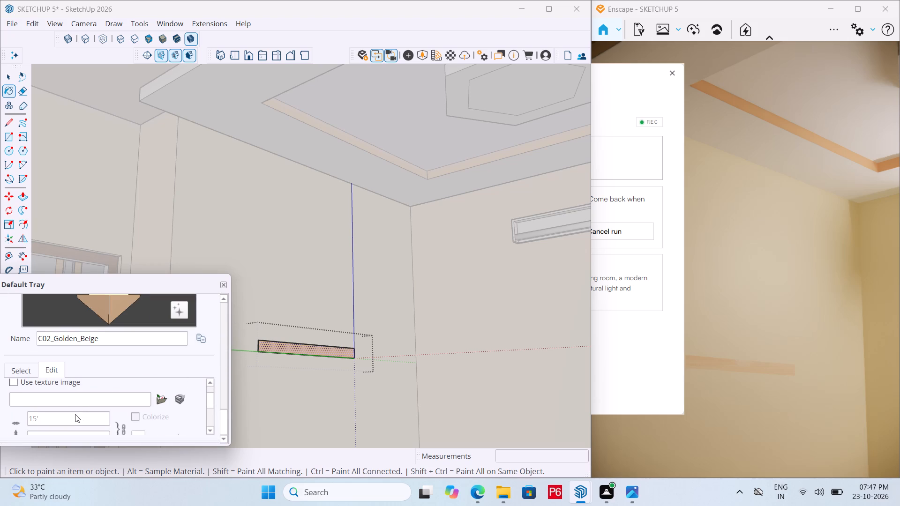
scroll(75, 414, up, 1)
scroll(76, 413, down, 7)
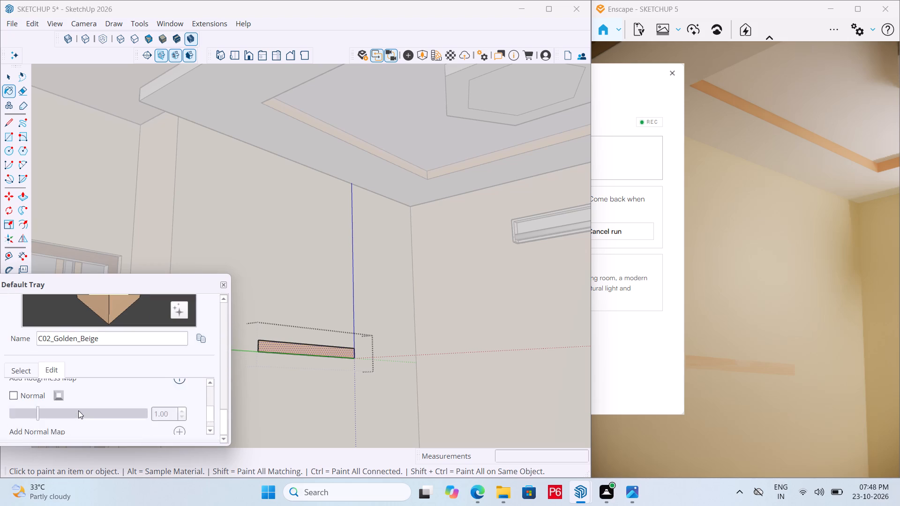
scroll(78, 410, down, 2)
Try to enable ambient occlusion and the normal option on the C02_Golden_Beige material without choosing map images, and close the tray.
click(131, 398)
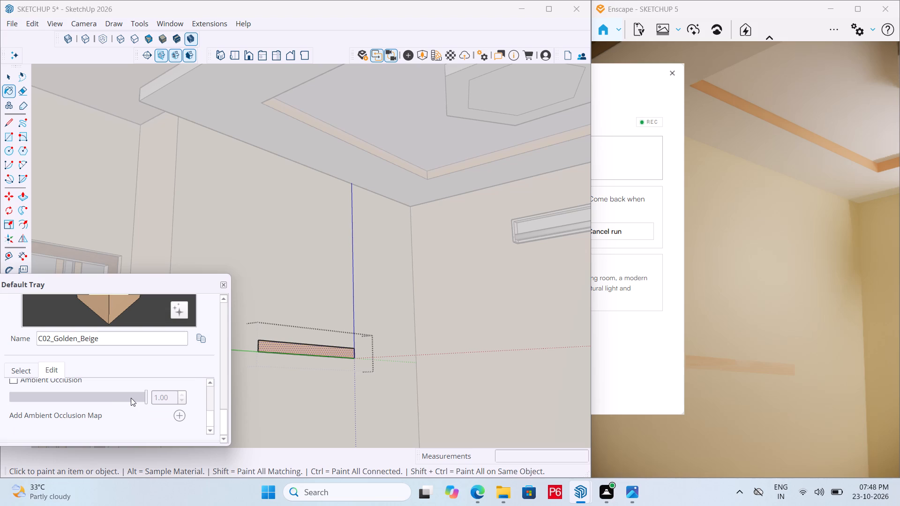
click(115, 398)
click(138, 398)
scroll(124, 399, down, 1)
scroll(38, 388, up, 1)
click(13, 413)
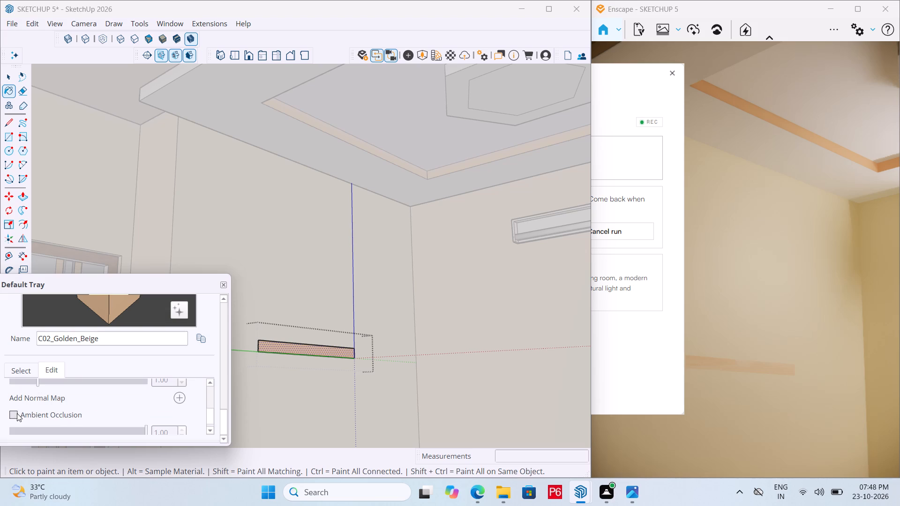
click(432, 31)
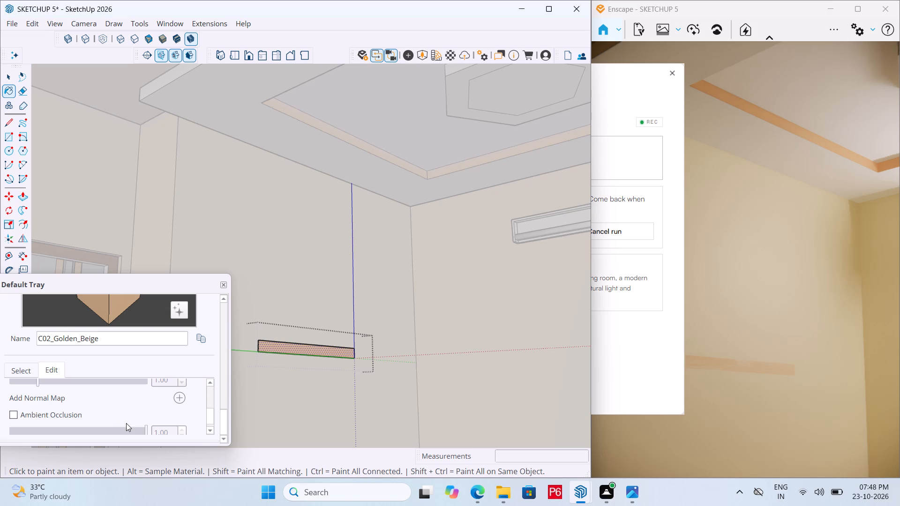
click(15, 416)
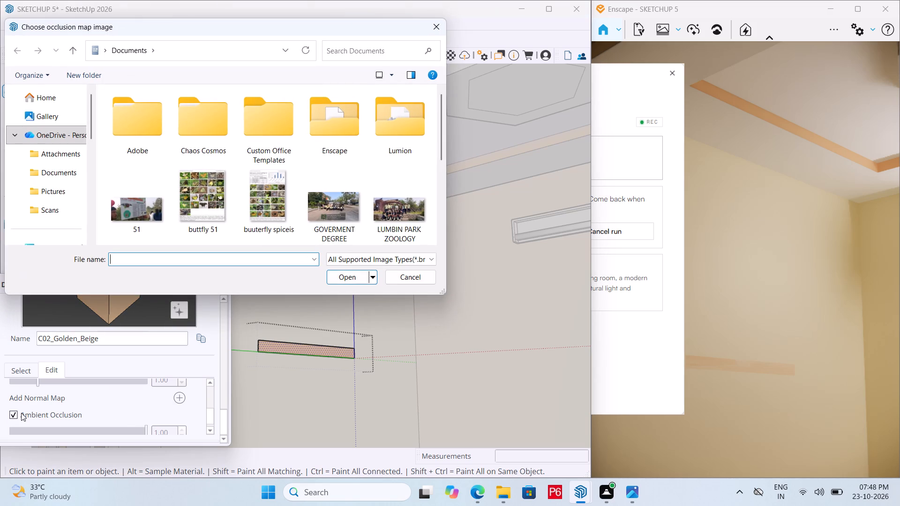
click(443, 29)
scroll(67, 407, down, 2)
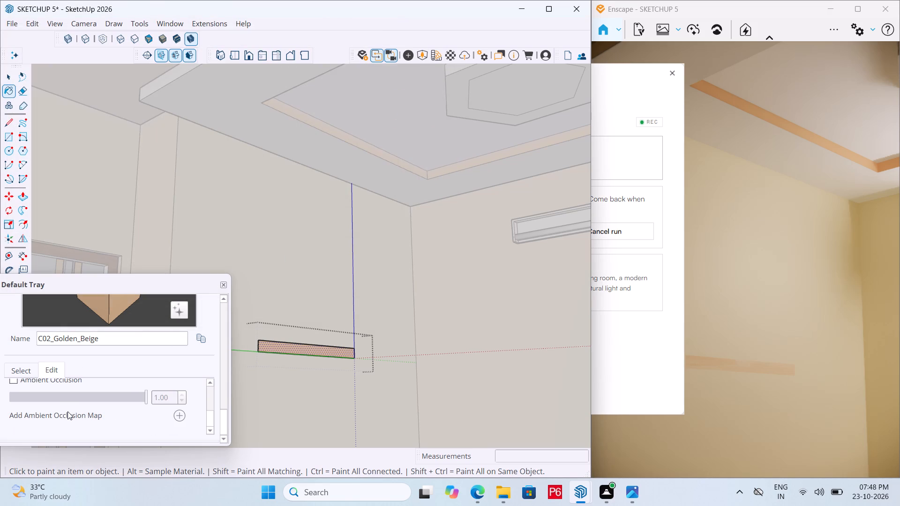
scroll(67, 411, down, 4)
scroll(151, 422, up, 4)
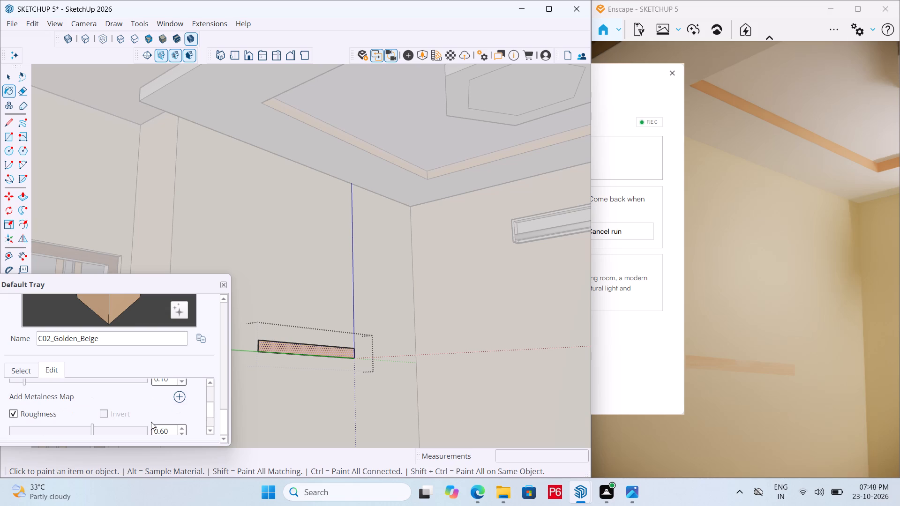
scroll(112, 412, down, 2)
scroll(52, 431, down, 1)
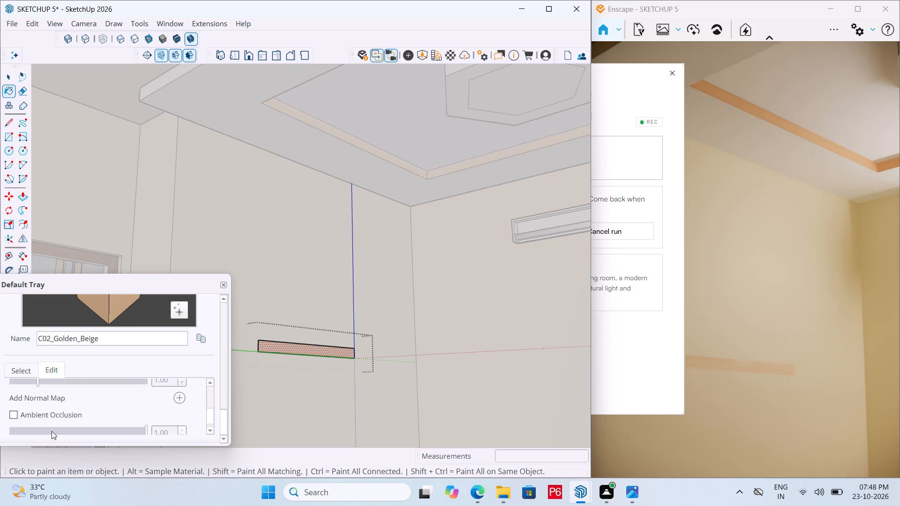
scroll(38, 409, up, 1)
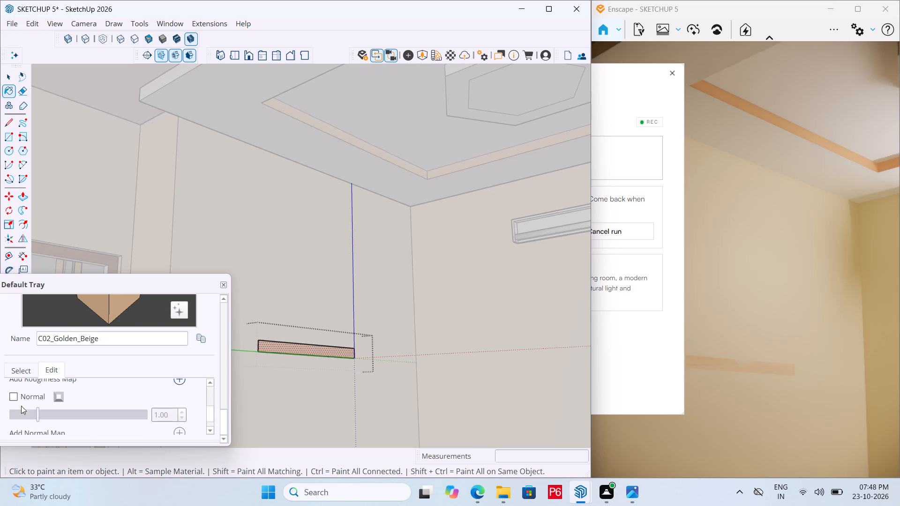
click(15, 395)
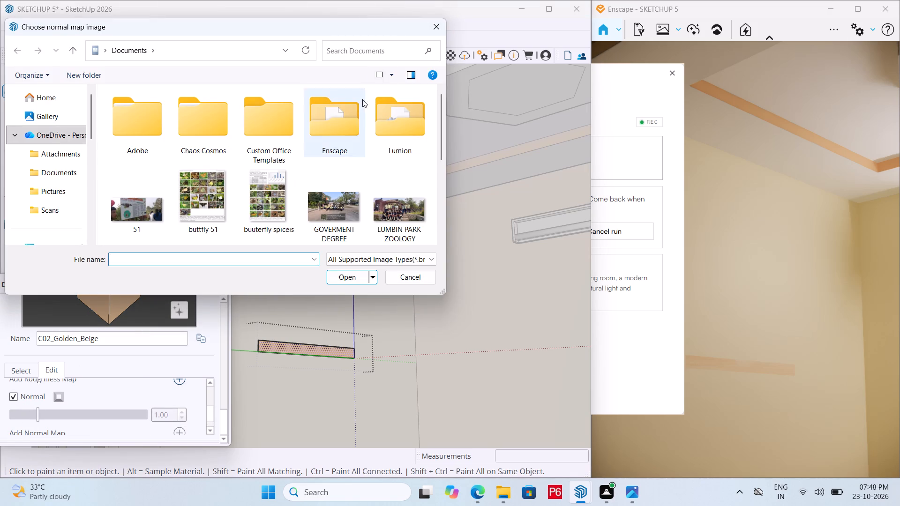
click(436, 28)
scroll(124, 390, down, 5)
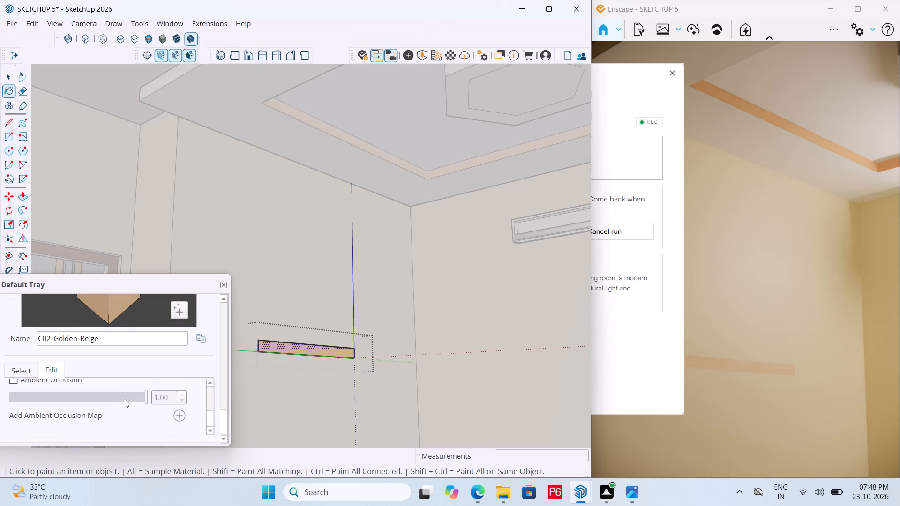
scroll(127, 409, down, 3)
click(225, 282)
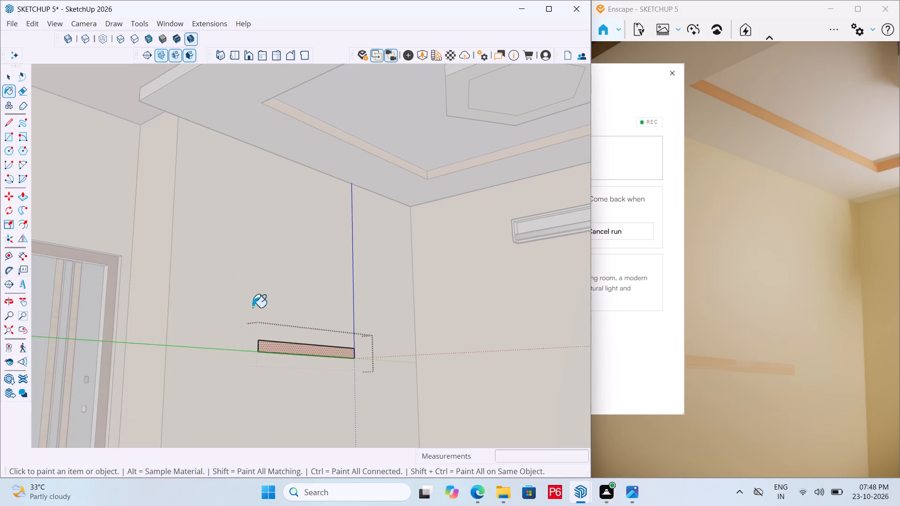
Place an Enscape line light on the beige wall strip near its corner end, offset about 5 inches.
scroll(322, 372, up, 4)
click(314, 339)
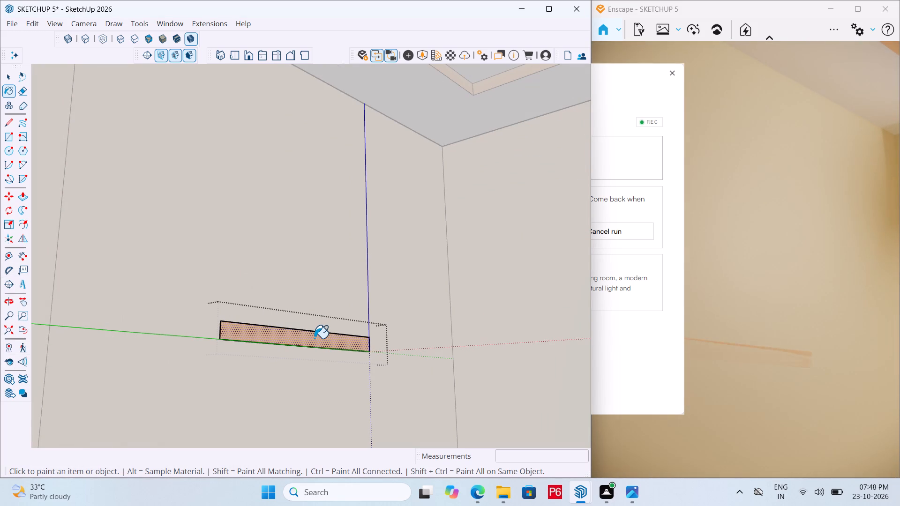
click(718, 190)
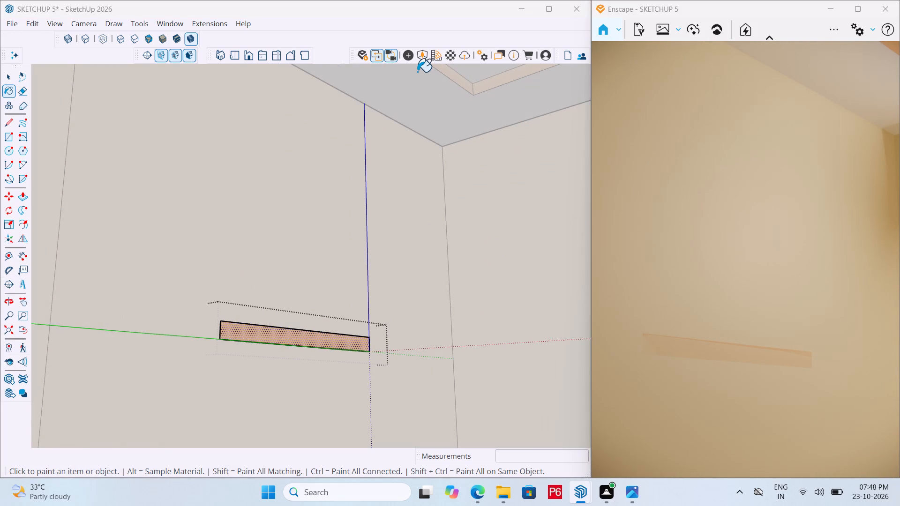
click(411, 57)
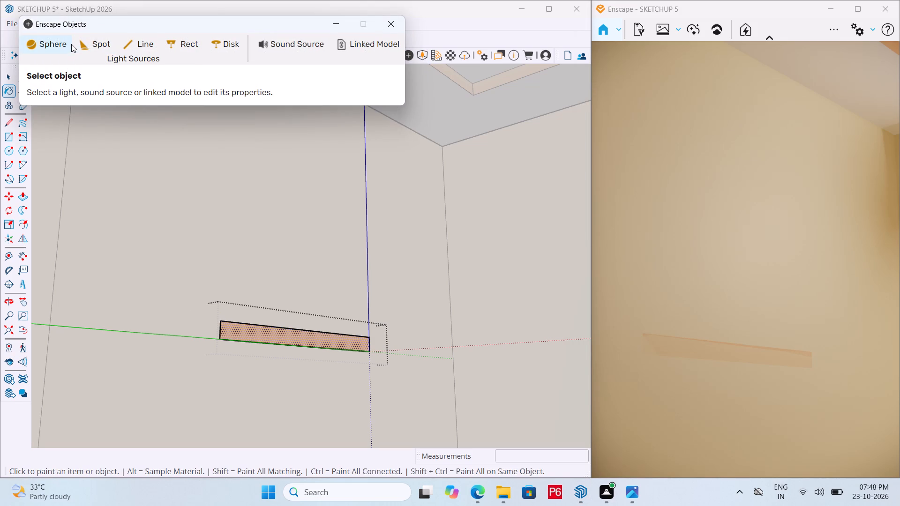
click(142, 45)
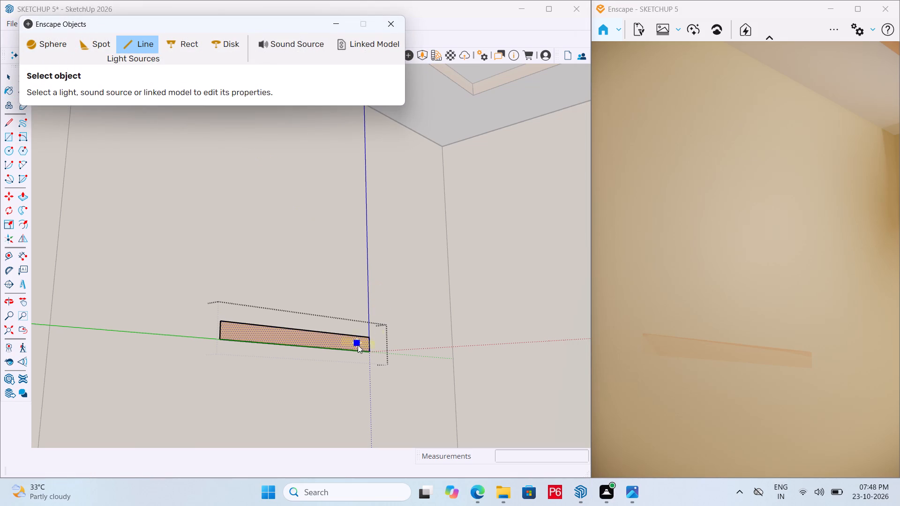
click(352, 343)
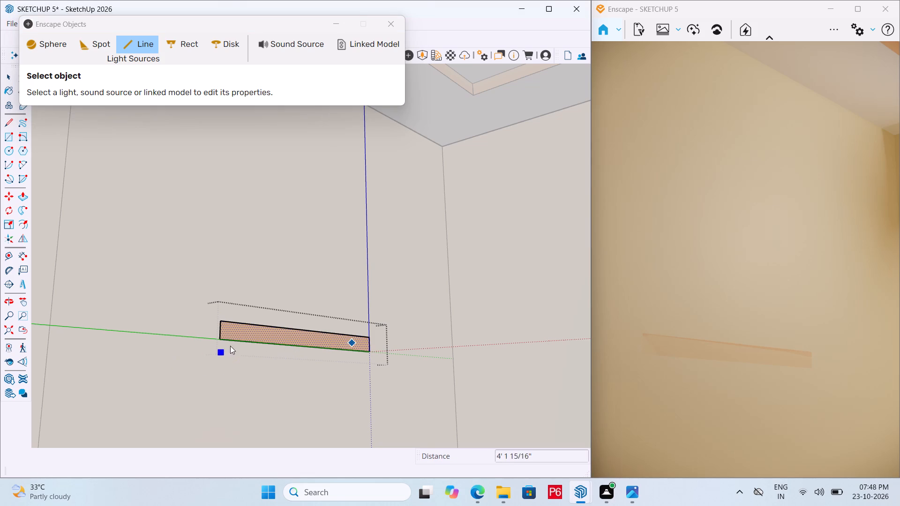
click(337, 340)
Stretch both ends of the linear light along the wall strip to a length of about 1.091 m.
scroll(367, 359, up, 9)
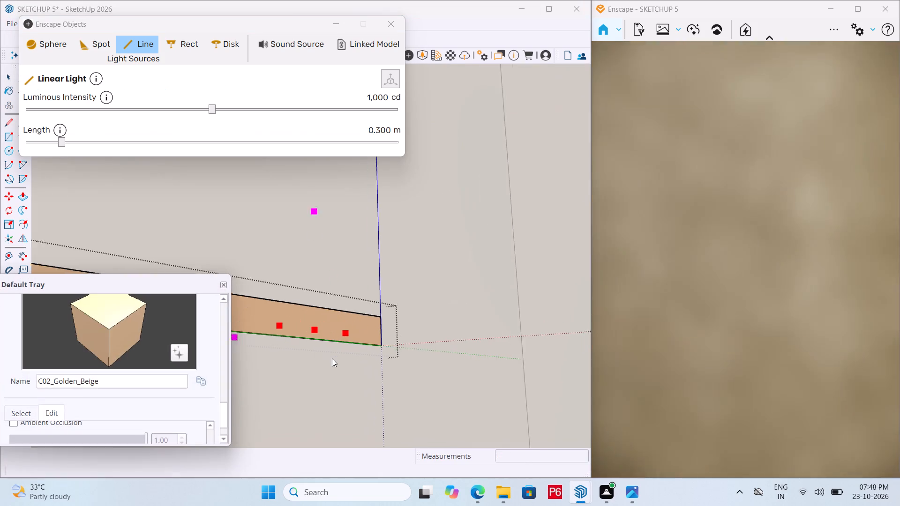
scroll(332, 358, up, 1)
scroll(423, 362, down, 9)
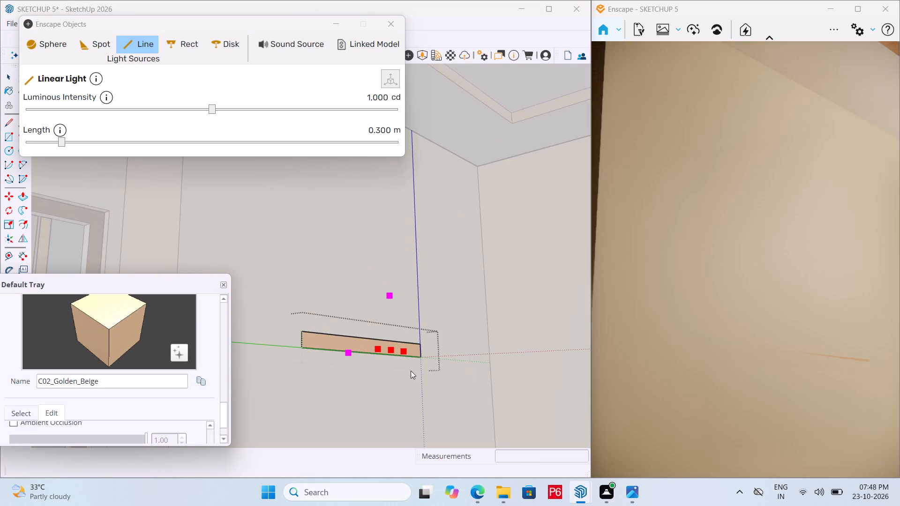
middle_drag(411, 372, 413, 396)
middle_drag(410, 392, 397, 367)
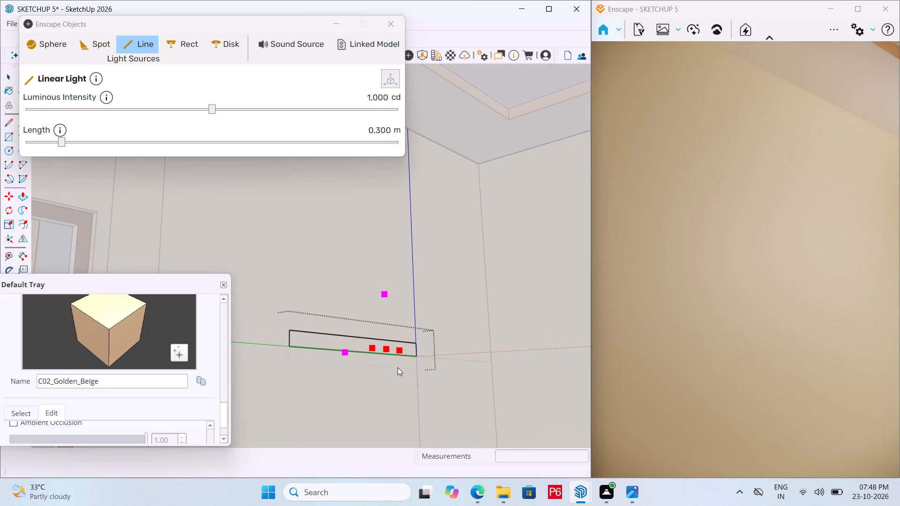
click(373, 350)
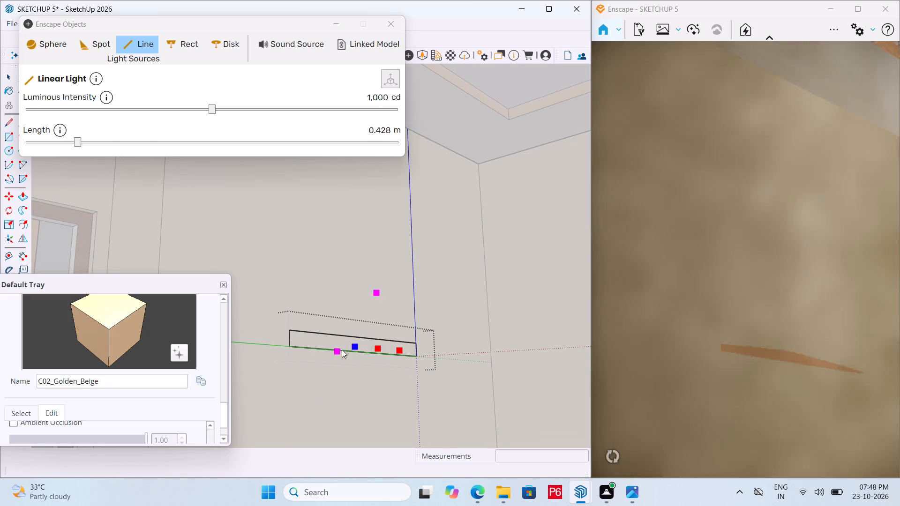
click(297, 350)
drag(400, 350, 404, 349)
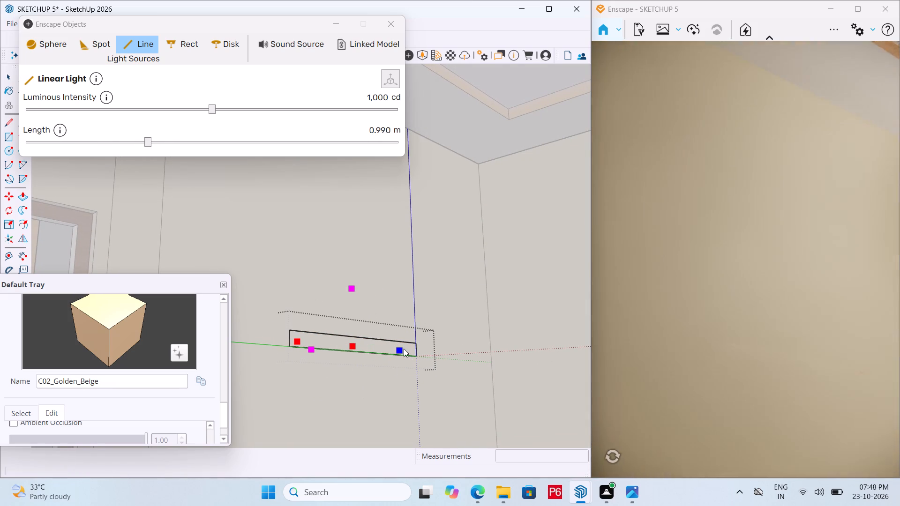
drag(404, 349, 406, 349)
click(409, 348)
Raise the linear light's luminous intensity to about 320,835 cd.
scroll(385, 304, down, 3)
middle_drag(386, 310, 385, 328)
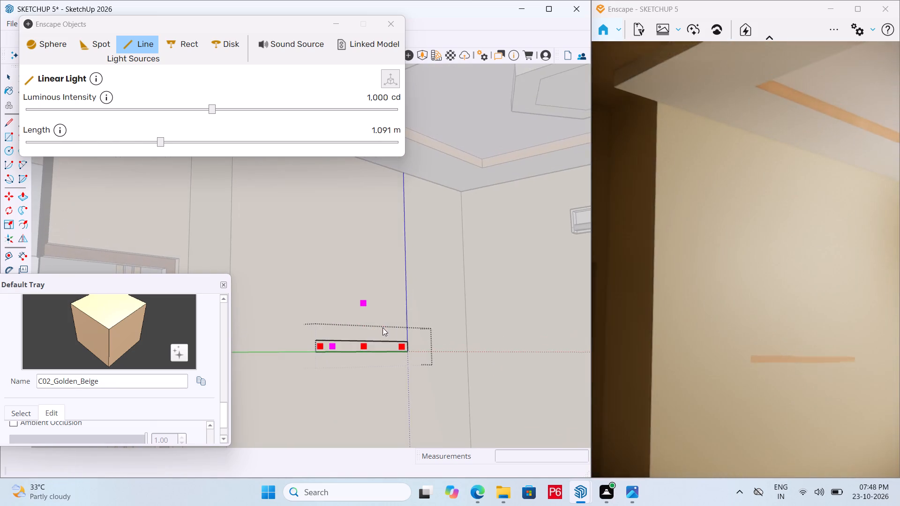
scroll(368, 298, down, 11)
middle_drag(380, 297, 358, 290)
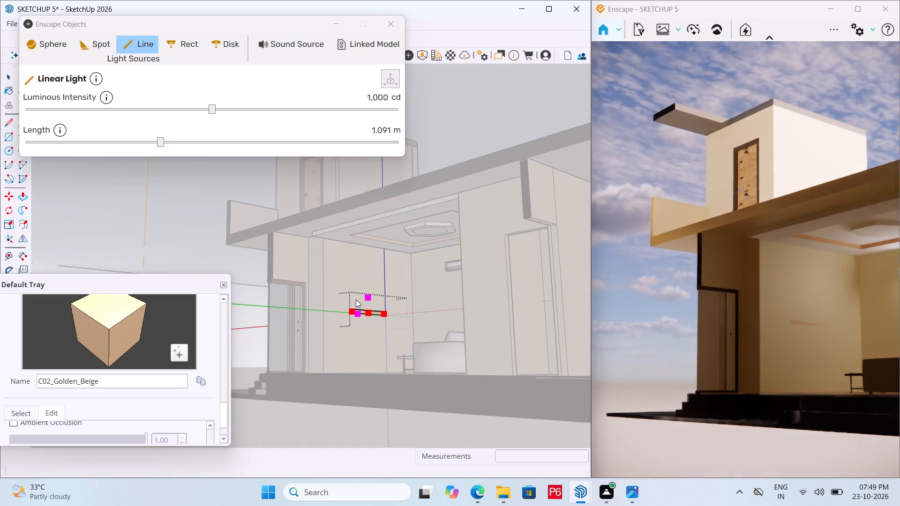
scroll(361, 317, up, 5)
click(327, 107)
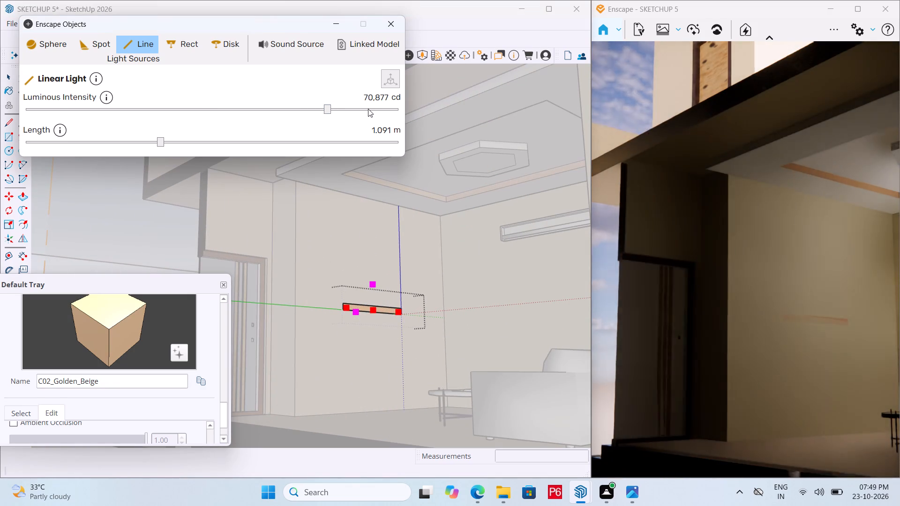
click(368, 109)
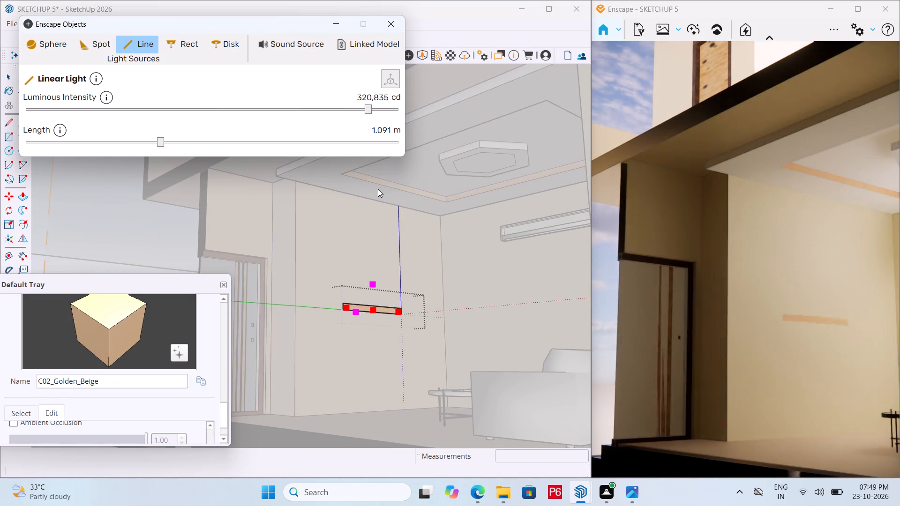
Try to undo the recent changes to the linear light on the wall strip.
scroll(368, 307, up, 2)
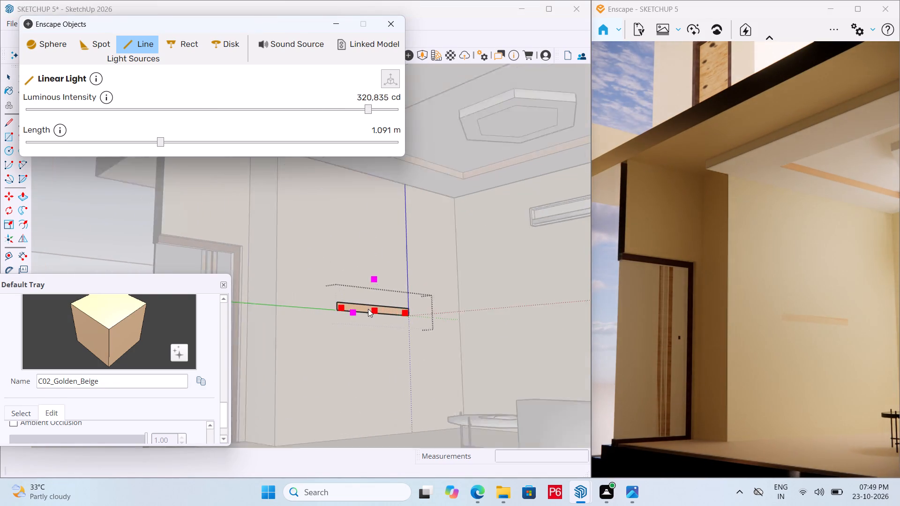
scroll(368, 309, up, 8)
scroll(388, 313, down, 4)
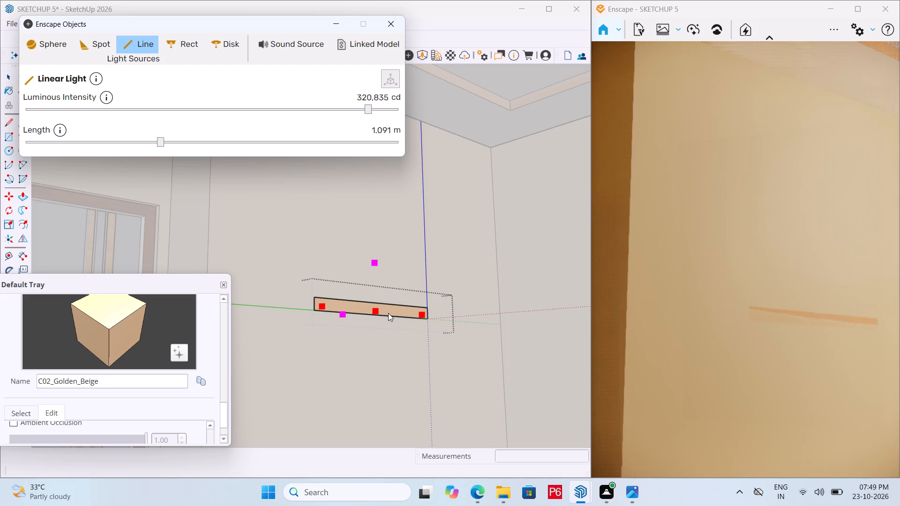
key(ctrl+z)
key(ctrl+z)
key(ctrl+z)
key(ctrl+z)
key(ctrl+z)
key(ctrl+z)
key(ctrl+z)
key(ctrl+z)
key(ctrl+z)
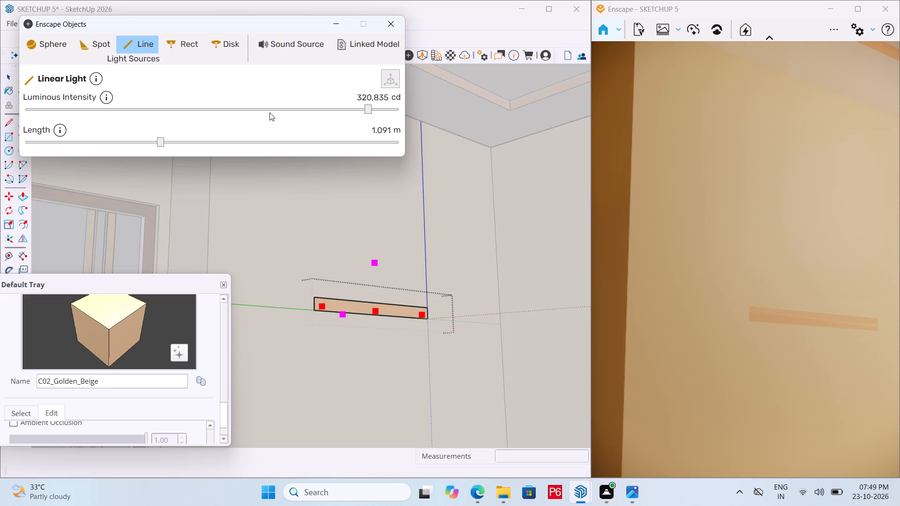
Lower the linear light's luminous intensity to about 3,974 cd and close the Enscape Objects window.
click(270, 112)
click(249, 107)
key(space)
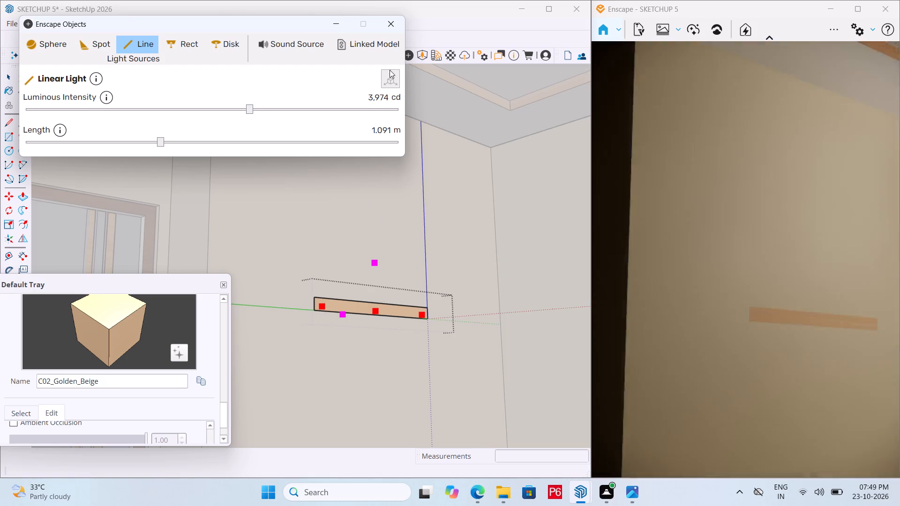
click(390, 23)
Leave the wall strip's group and delete it from the wall together with its light.
click(466, 261)
key(space)
click(398, 256)
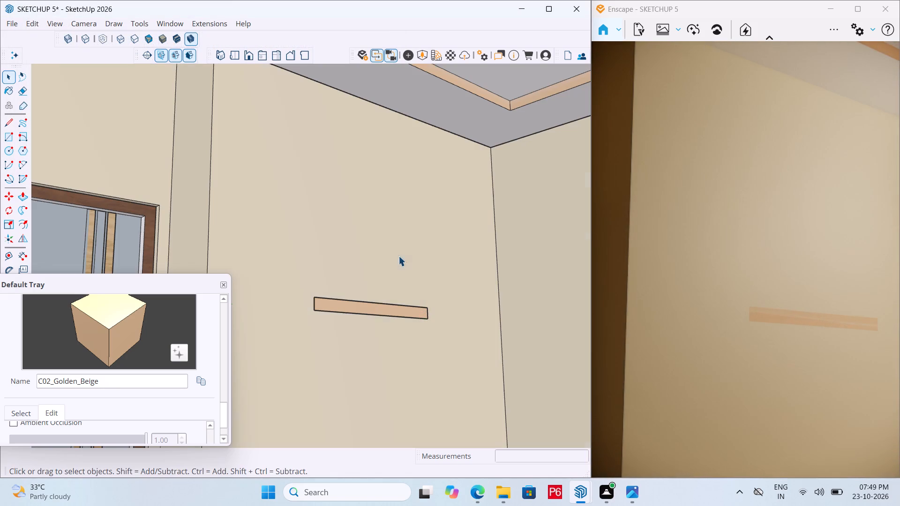
click(384, 312)
key(Delete)
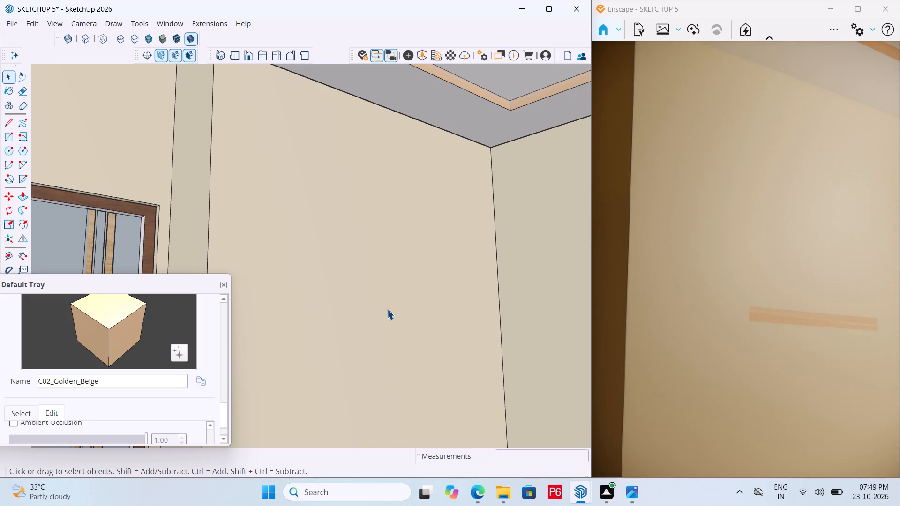
Save the model with the recessed ceiling in view.
scroll(406, 327, down, 5)
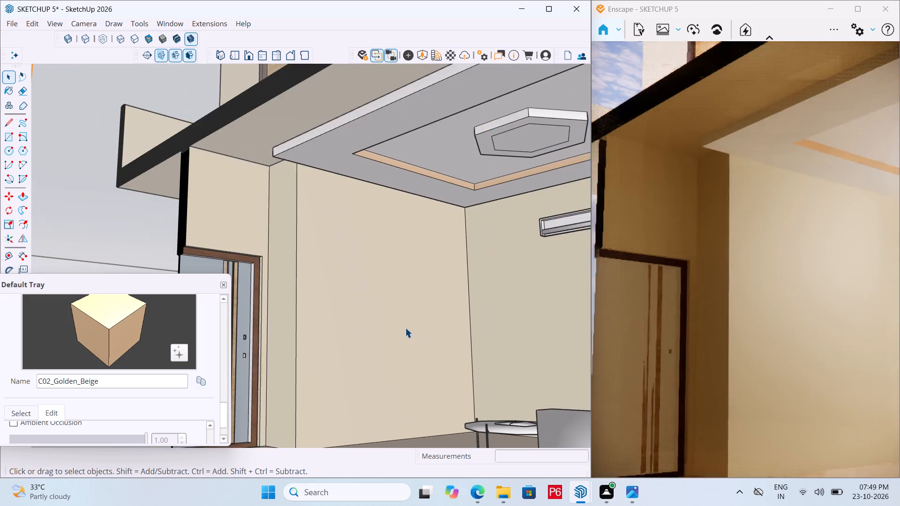
scroll(400, 332, down, 5)
middle_drag(391, 336, 420, 337)
scroll(449, 251, up, 4)
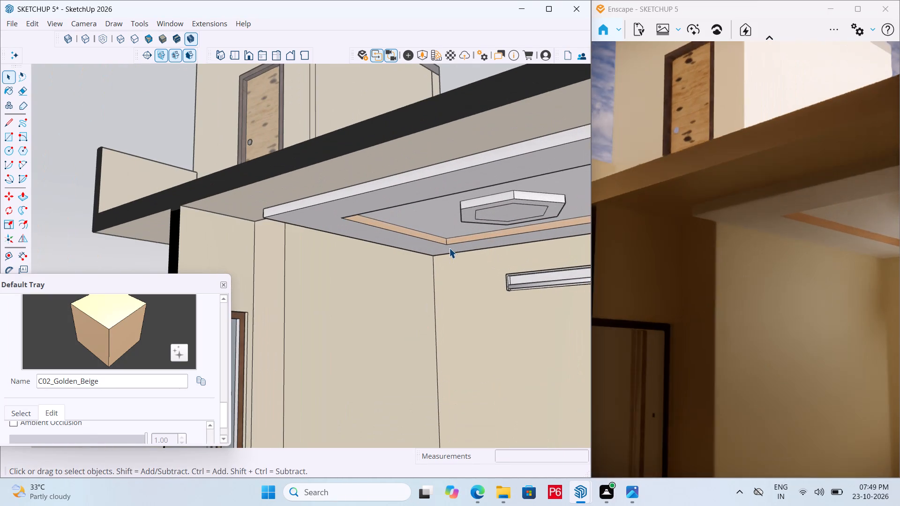
key(ctrl+s)
key(ctrl+s)
key(ctrl+s)
key(ctrl+s)
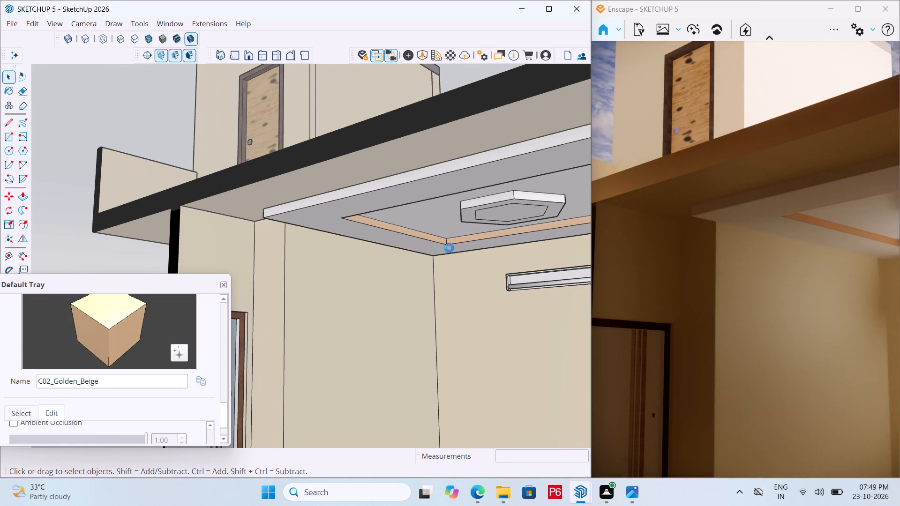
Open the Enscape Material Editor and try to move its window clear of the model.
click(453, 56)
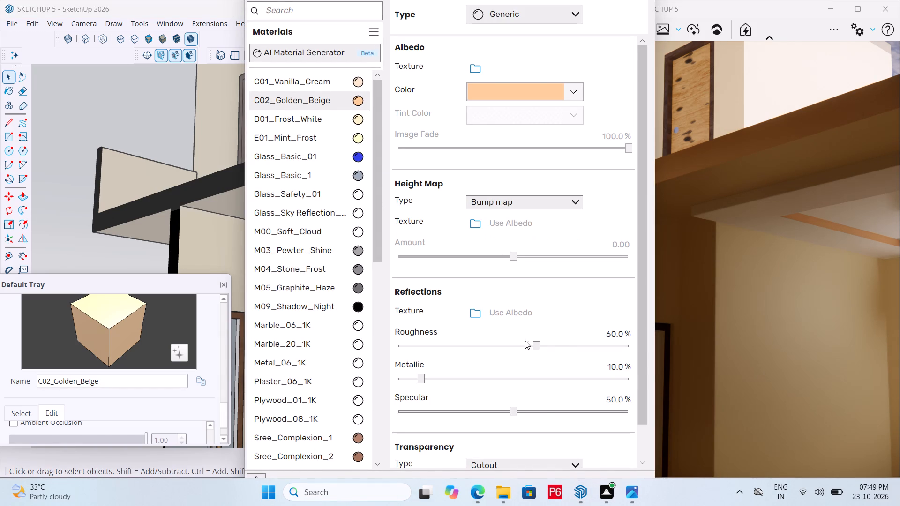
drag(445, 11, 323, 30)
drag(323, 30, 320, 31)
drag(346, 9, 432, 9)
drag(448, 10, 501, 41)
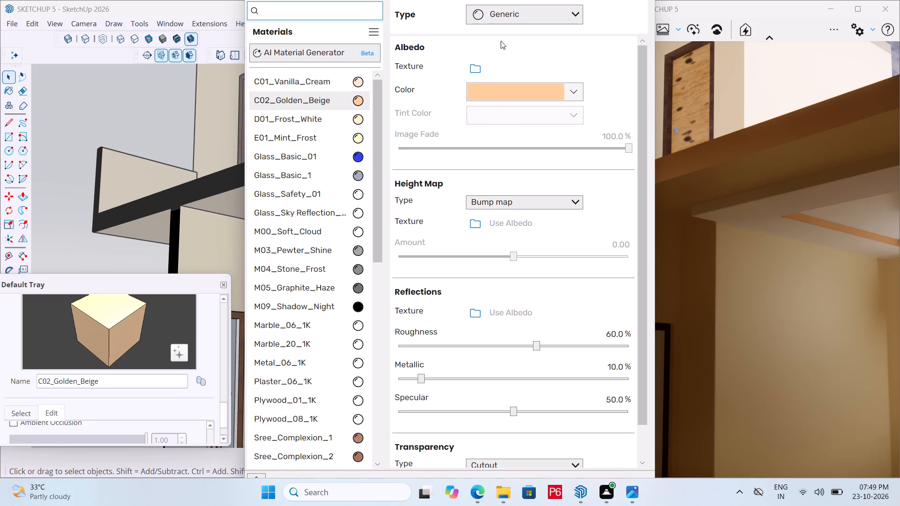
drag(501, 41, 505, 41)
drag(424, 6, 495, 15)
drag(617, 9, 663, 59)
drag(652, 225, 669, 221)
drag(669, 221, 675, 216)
Enter the recessed ceiling's group and select the golden beige side face of the recess.
scroll(172, 193, down, 4)
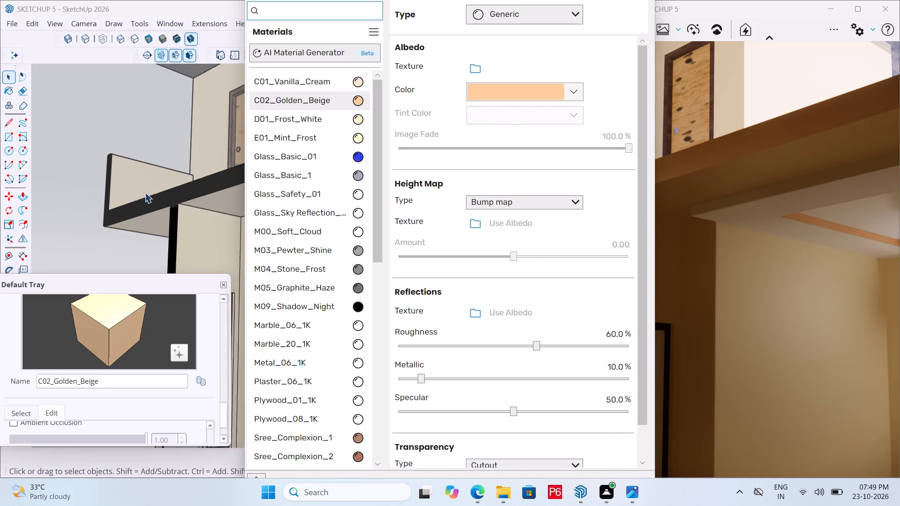
scroll(145, 193, down, 9)
scroll(206, 198, down, 5)
scroll(210, 194, up, 10)
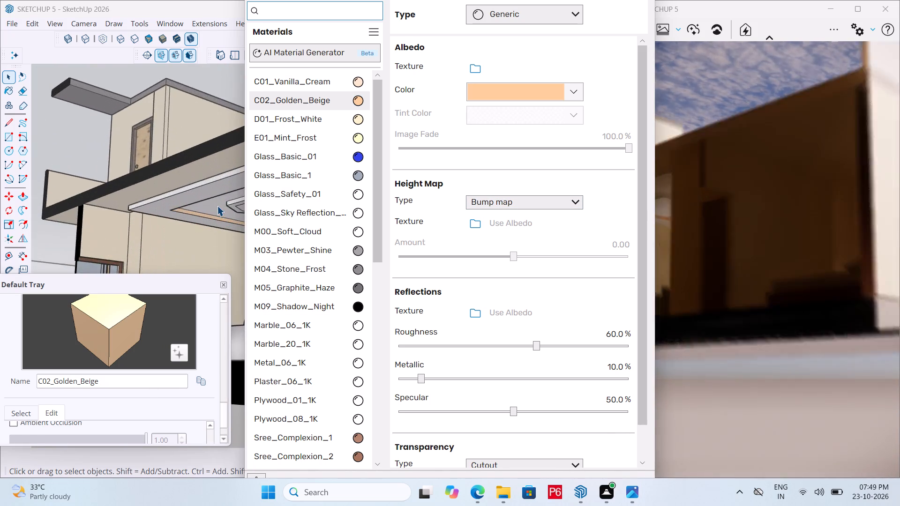
scroll(217, 206, up, 12)
click(206, 233)
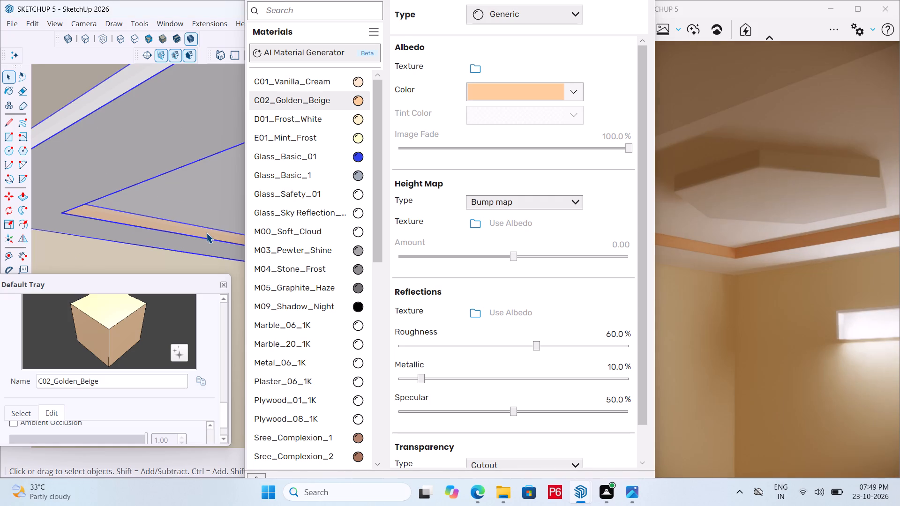
double_click(206, 233)
click(175, 226)
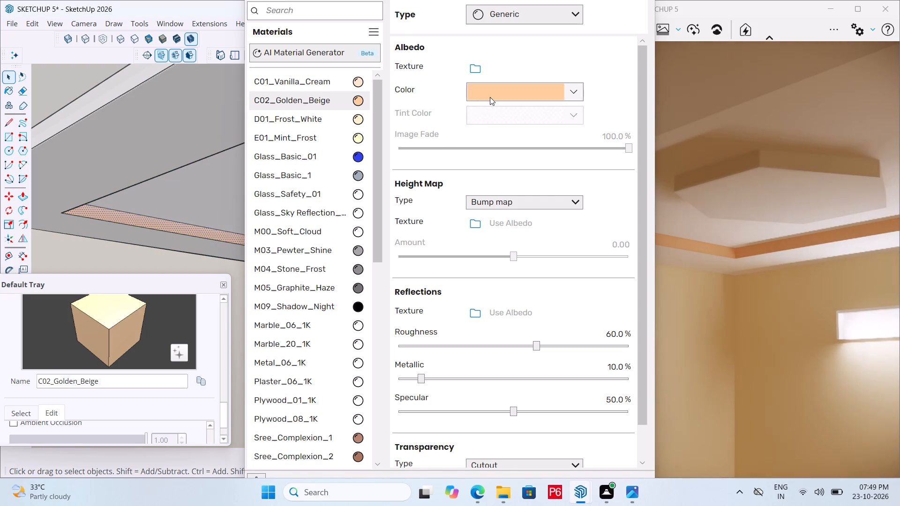
Examine the albedo colour and the reflection and transparency settings of the C02_Golden_Beige material.
click(490, 97)
click(506, 313)
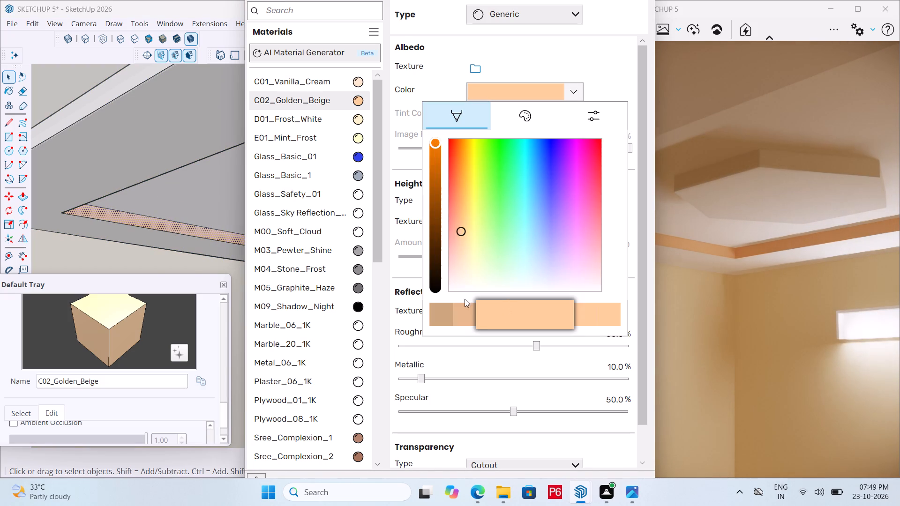
double_click(534, 312)
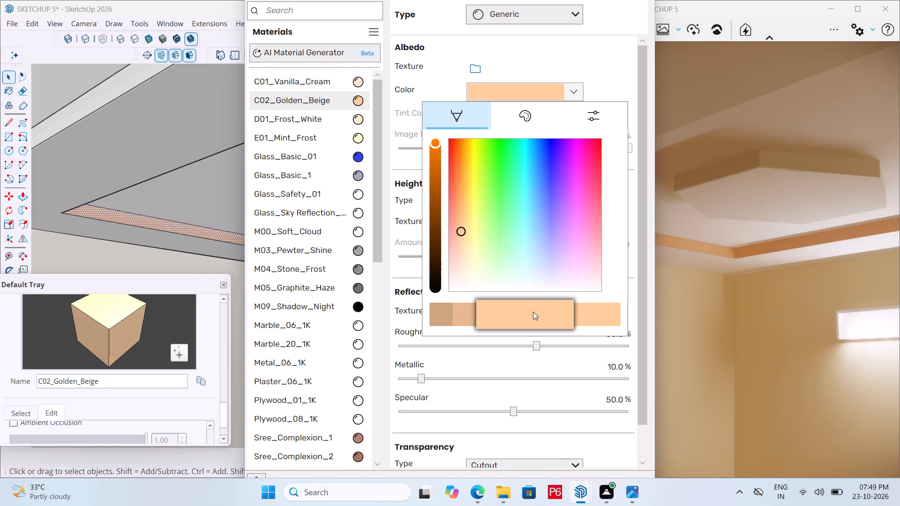
triple_click(532, 317)
click(563, 365)
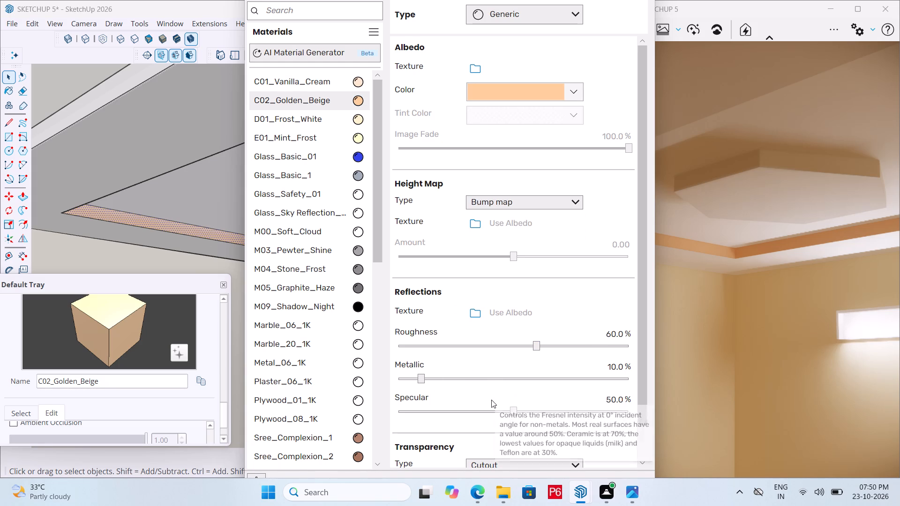
scroll(489, 378, down, 8)
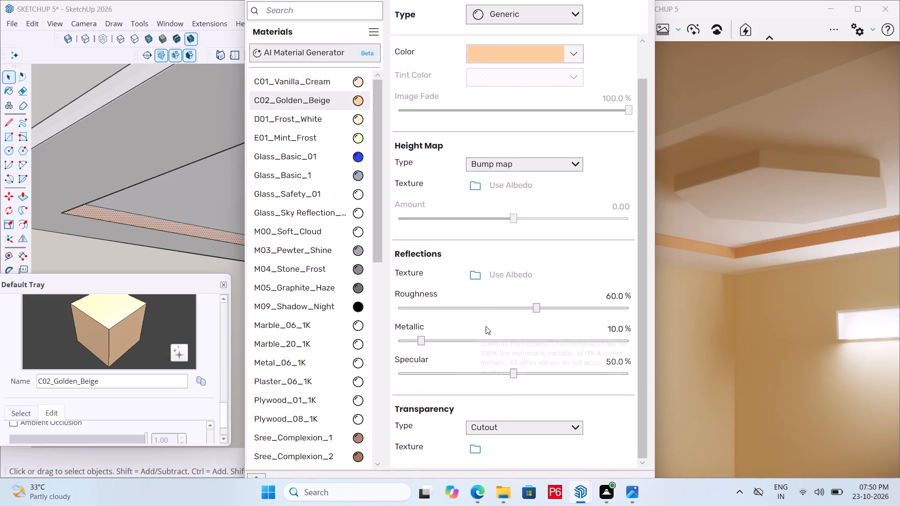
scroll(487, 326, up, 5)
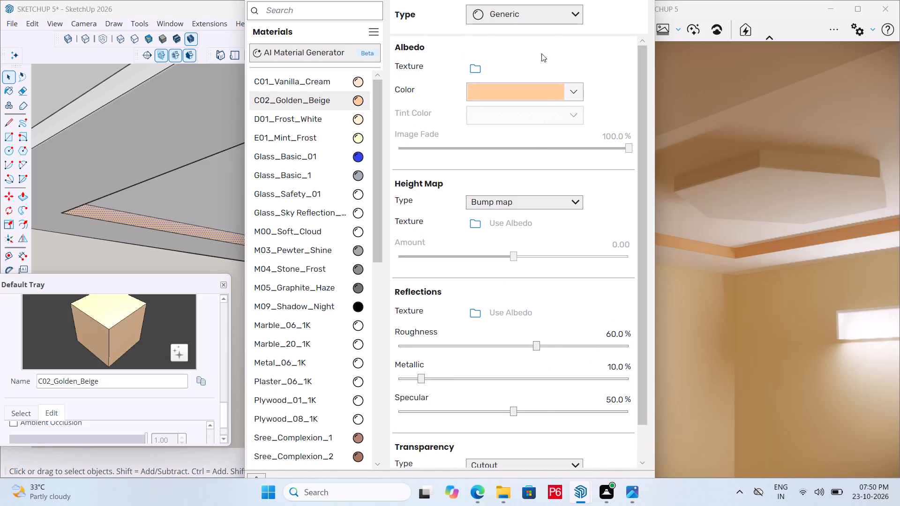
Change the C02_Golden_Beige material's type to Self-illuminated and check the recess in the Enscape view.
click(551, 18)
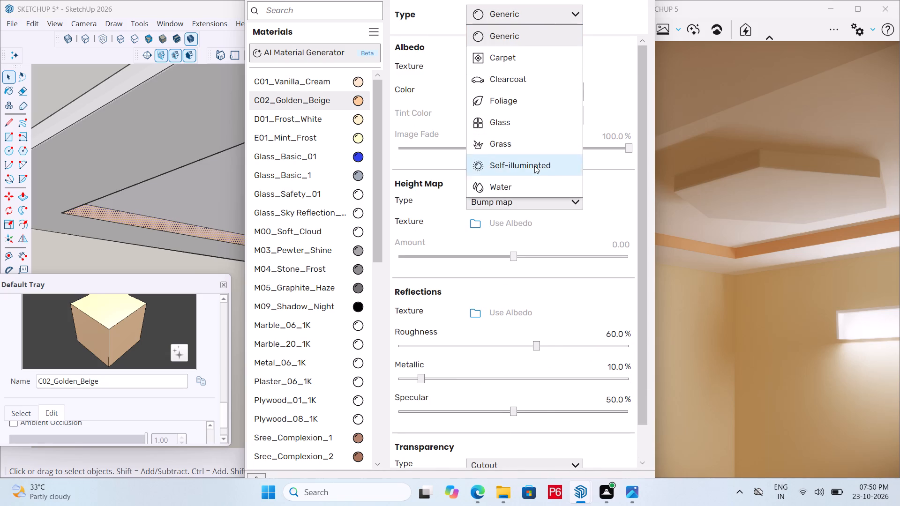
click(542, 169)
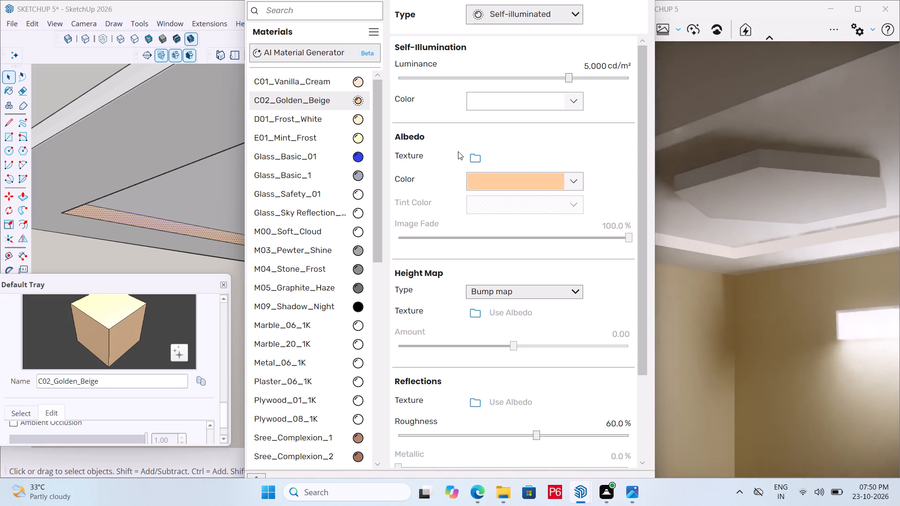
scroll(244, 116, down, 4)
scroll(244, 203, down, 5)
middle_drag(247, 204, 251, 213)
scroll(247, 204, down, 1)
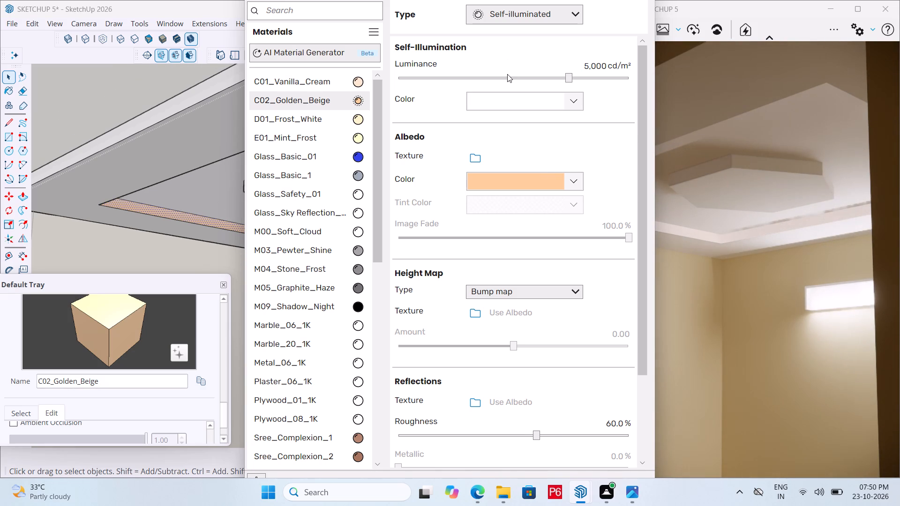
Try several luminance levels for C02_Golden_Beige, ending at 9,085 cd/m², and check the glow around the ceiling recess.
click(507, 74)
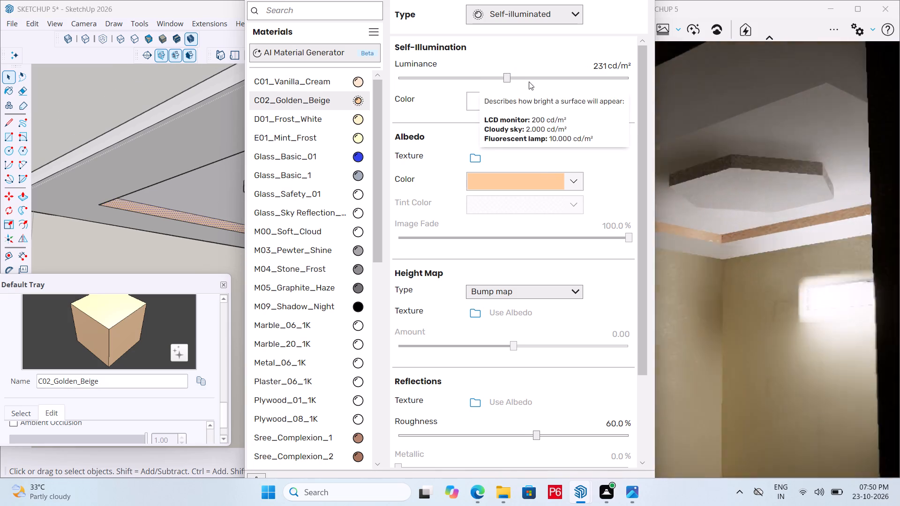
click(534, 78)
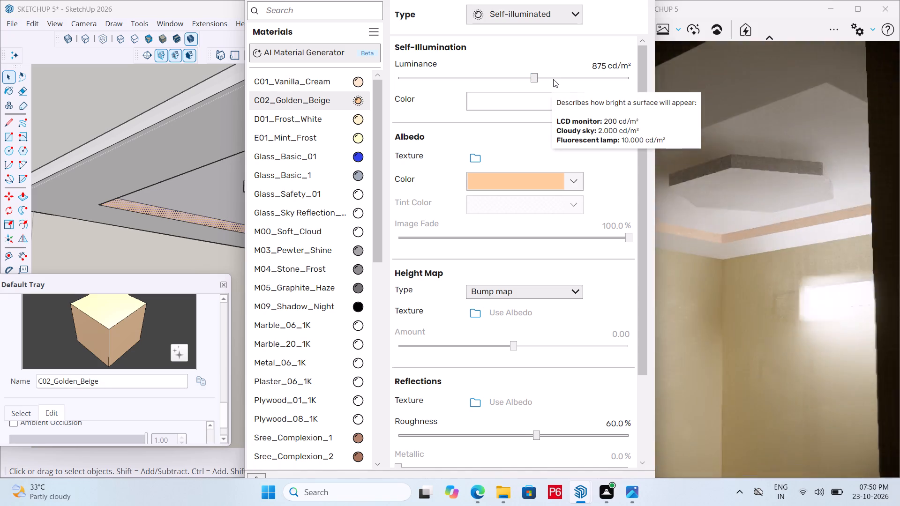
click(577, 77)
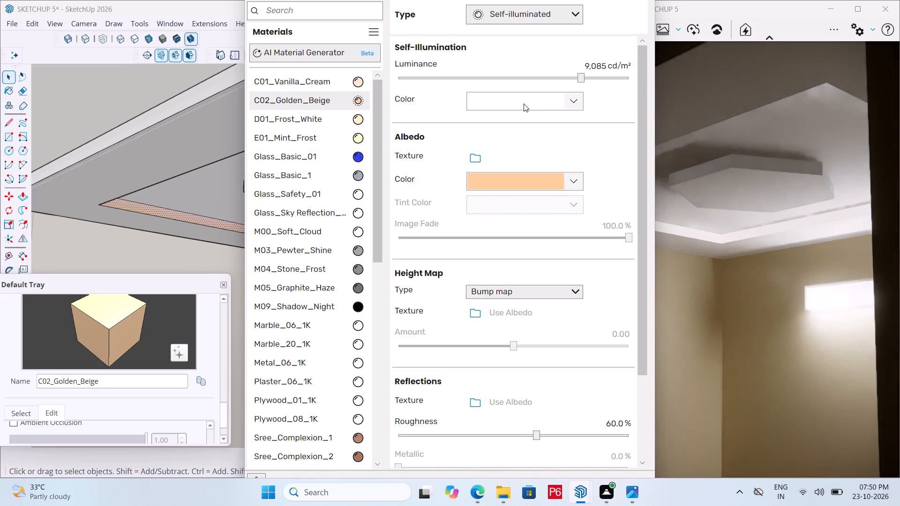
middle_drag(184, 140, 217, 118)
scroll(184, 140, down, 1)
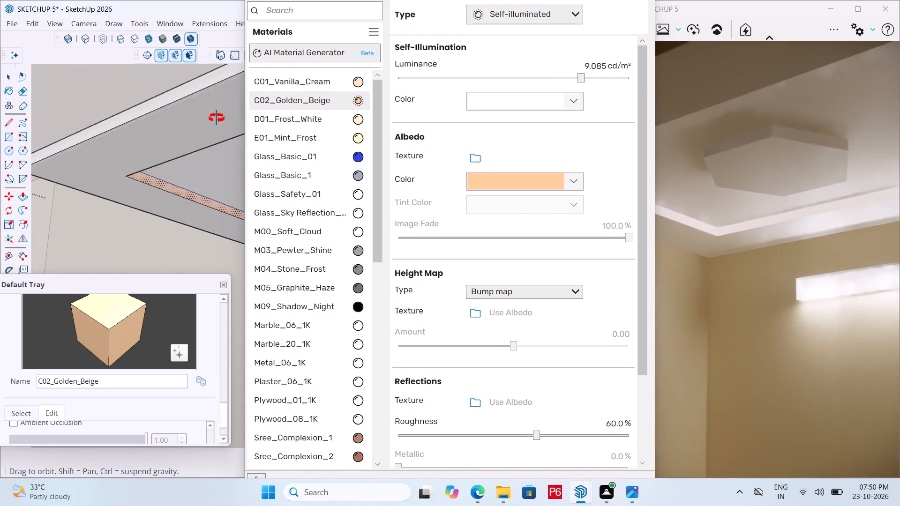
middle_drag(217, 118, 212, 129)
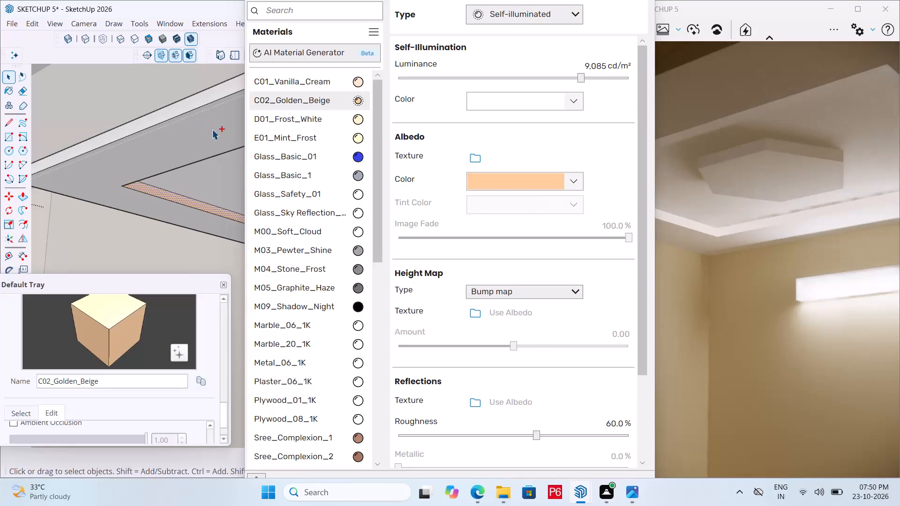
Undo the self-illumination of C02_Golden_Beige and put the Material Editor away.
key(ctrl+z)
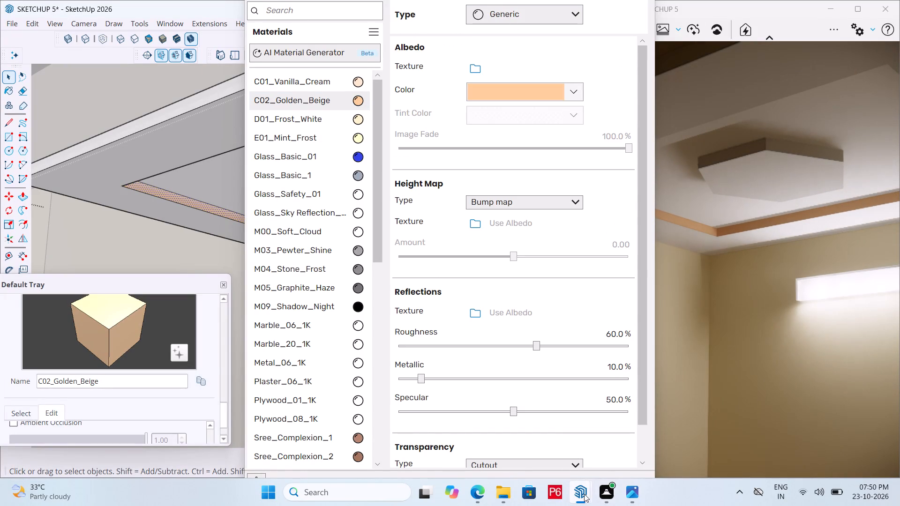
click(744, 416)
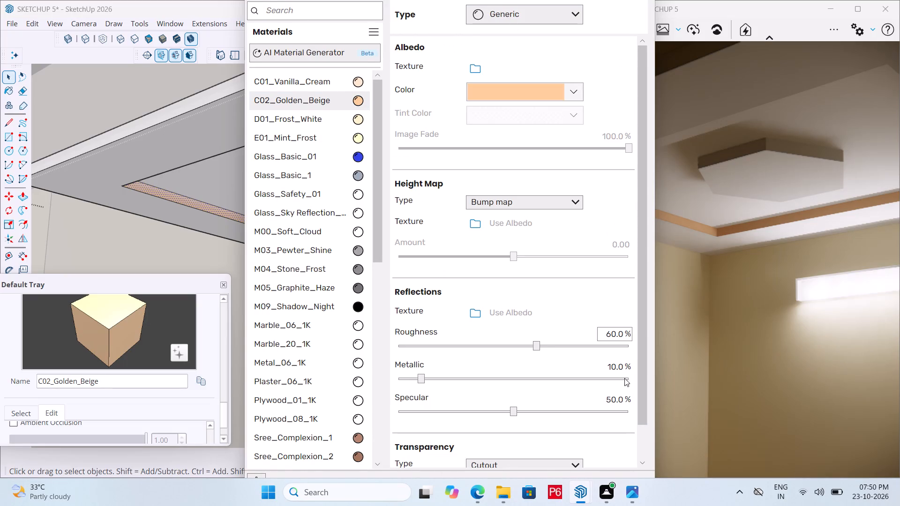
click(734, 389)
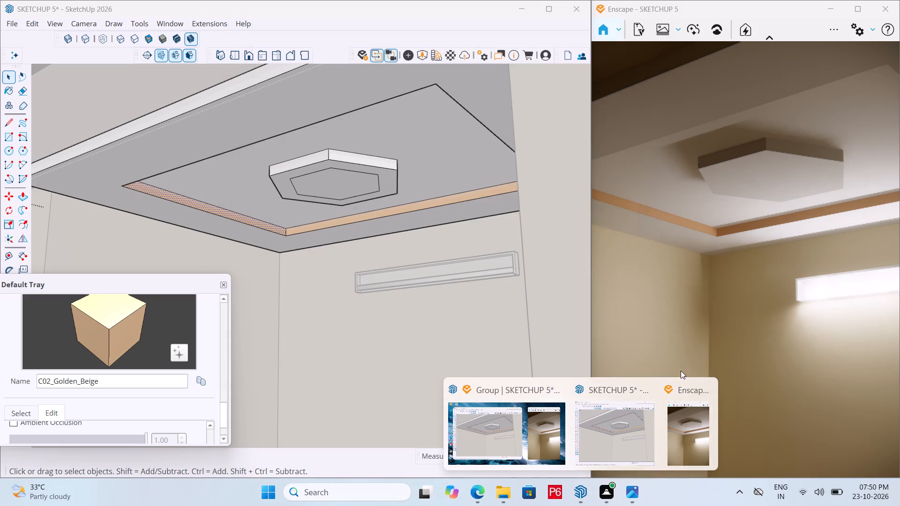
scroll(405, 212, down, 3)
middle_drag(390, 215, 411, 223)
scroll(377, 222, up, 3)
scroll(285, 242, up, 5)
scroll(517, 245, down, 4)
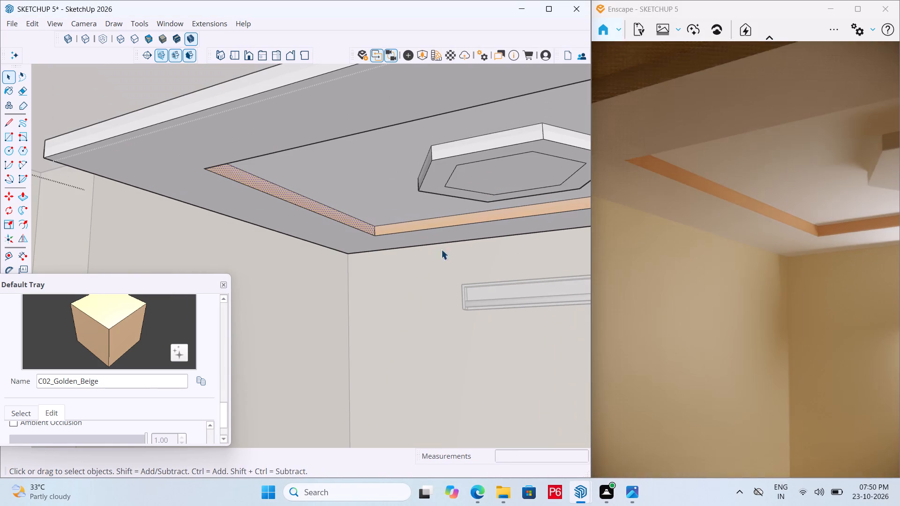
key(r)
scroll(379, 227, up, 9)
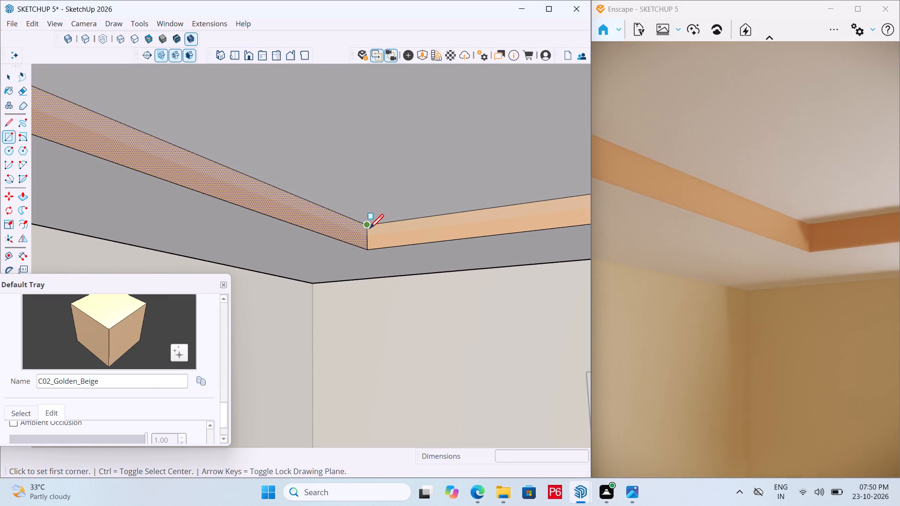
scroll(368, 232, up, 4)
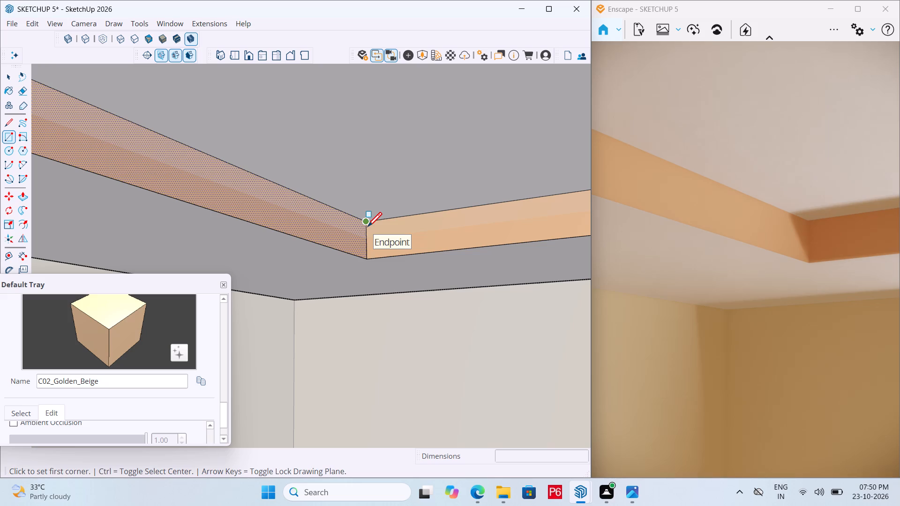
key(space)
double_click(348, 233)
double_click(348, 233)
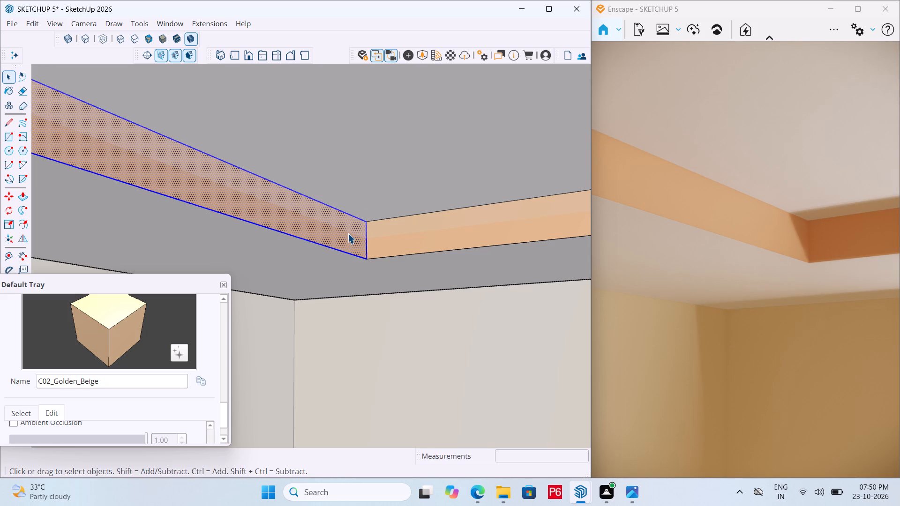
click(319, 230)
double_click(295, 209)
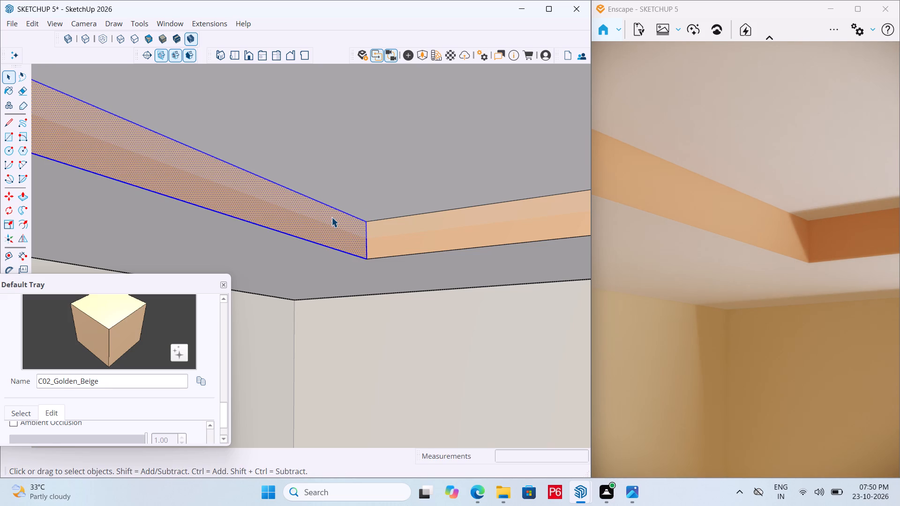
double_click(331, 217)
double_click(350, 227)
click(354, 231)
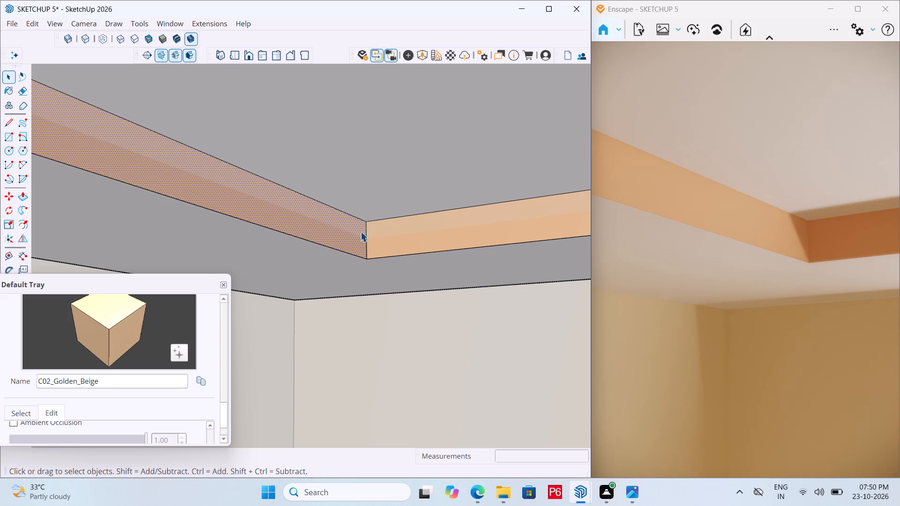
Draw a thin rectangle about 9' 6" long and 1" high along the adjacent side face of the ceiling recess, running corner to corner.
key(r)
scroll(366, 230, up, 8)
click(367, 226)
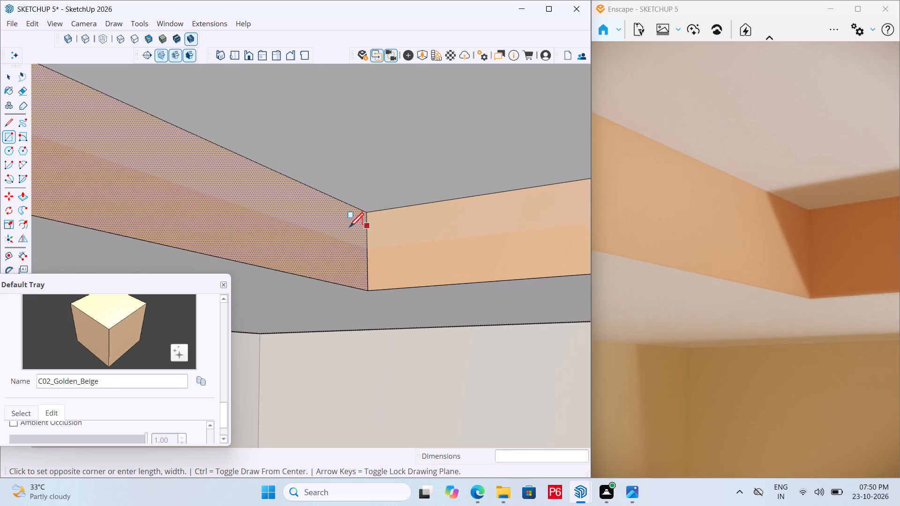
scroll(429, 193, down, 6)
scroll(571, 225, down, 6)
scroll(492, 254, down, 12)
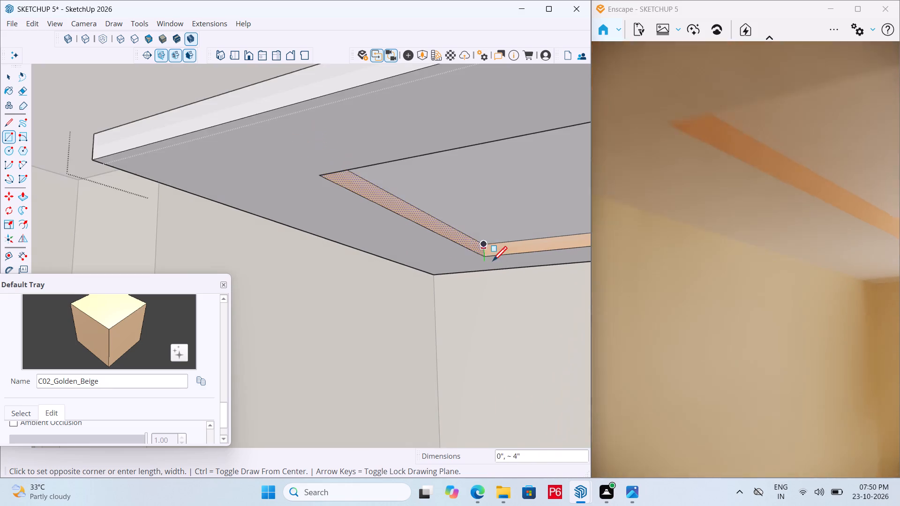
scroll(465, 248, down, 3)
middle_drag(386, 195, 198, 184)
middle_drag(193, 180, 368, 201)
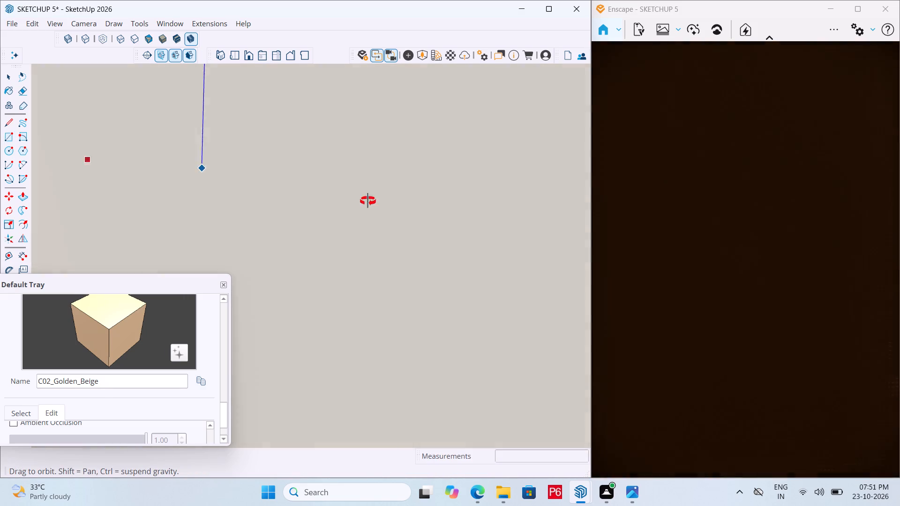
middle_drag(368, 201, 485, 214)
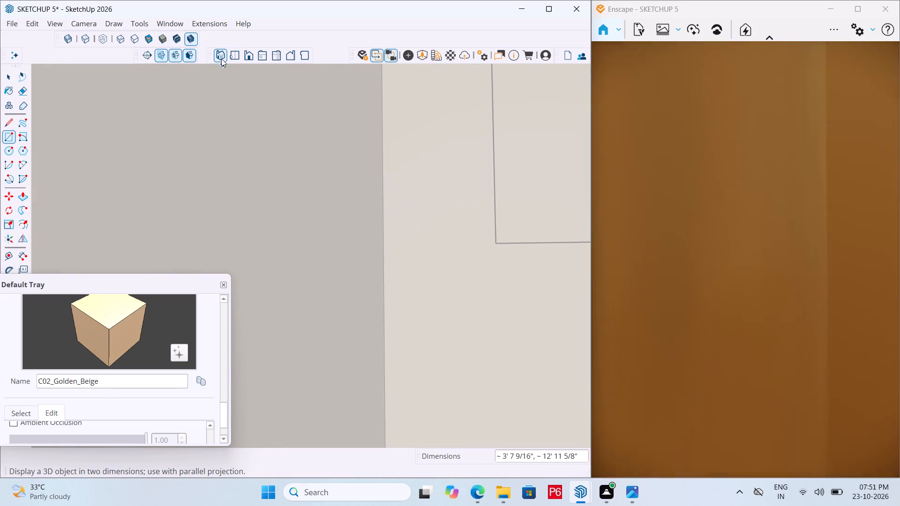
click(253, 58)
scroll(393, 246, down, 5)
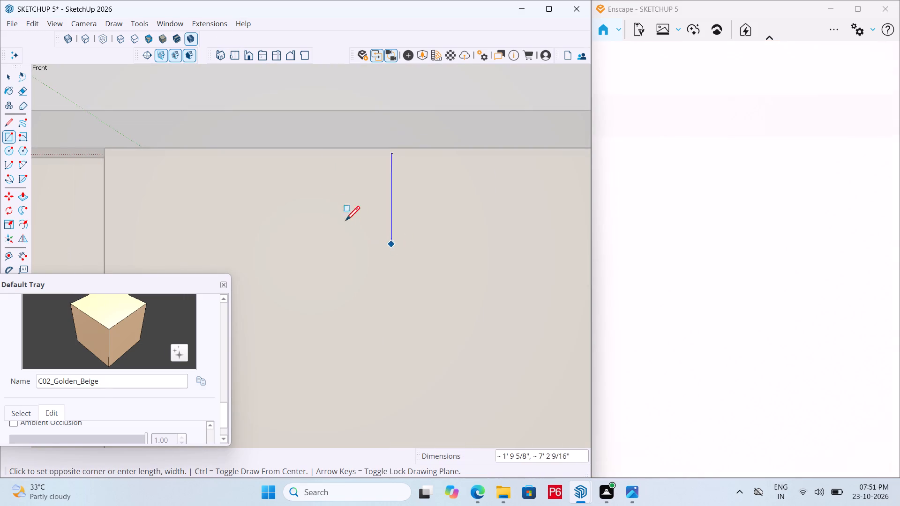
scroll(352, 208, down, 6)
scroll(440, 224, down, 7)
scroll(369, 218, down, 6)
middle_drag(496, 233, 495, 234)
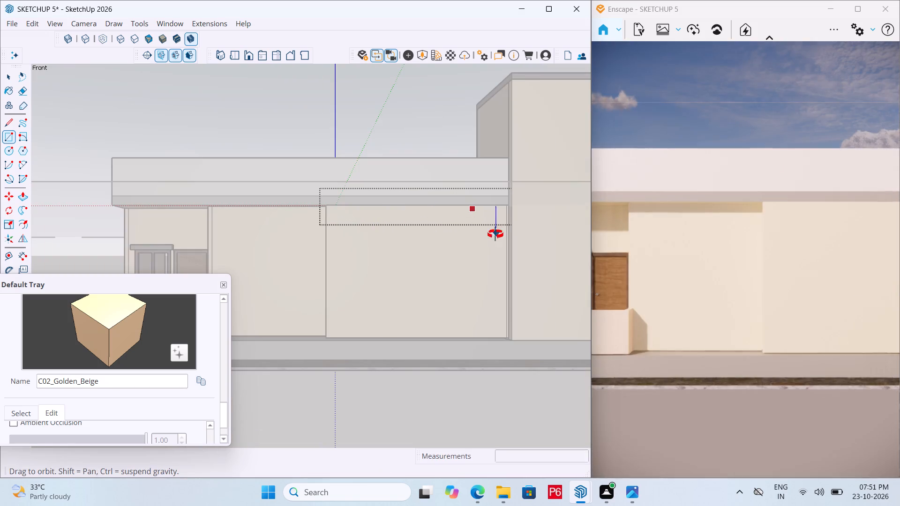
middle_drag(495, 234, 0, 248)
scroll(544, 221, down, 5)
middle_drag(371, 225, 0, 229)
scroll(379, 246, up, 6)
middle_drag(407, 188, 321, 153)
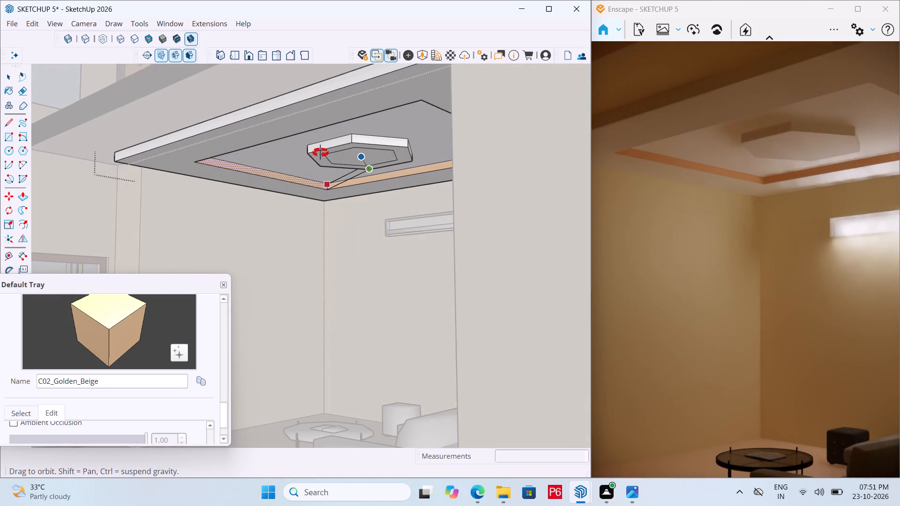
scroll(277, 168, up, 5)
scroll(469, 288, down, 4)
middle_drag(479, 292, 786, 258)
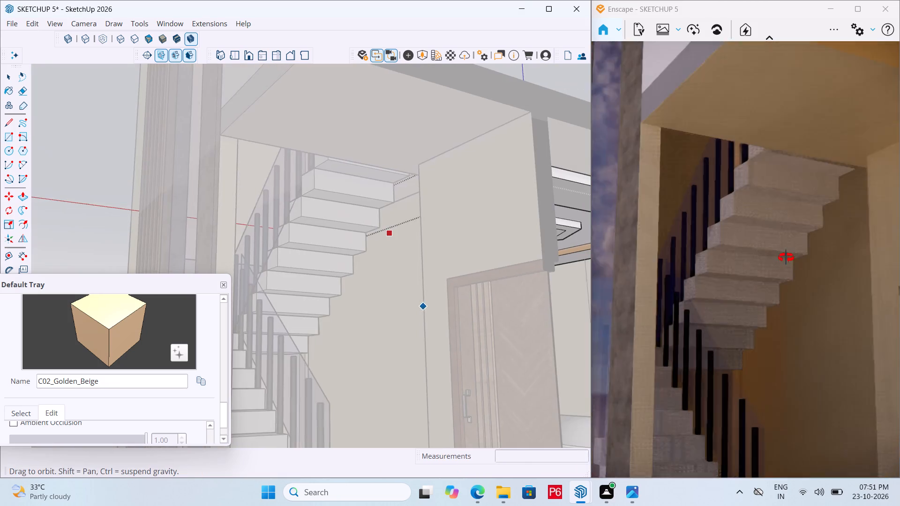
middle_drag(786, 258, 769, 258)
scroll(786, 258, down, 1)
scroll(397, 281, down, 6)
middle_drag(608, 271, 745, 259)
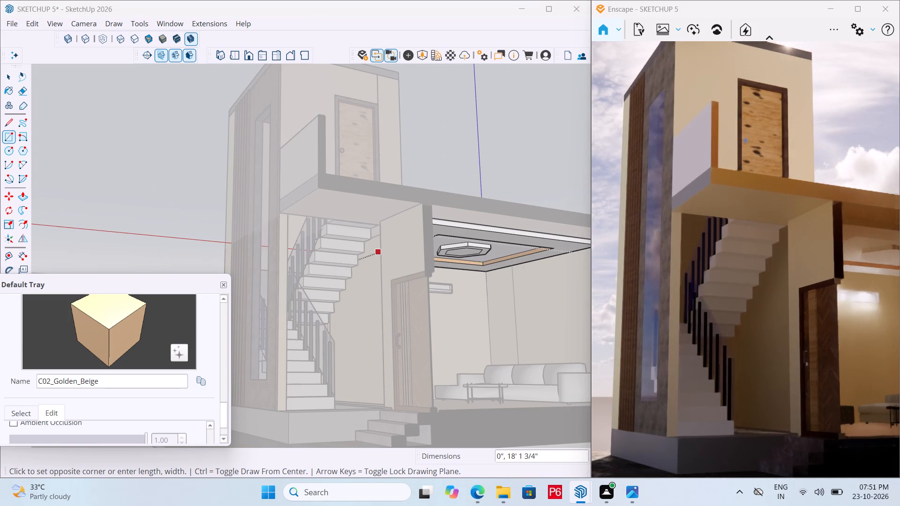
middle_drag(745, 259, 745, 259)
scroll(493, 276, down, 5)
middle_drag(563, 268, 420, 266)
scroll(532, 258, up, 16)
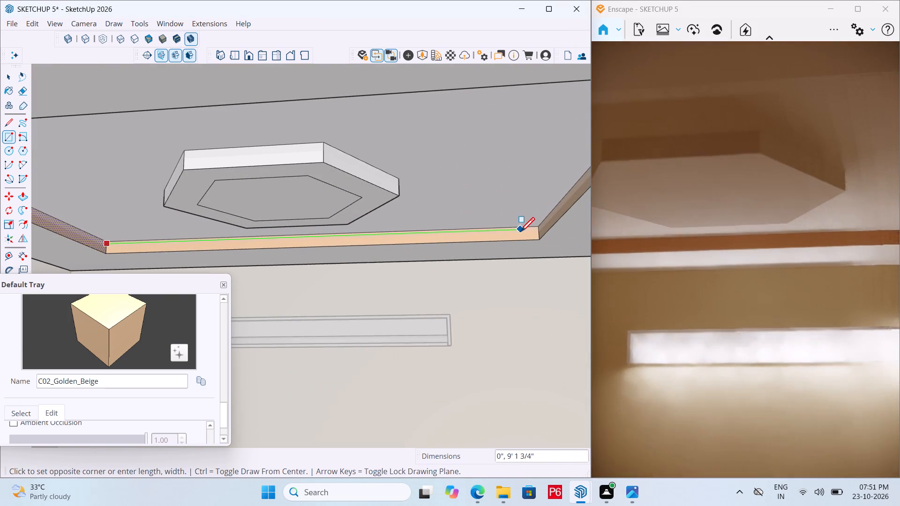
scroll(521, 234, up, 5)
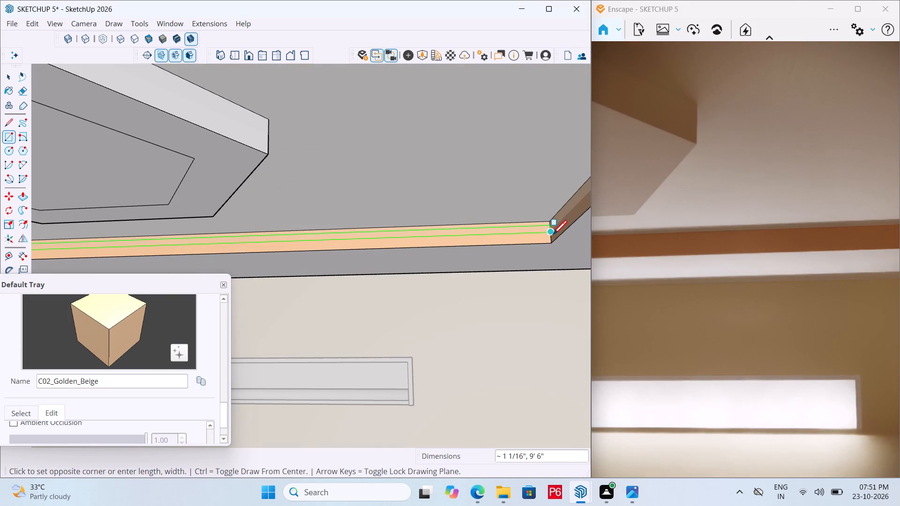
click(553, 236)
Select the lowest band of the recess side face, below the newly drawn thin strip.
scroll(495, 259, down, 3)
middle_drag(499, 262, 567, 246)
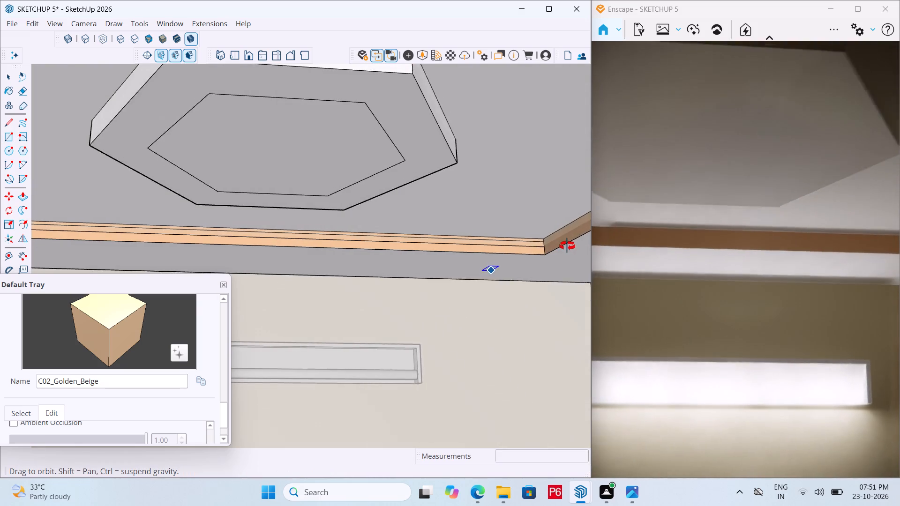
middle_drag(567, 246, 562, 278)
scroll(549, 253, up, 2)
key(space)
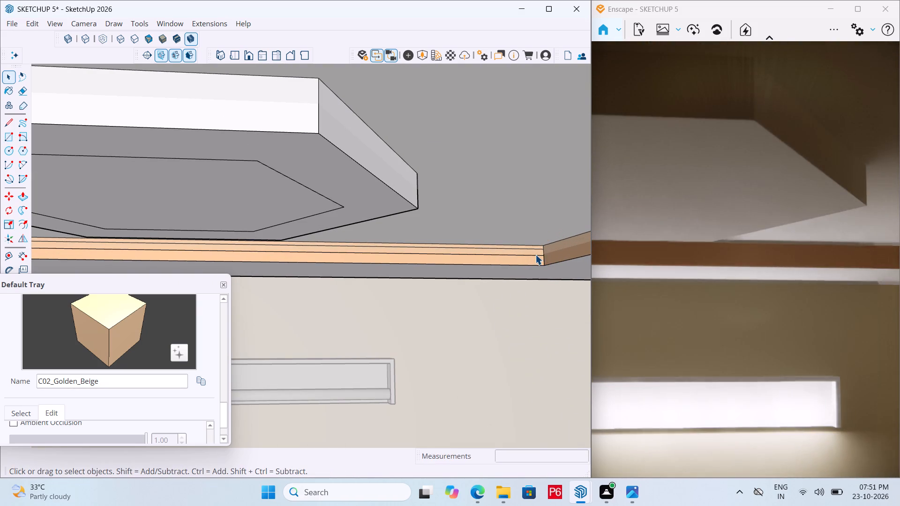
click(534, 251)
click(533, 259)
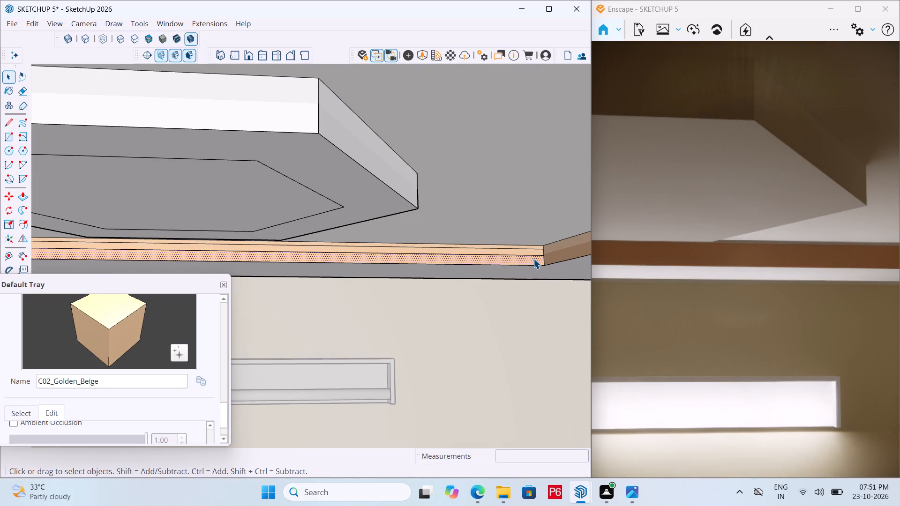
scroll(526, 257, up, 3)
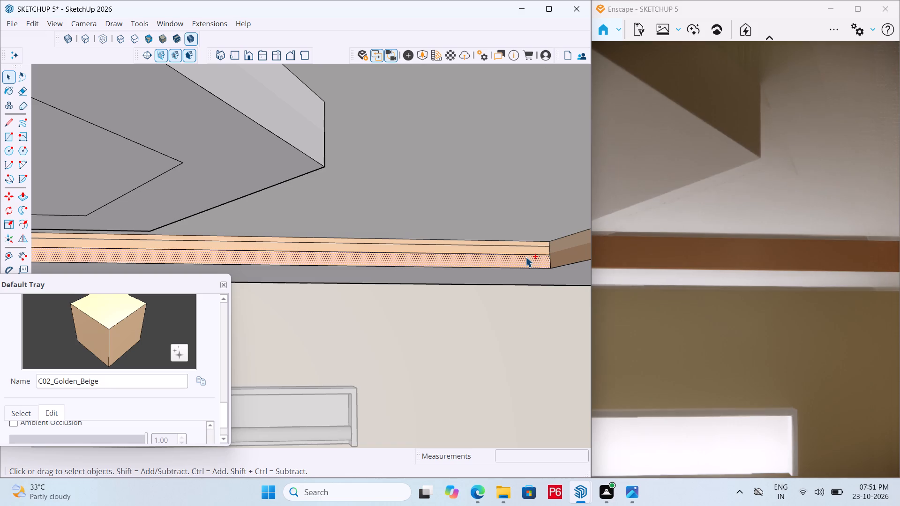
Save the model.
key(ctrl+s)
key(ctrl+s)
key(ctrl+s)
key(ctrl+s)
key(ctrl+s)
key(ctrl+s)
key(ctrl+s)
key(ctrl+s)
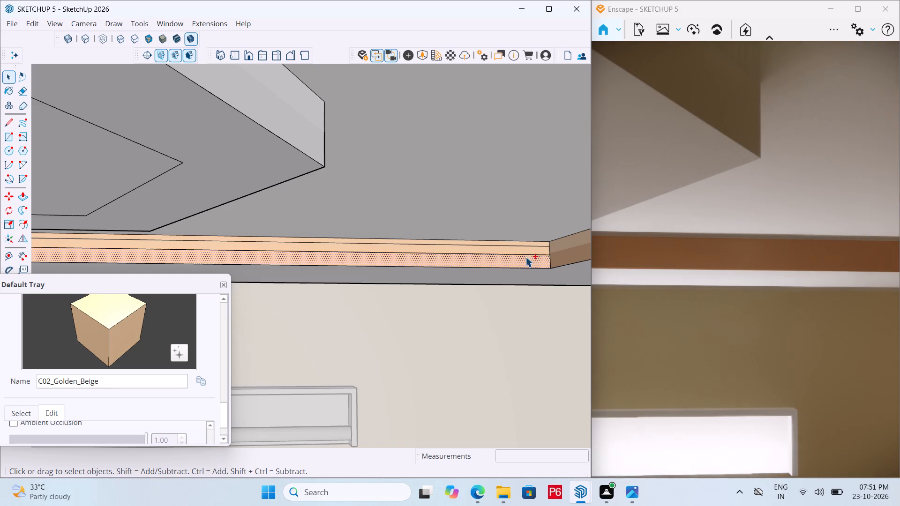
key(ctrl+s)
key(ctrl+s)
key(ctrl+s)
key(ctrl+s)
key(ctrl+s)
key(ctrl+s)
key(ctrl+s)
key(ctrl+s)
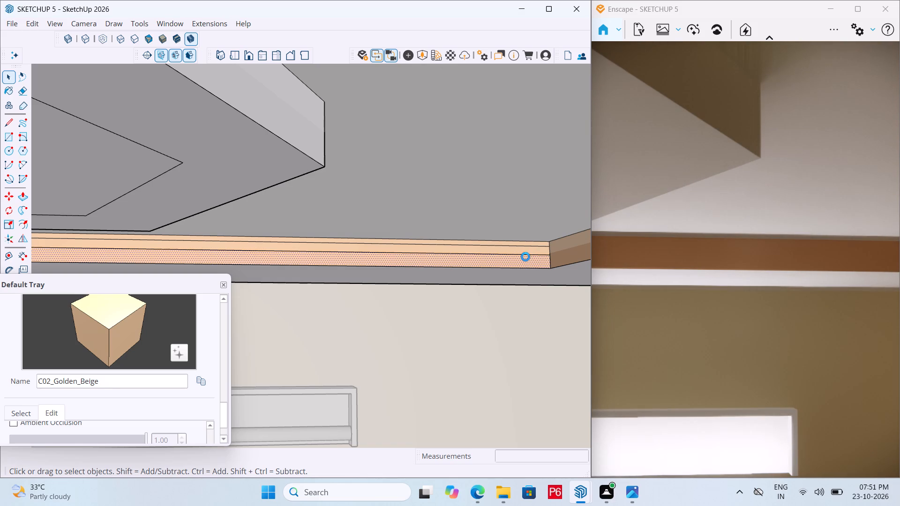
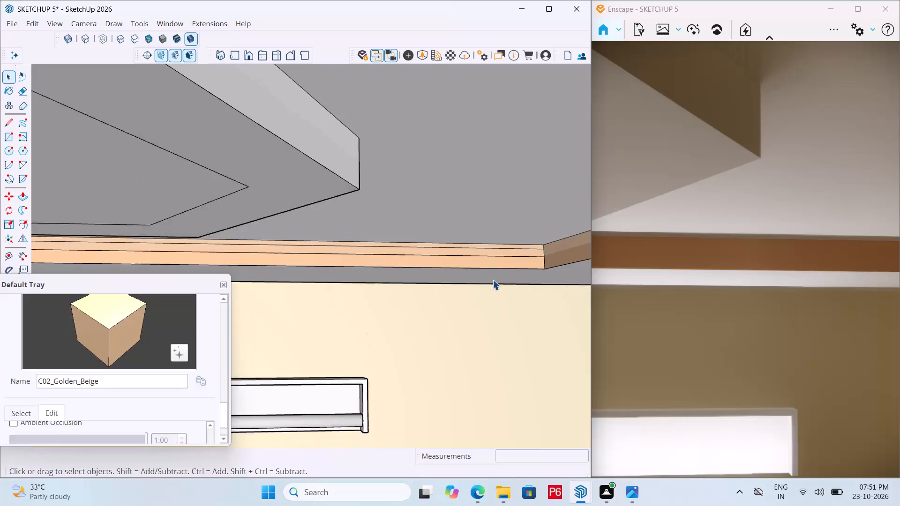
Select the thin strip on the recess side face and make its C02_Golden_Beige material Self-illuminated with a luminance of 1,106 cd/m².
scroll(425, 253, up, 8)
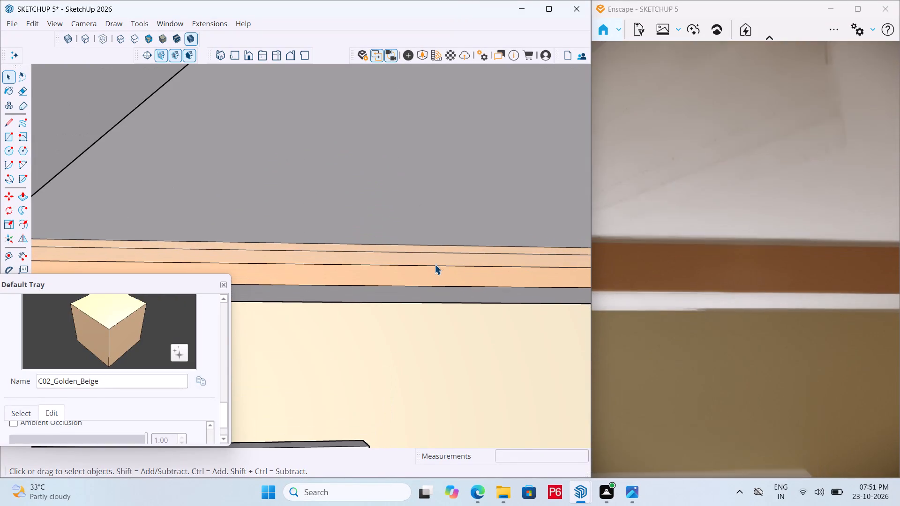
click(441, 257)
click(441, 258)
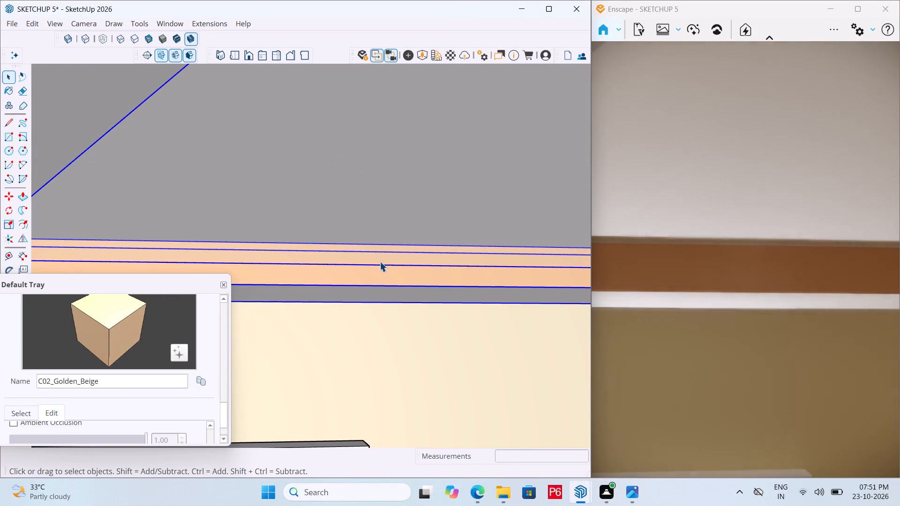
double_click(382, 259)
click(382, 257)
click(382, 257)
click(392, 259)
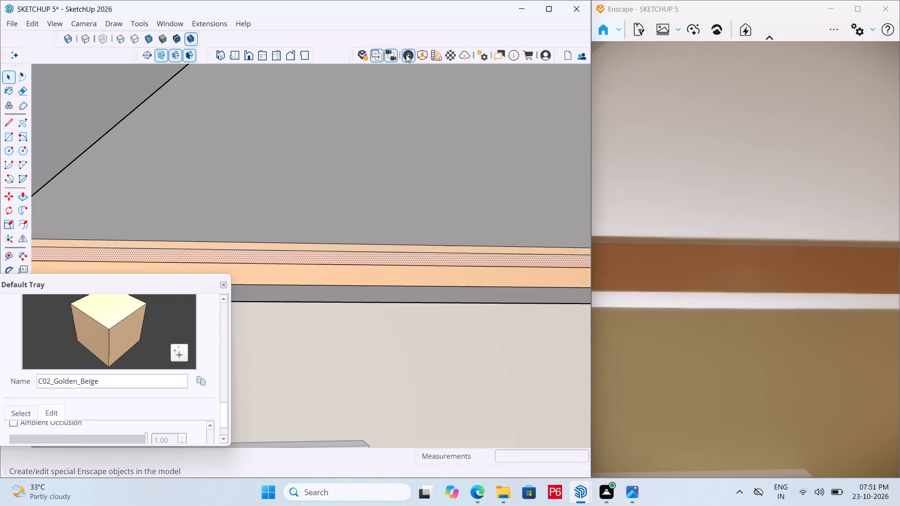
click(450, 53)
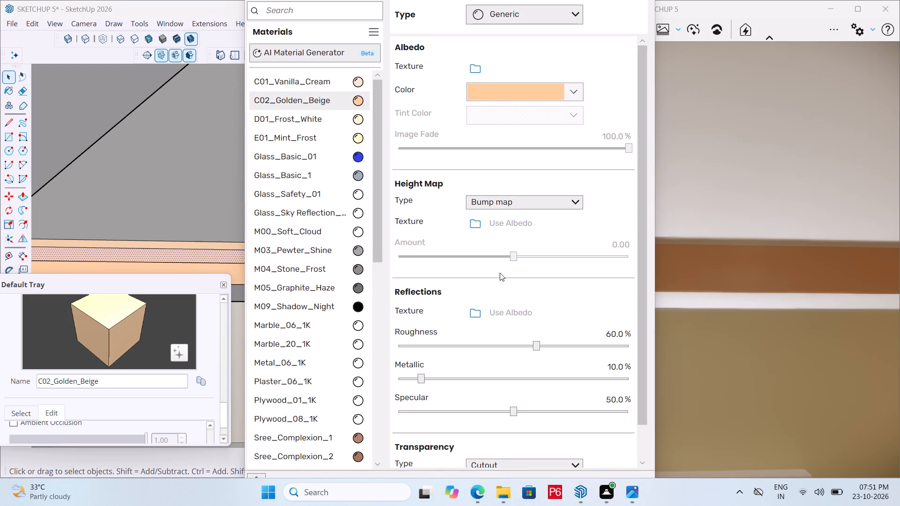
click(555, 21)
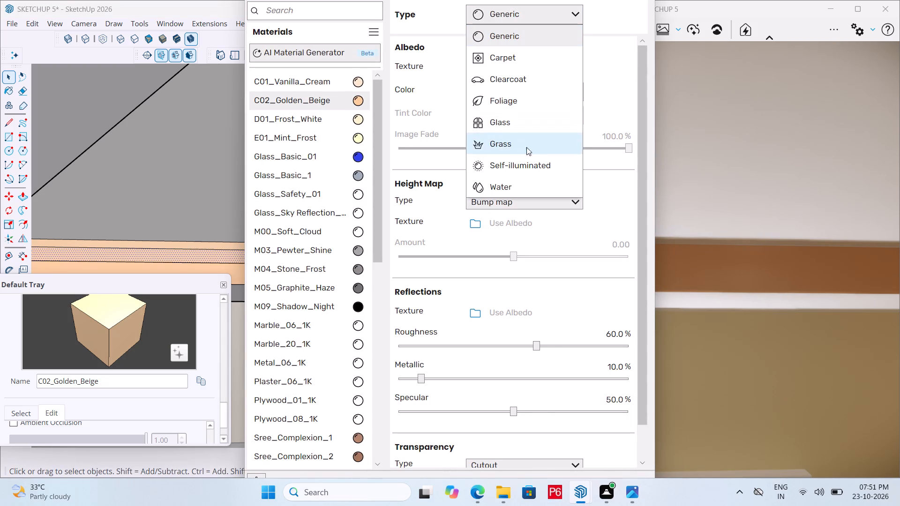
click(528, 163)
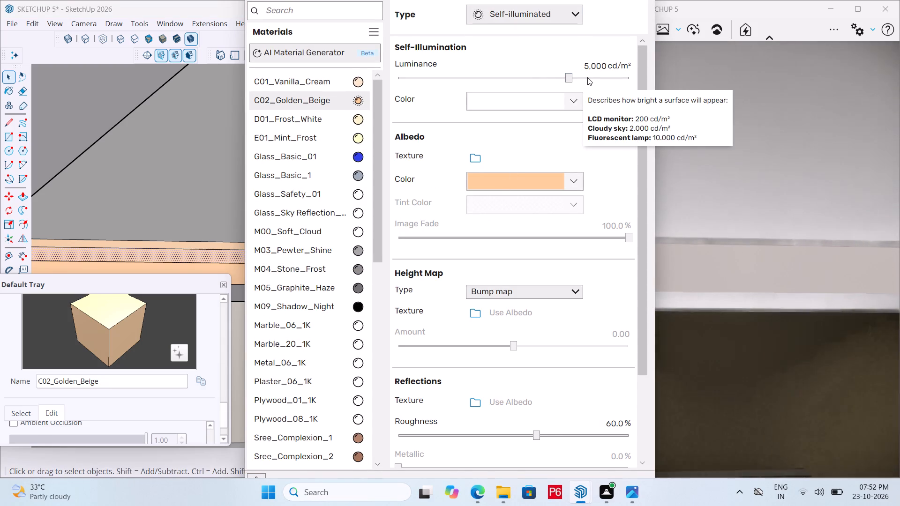
click(539, 79)
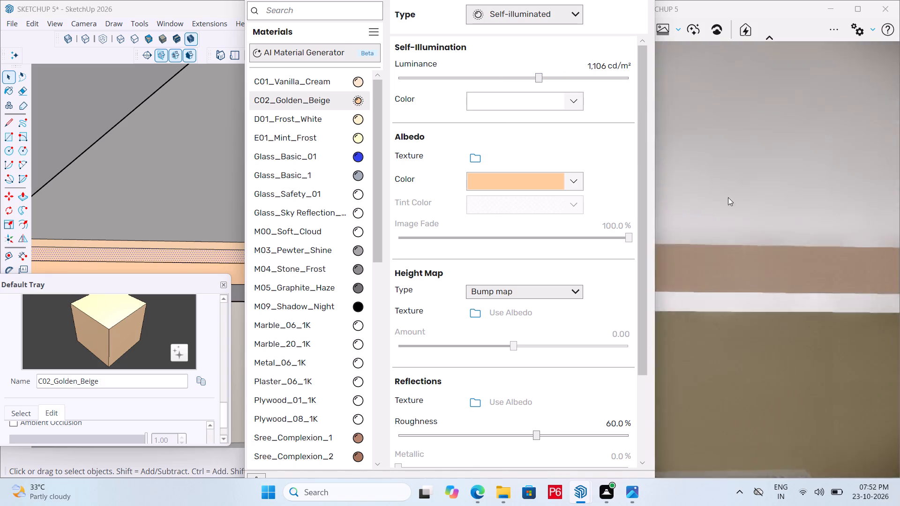
Examine the glow of the ceiling recess in the Enscape view from farther back and from different angles.
scroll(742, 195, down, 4)
scroll(773, 223, down, 2)
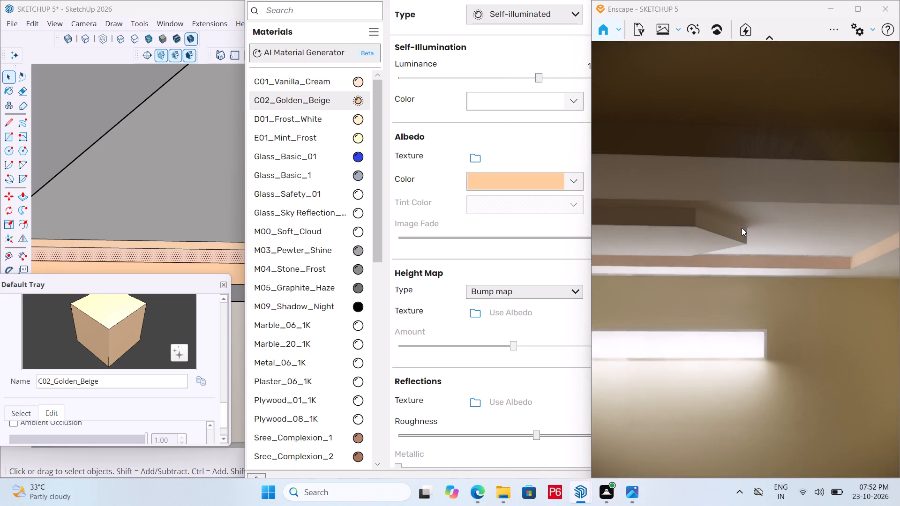
middle_drag(741, 232, 745, 257)
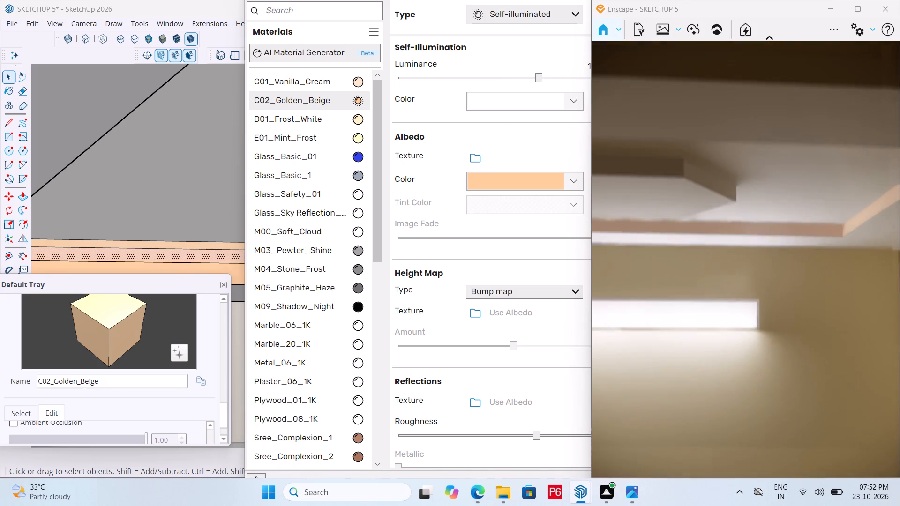
middle_drag(745, 257, 745, 259)
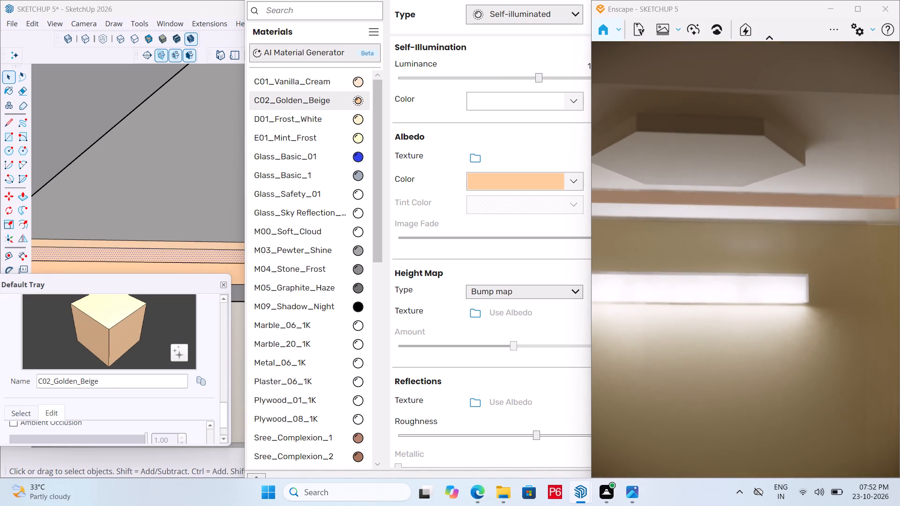
middle_drag(745, 259, 745, 259)
scroll(744, 233, down, 6)
middle_drag(744, 241, 745, 259)
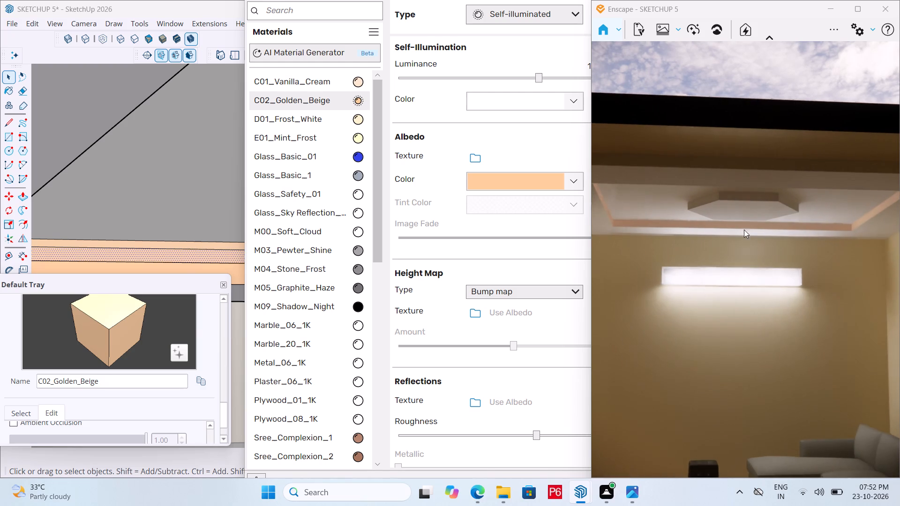
scroll(733, 214, down, 2)
scroll(188, 179, down, 6)
middle_drag(185, 191, 199, 212)
scroll(185, 191, down, 2)
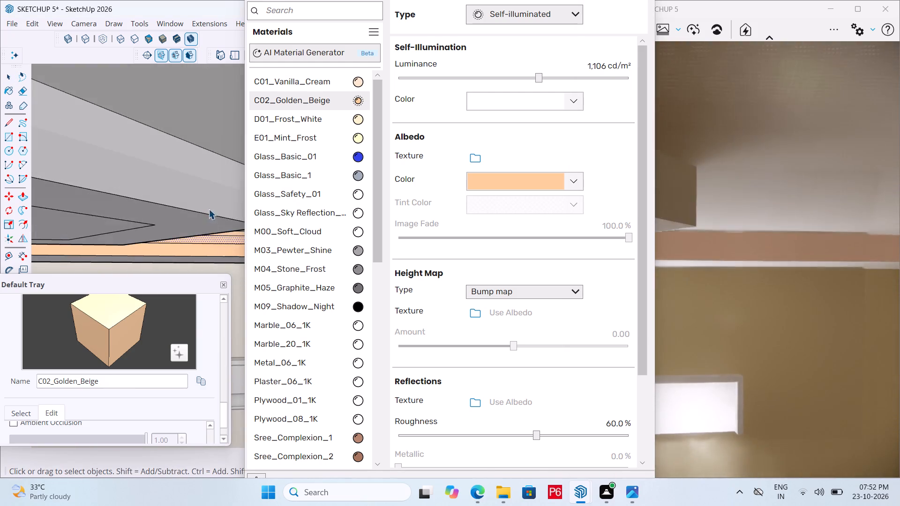
scroll(209, 209, down, 6)
scroll(169, 203, up, 1)
middle_drag(168, 200, 151, 165)
scroll(122, 172, down, 13)
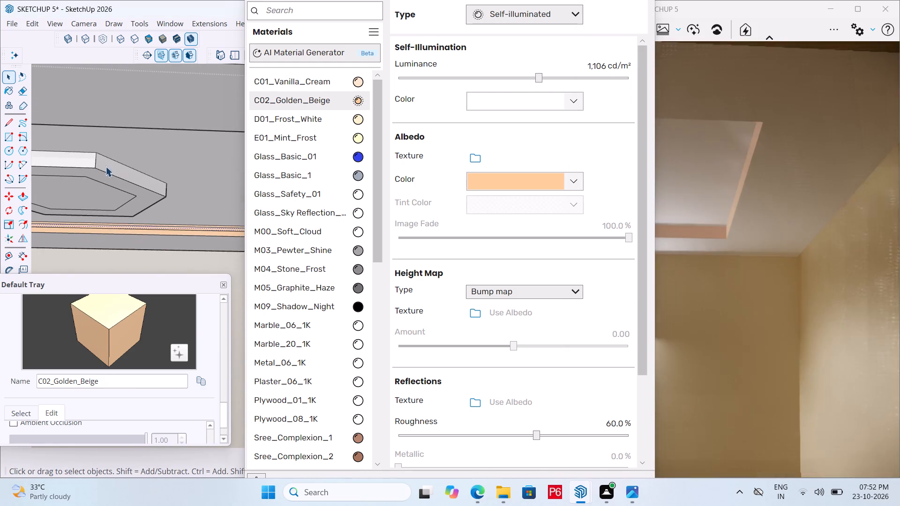
middle_drag(182, 221, 263, 222)
scroll(188, 219, up, 6)
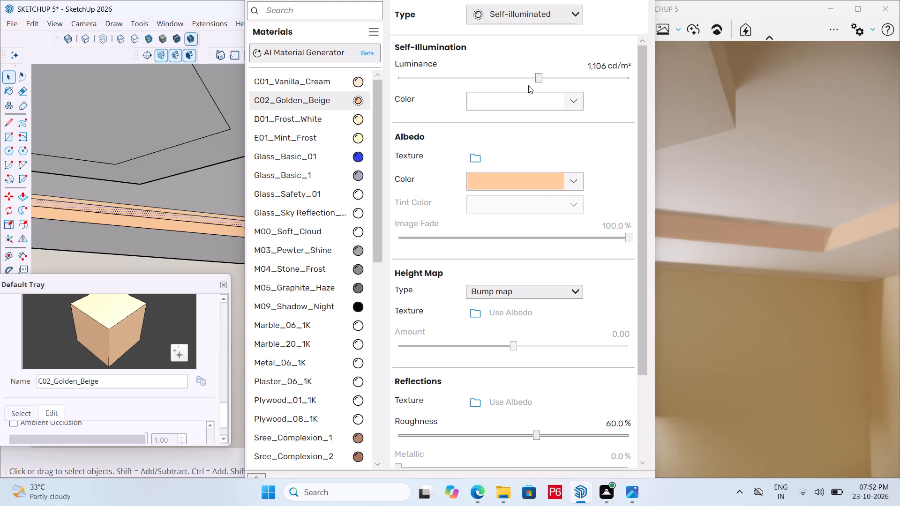
Try C02_Golden_Beige luminances of 19,665, 6,547 and 1,985 cd/m², settle on 779 cd/m², and close the Material Editor.
click(596, 76)
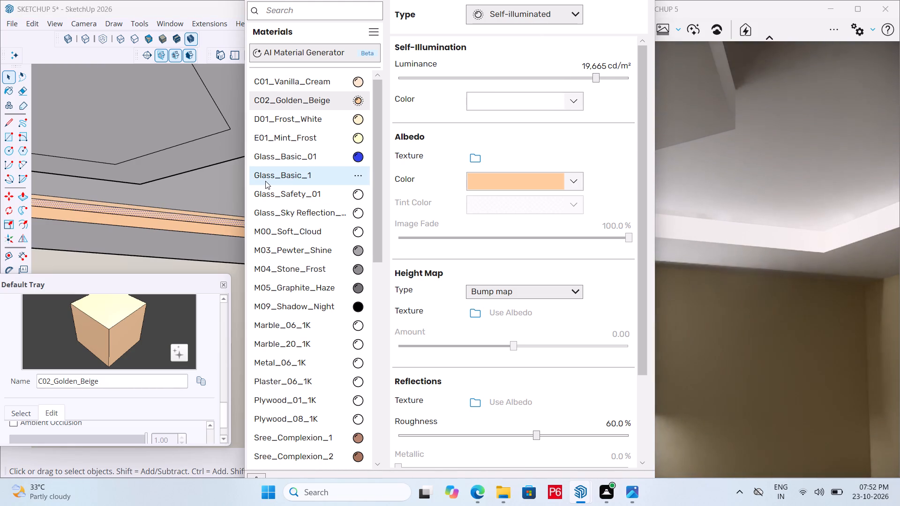
click(574, 76)
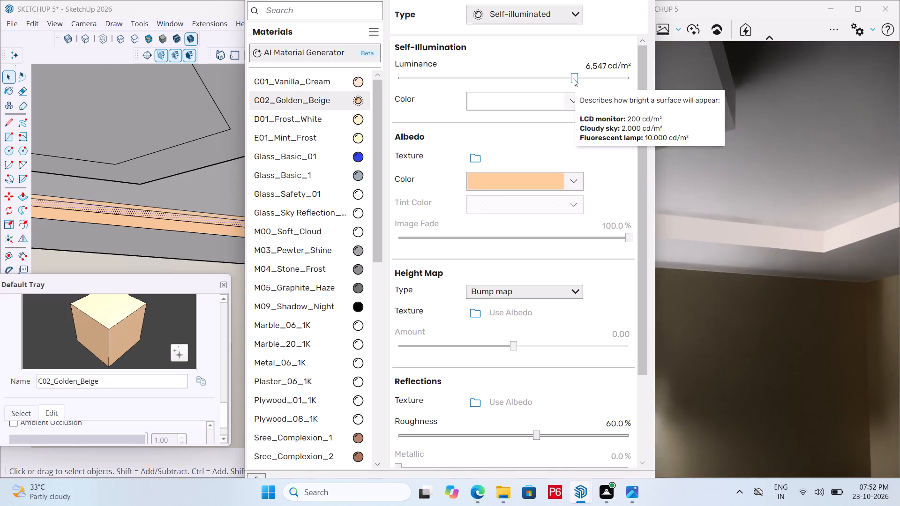
click(550, 78)
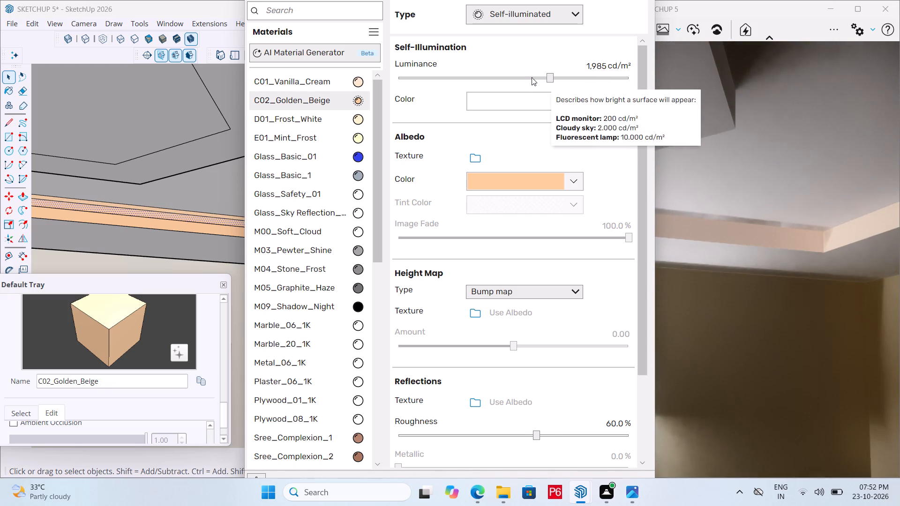
click(532, 77)
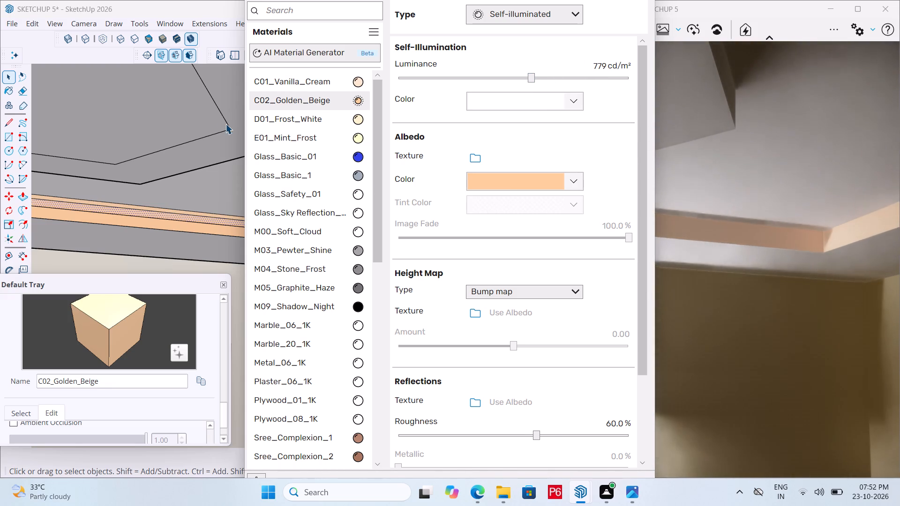
key(space)
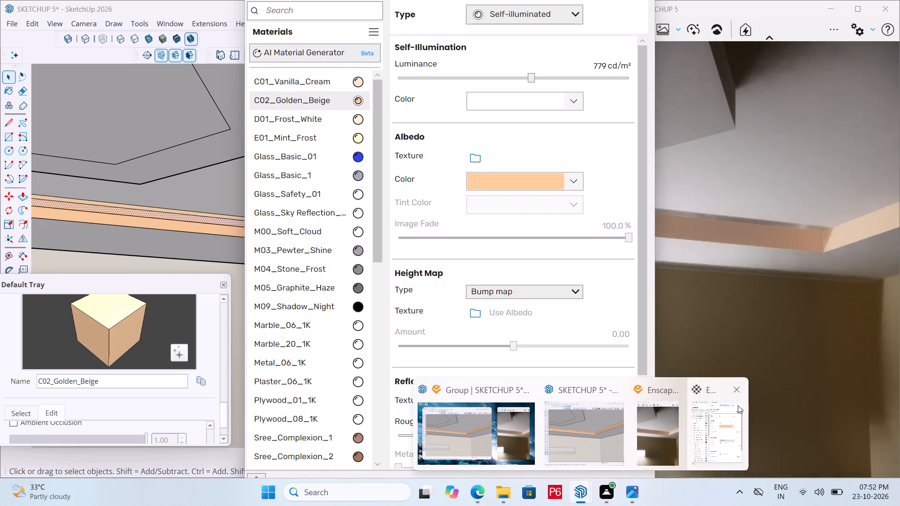
click(736, 394)
Save the model with the self-illuminated recess material.
scroll(673, 355, down, 7)
scroll(544, 324, down, 5)
scroll(431, 291, down, 11)
scroll(399, 319, up, 1)
drag(441, 341, 446, 338)
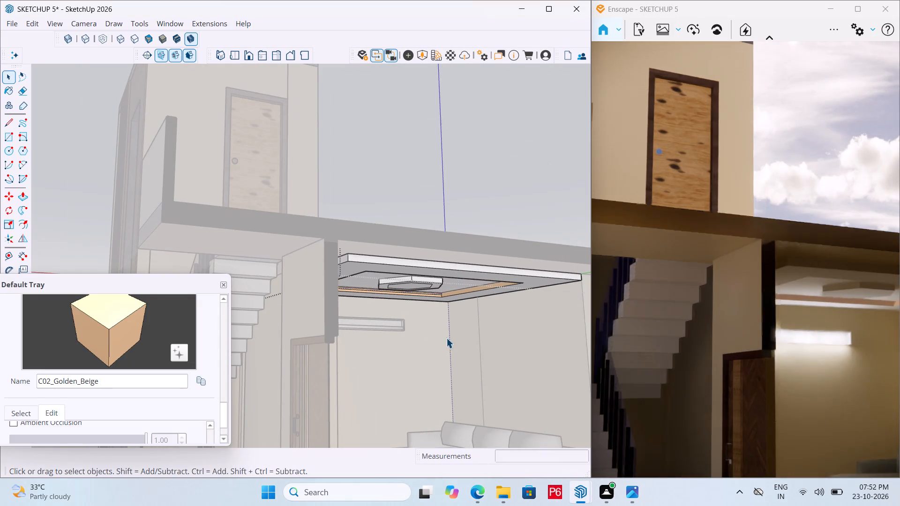
drag(446, 338, 446, 339)
middle_drag(425, 310, 391, 254)
key(ctrl+s)
key(ctrl+s)
key(ctrl+s)
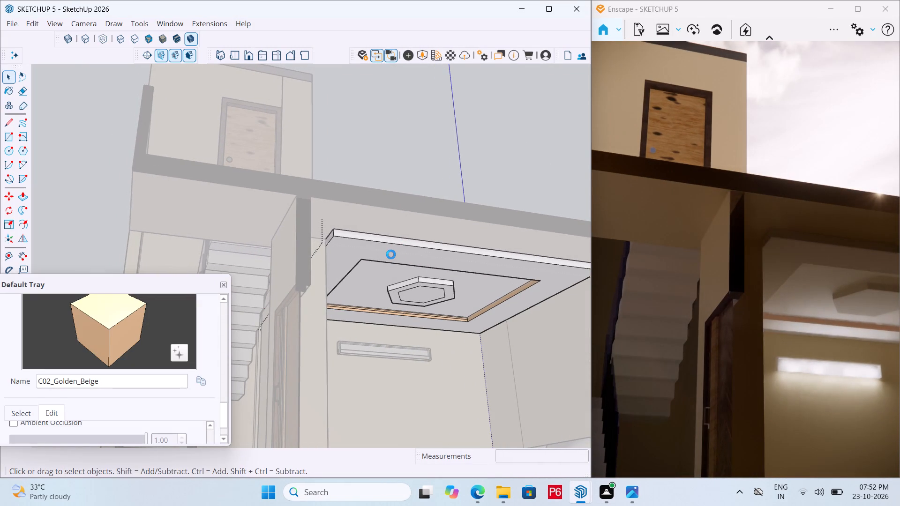
key(ctrl+s)
key(space)
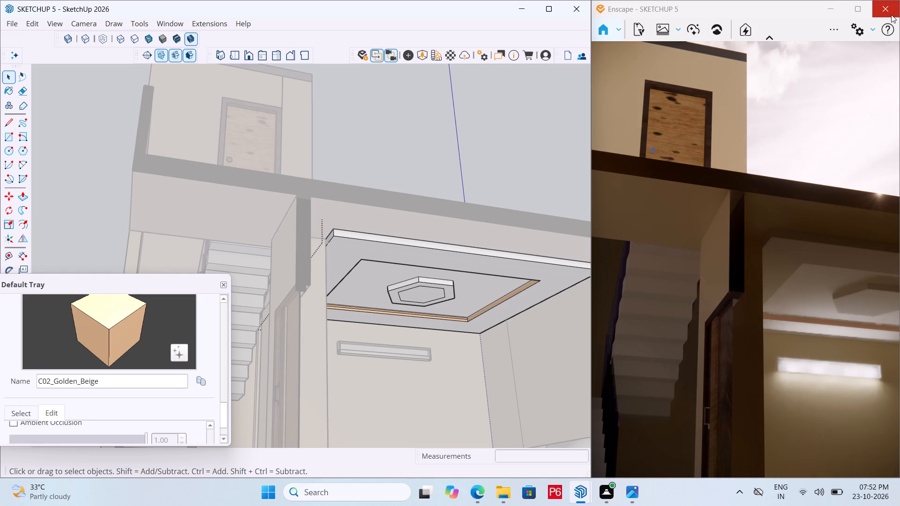
Close the Enscape render window, leave the ceiling group, and maximise the SketchUp window.
click(889, 9)
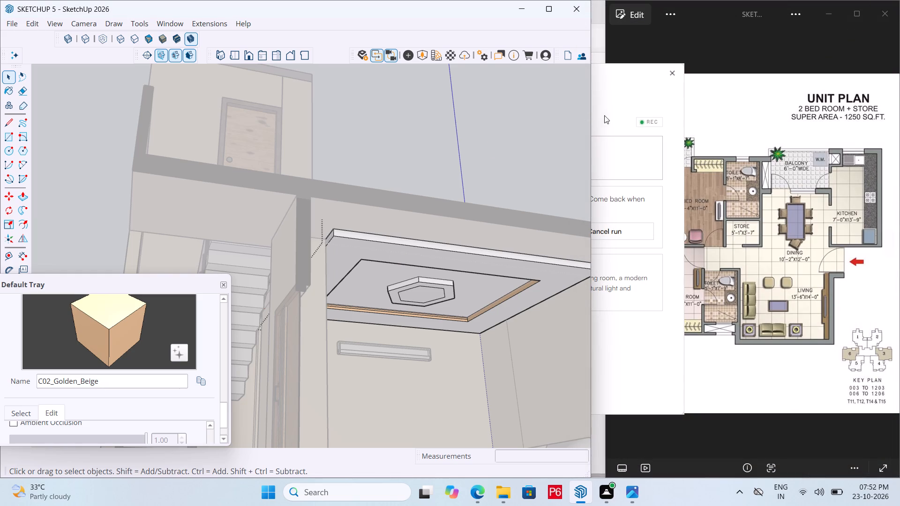
click(746, 131)
click(574, 167)
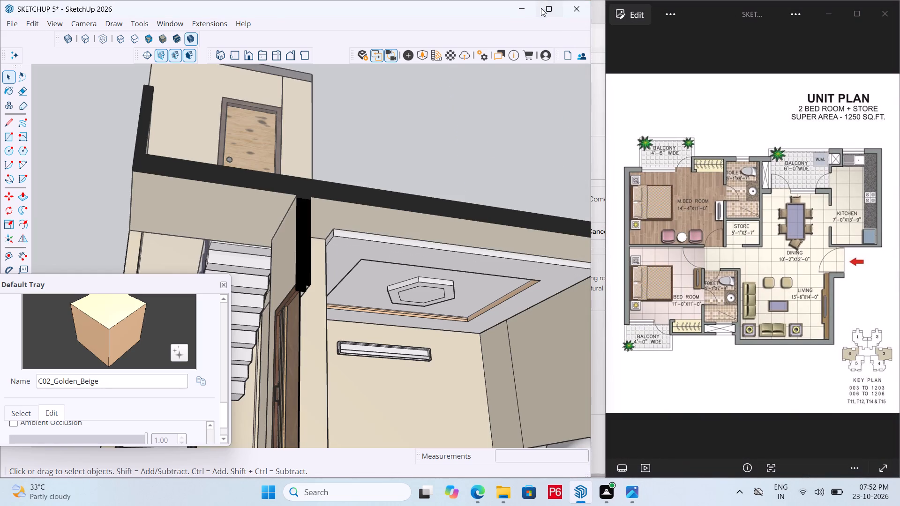
click(541, 8)
Open the false ceiling group and erase the two long edges of the thin strip on the recess side face.
scroll(604, 222, down, 1)
middle_drag(600, 217, 402, 204)
scroll(616, 274, up, 1)
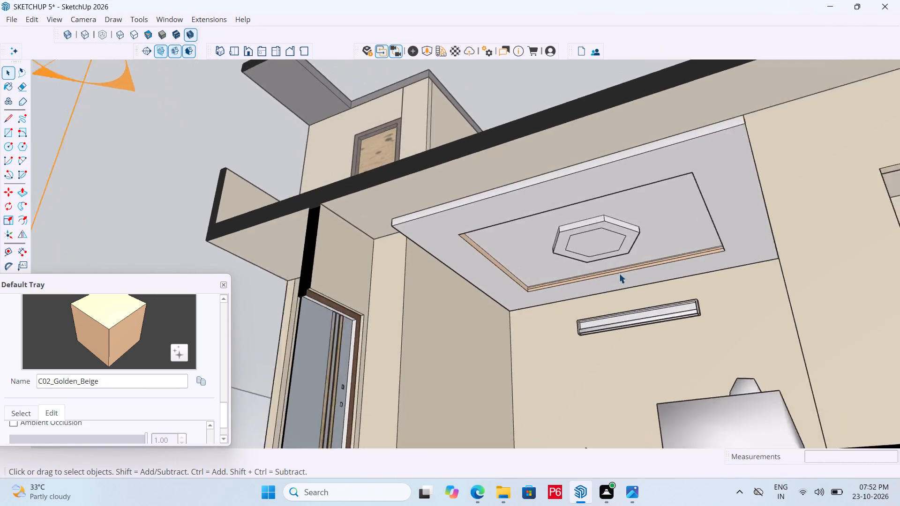
scroll(619, 273, up, 11)
middle_drag(573, 283, 578, 289)
scroll(581, 292, up, 2)
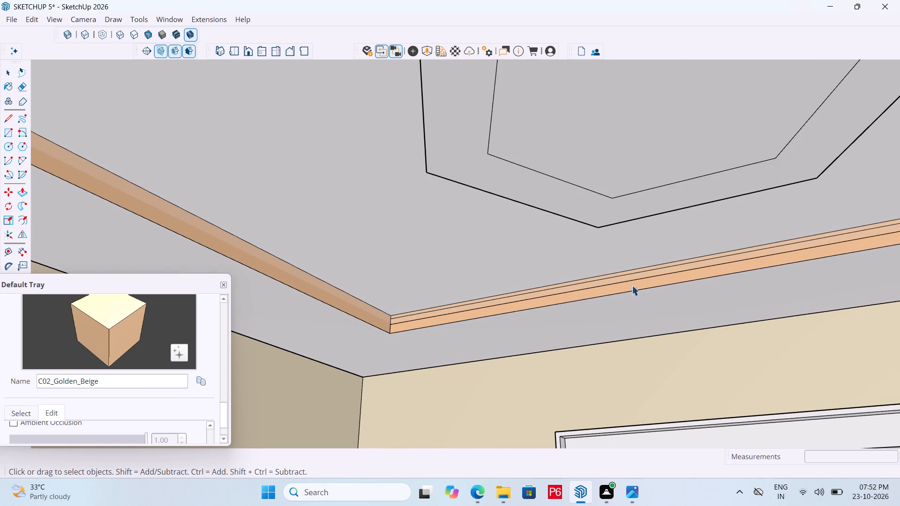
click(636, 280)
double_click(645, 274)
click(653, 274)
scroll(664, 273, up, 5)
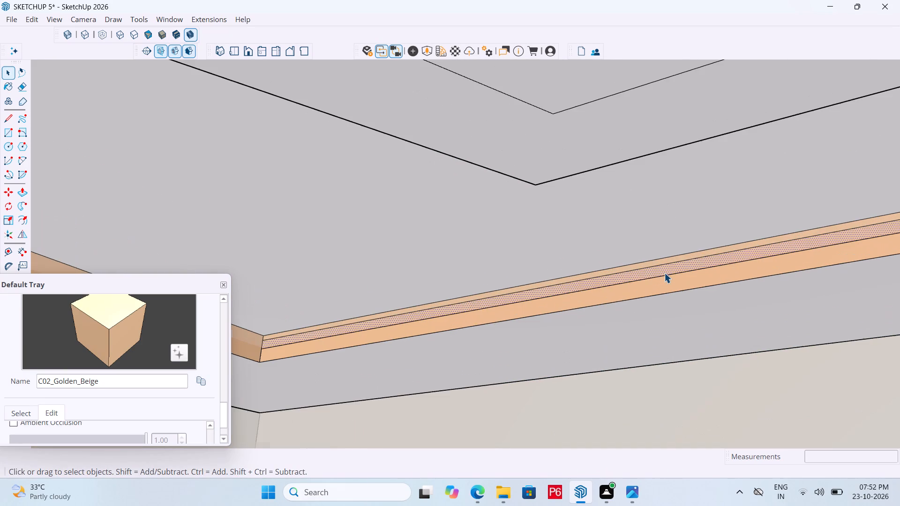
key(e)
drag(630, 284, 637, 274)
click(637, 274)
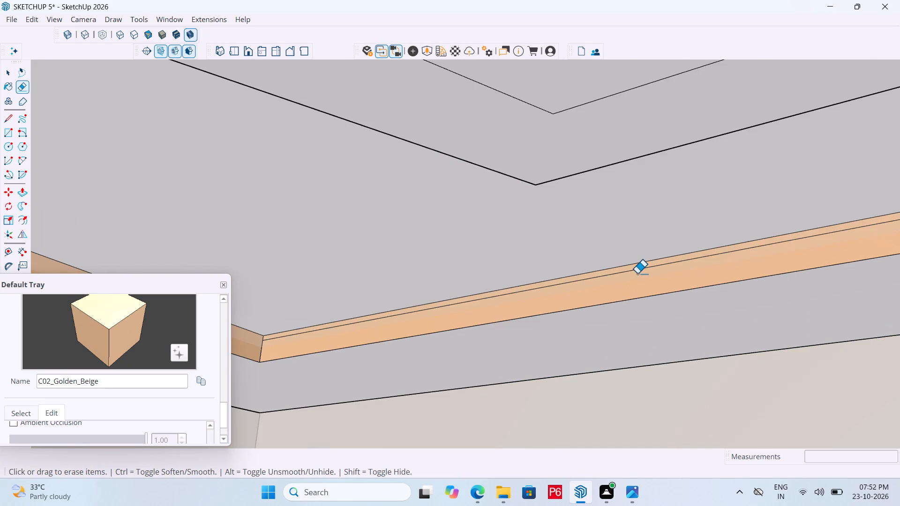
middle_drag(619, 275, 617, 268)
double_click(626, 257)
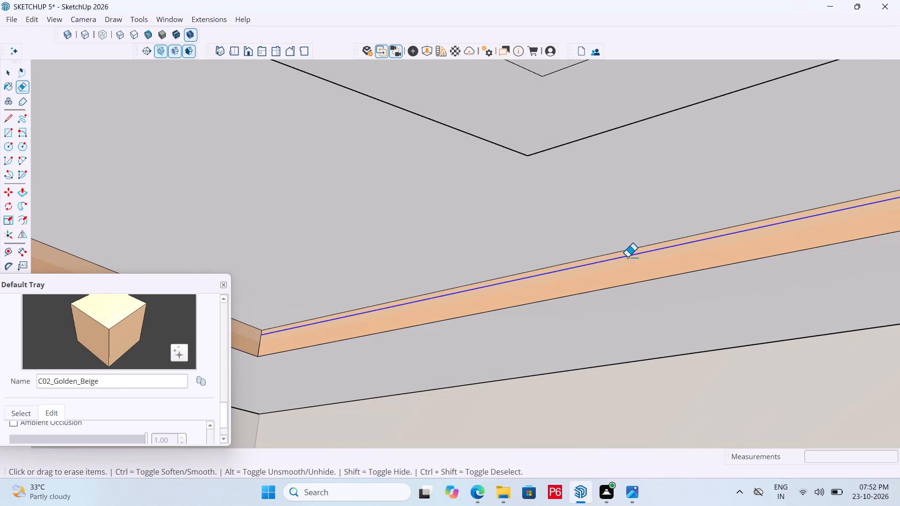
Check the cleaned recess side faces around the corner and save the model.
scroll(627, 270, down, 11)
scroll(561, 313, down, 4)
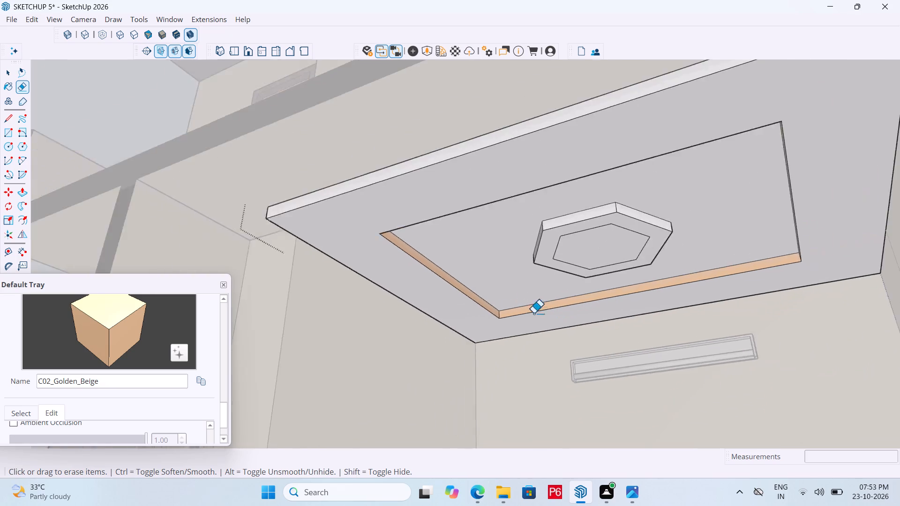
scroll(533, 313, down, 1)
middle_drag(510, 305, 402, 324)
scroll(399, 326, up, 16)
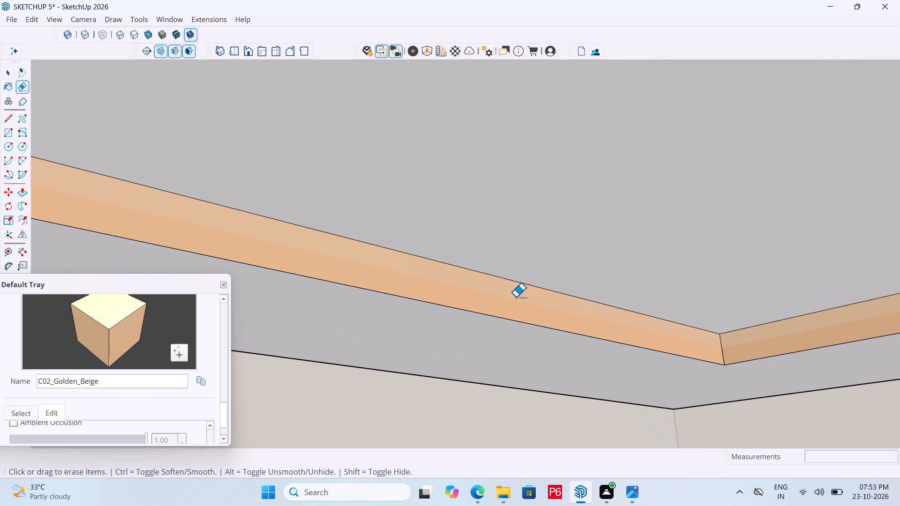
scroll(728, 338, up, 9)
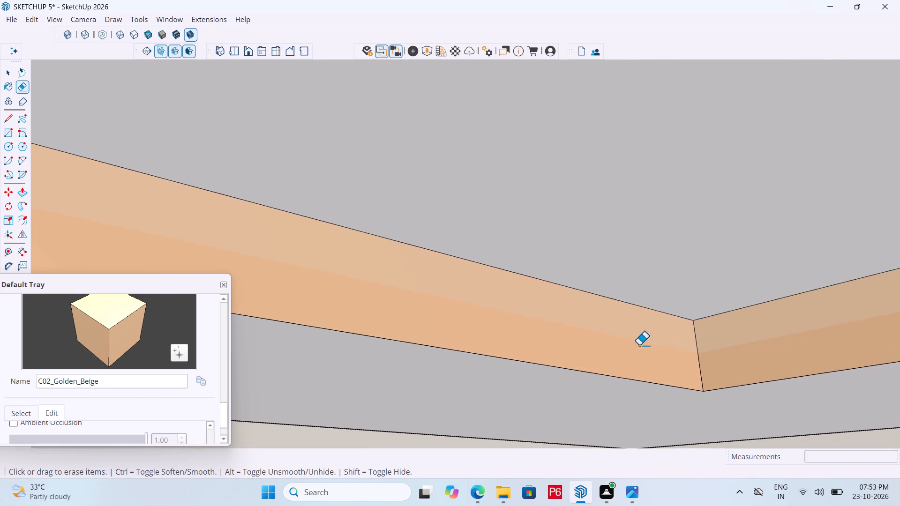
scroll(568, 337, down, 10)
key(ctrl+s)
key(ctrl+s)
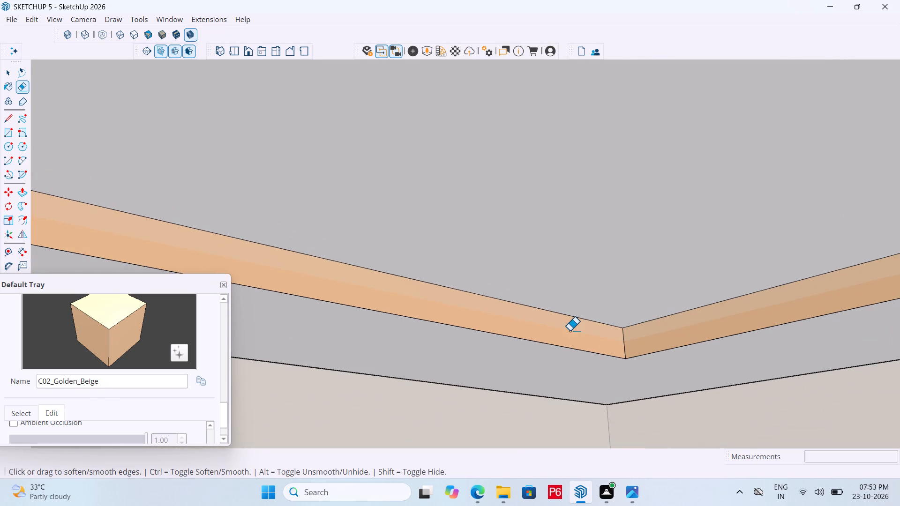
key(ctrl+s)
key(ctrl+s)
Paint the recessed ceiling face and the inner face of the hexagonal ceiling feature with the solid colour A01_Blush_Petal.
scroll(622, 325, down, 7)
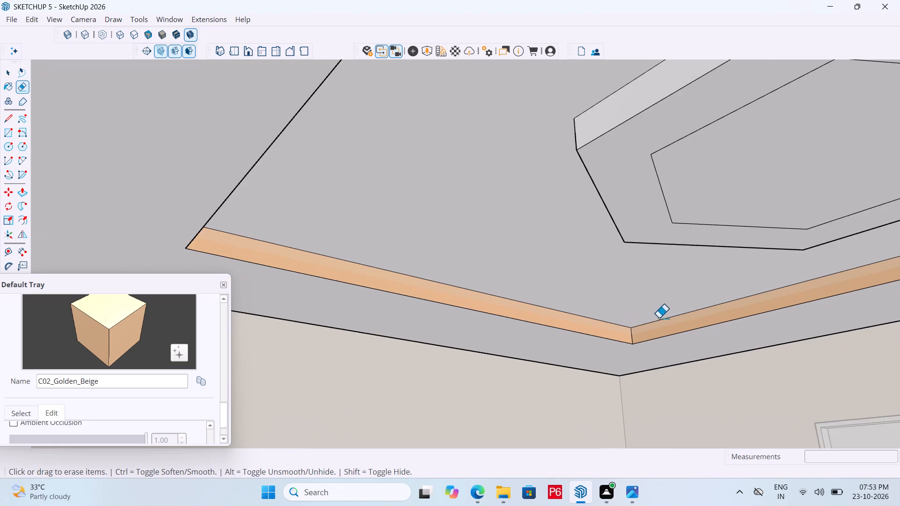
scroll(678, 318, down, 11)
middle_drag(727, 318, 739, 277)
scroll(741, 278, up, 3)
key(b)
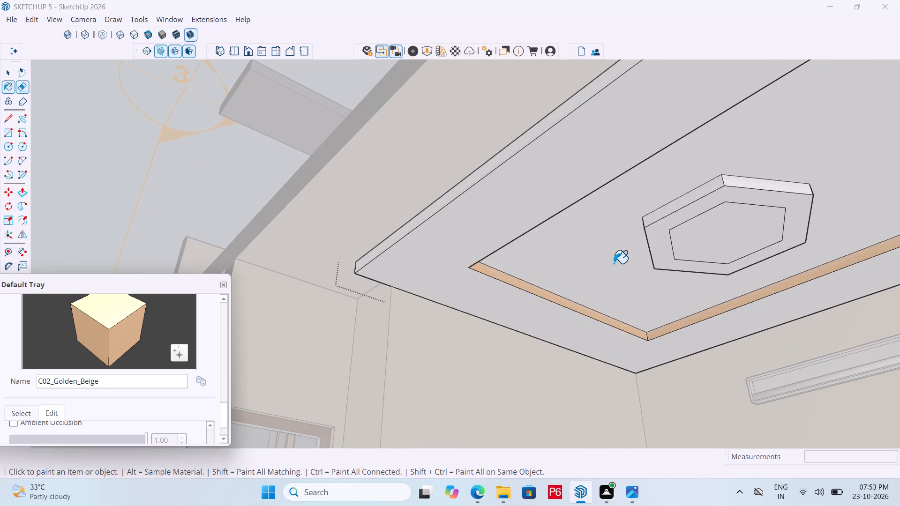
key(space)
click(614, 263)
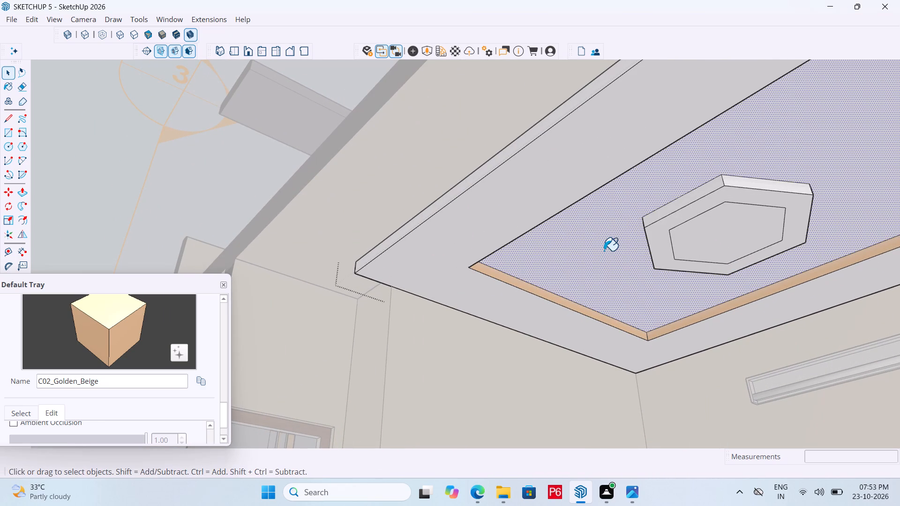
key(b)
scroll(161, 400, down, 5)
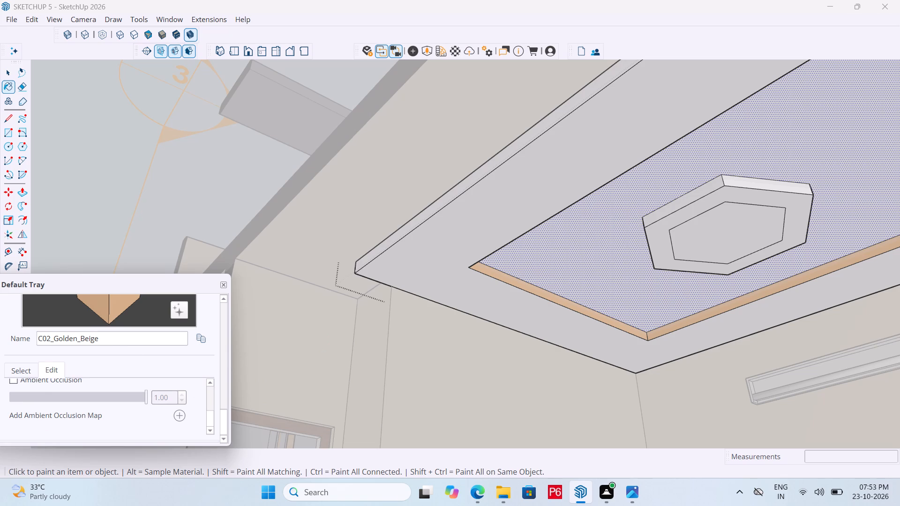
click(25, 372)
click(101, 388)
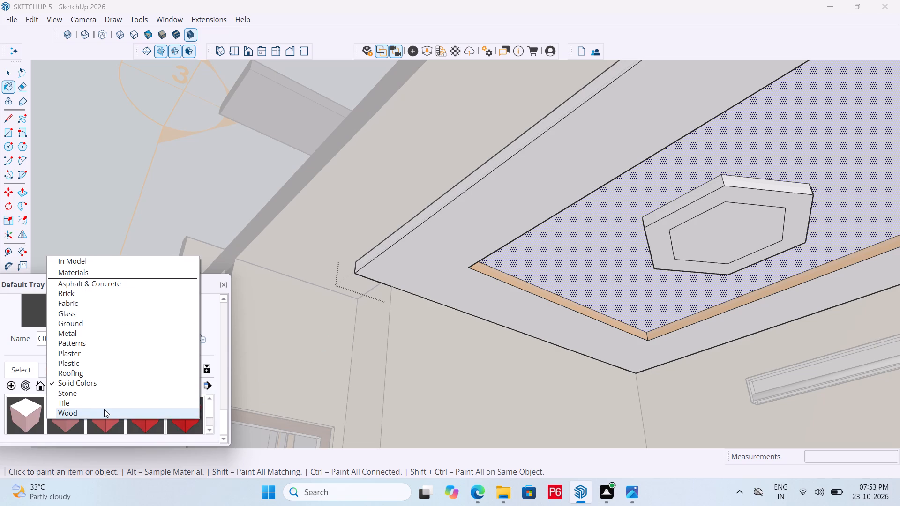
click(113, 384)
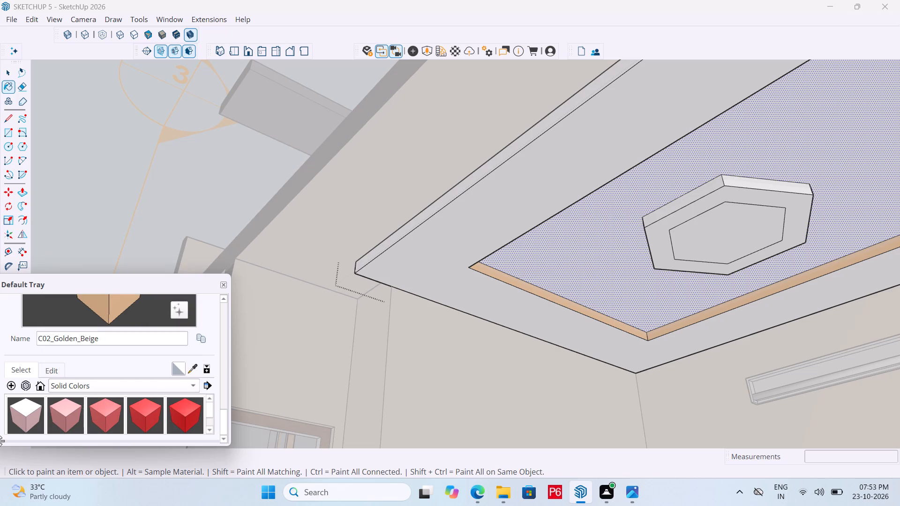
click(27, 417)
click(582, 275)
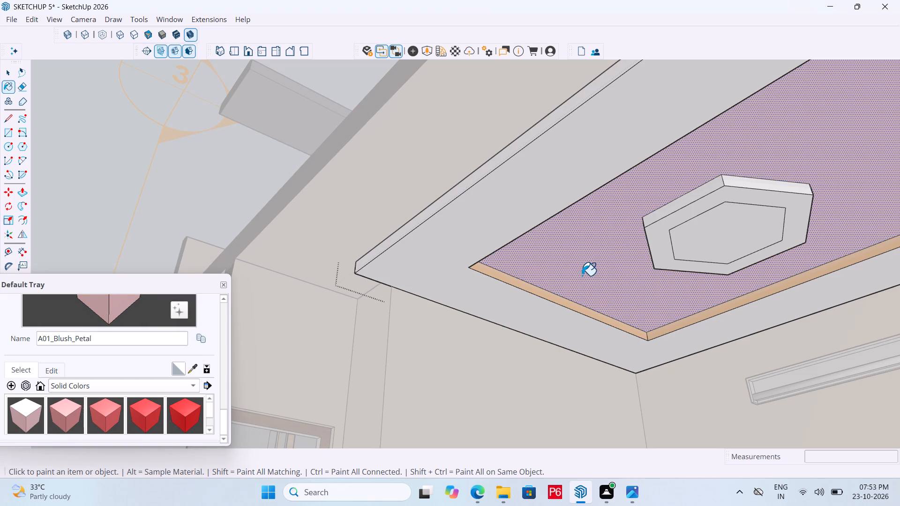
click(731, 241)
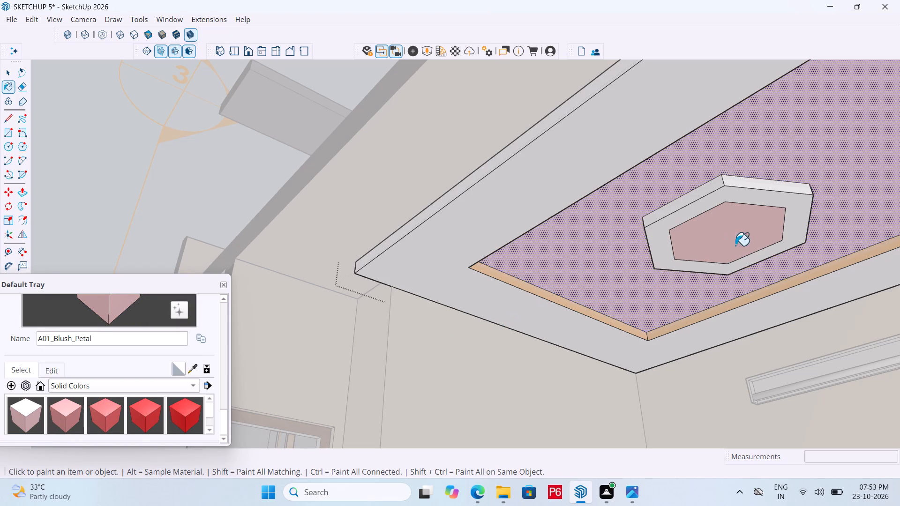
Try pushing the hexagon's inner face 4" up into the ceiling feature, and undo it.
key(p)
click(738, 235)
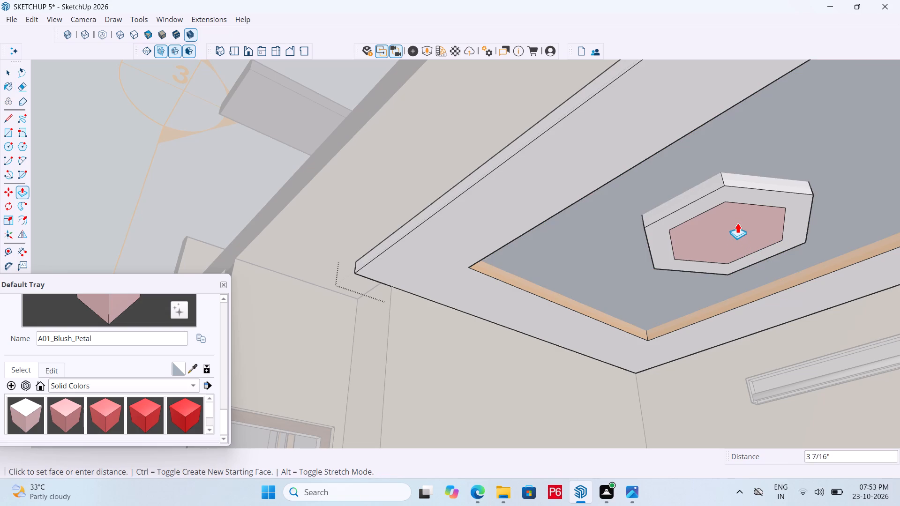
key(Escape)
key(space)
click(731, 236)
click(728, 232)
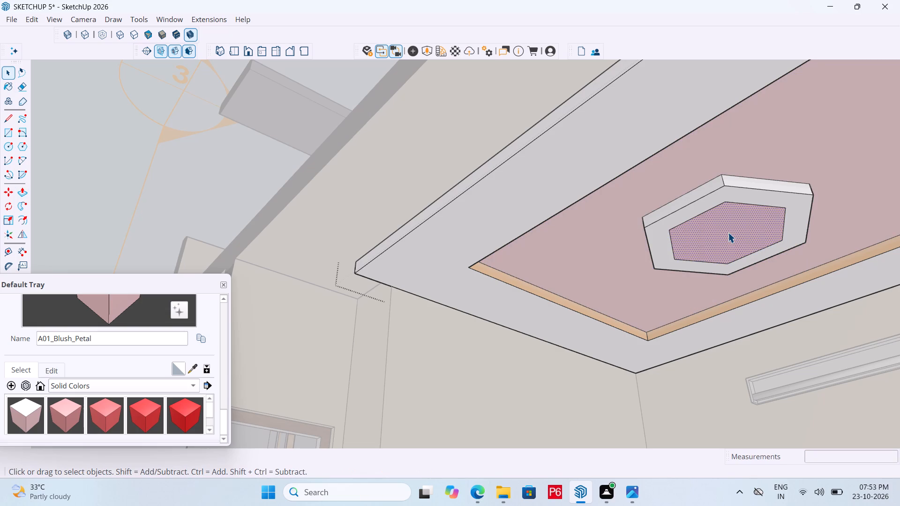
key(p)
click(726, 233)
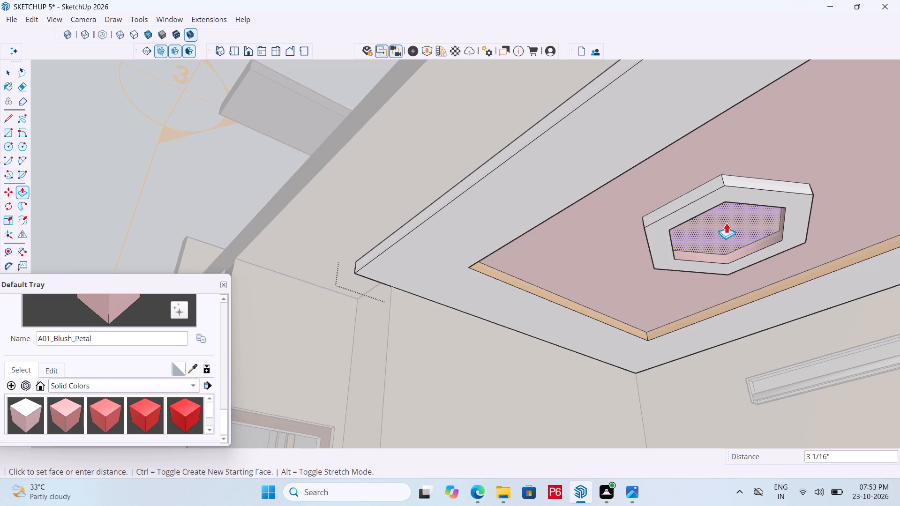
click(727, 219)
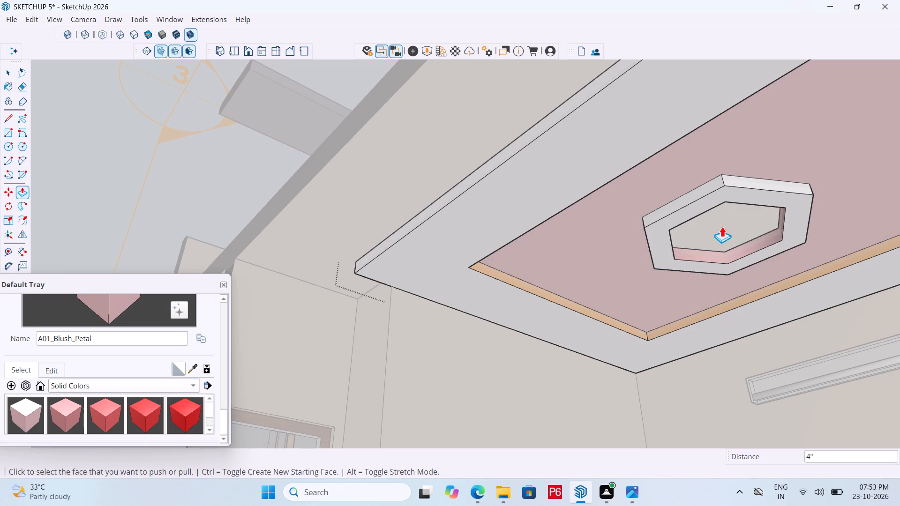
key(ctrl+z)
Push the hexagon's inner face up about 2 5/8" to form a recess, and save the model.
click(721, 234)
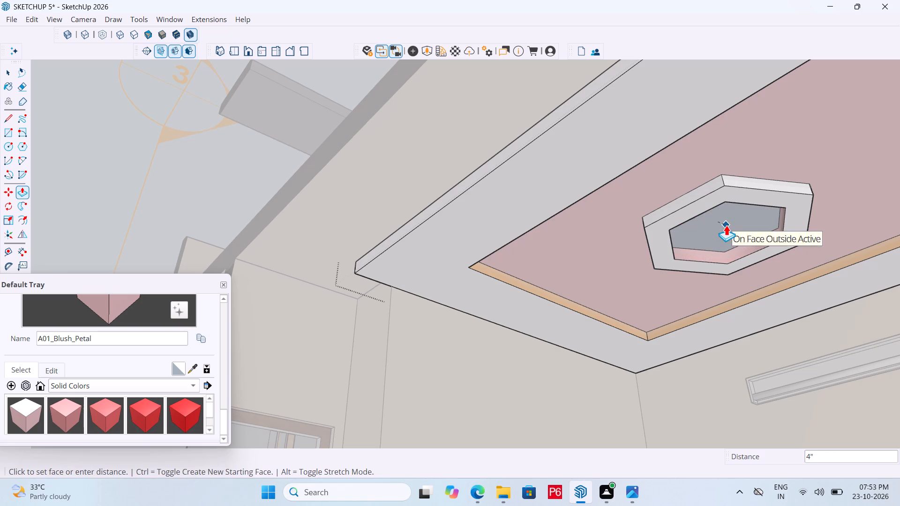
scroll(753, 245, up, 10)
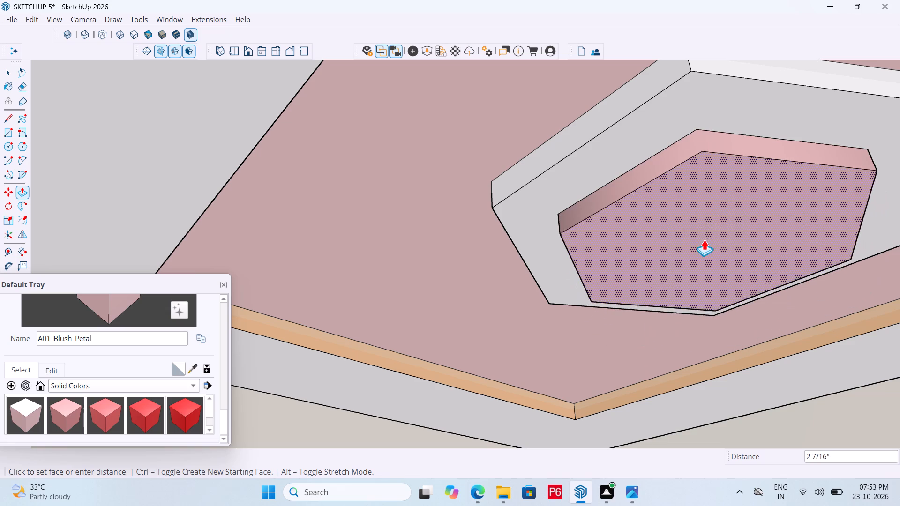
click(706, 200)
scroll(721, 207, down, 6)
middle_drag(659, 236, 553, 242)
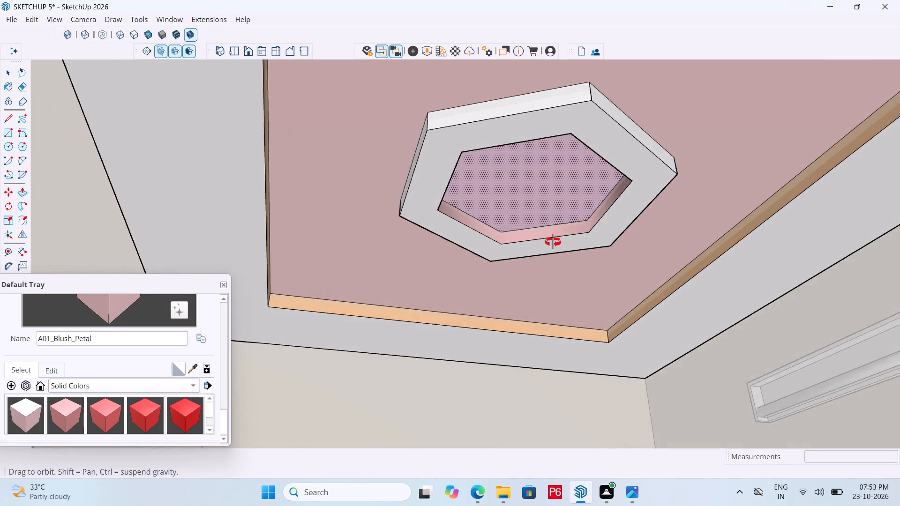
middle_drag(553, 242, 661, 243)
key(ctrl+s)
key(ctrl+s)
key(ctrl+s)
key(ctrl+s)
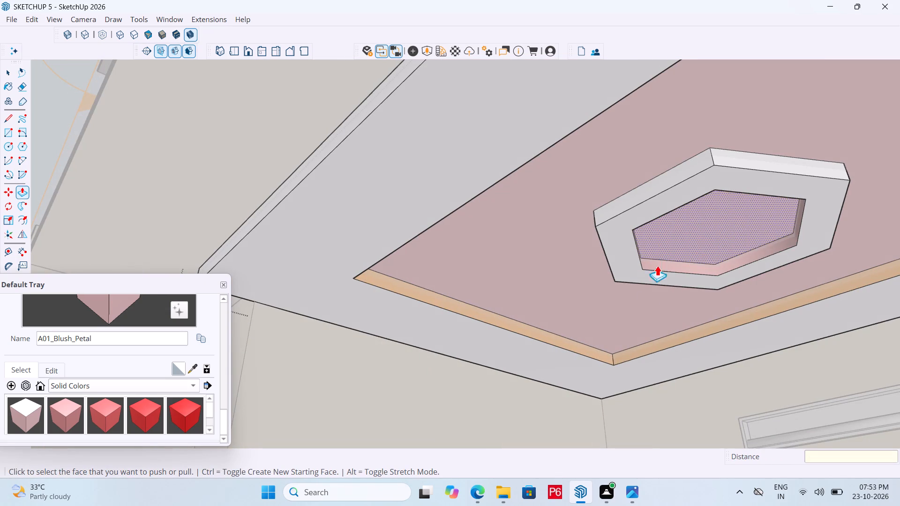
key(ctrl+s)
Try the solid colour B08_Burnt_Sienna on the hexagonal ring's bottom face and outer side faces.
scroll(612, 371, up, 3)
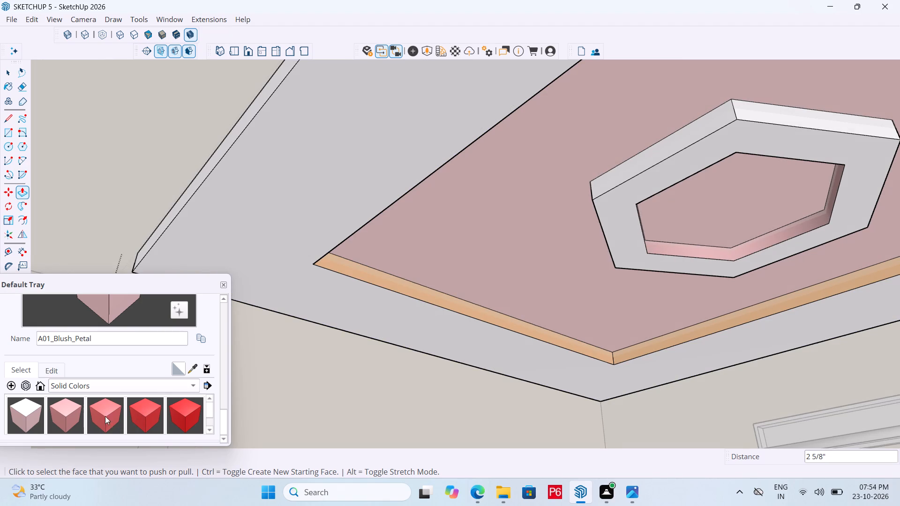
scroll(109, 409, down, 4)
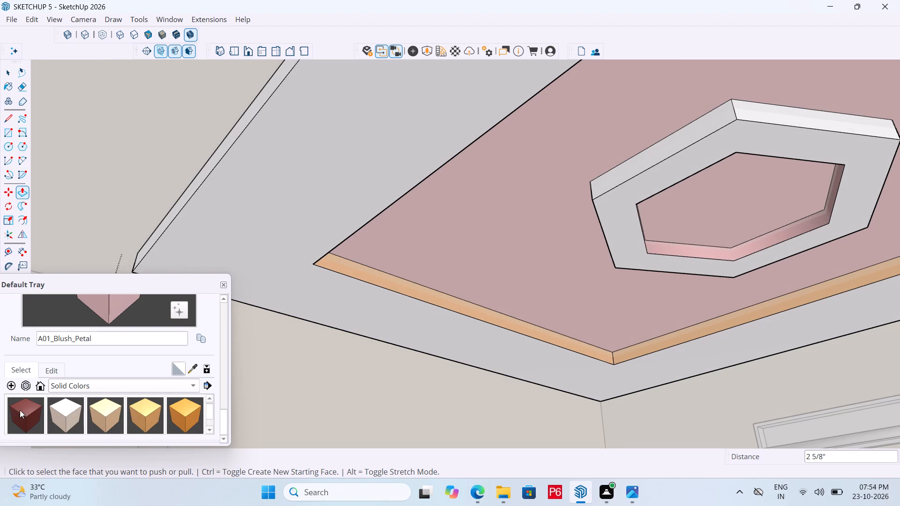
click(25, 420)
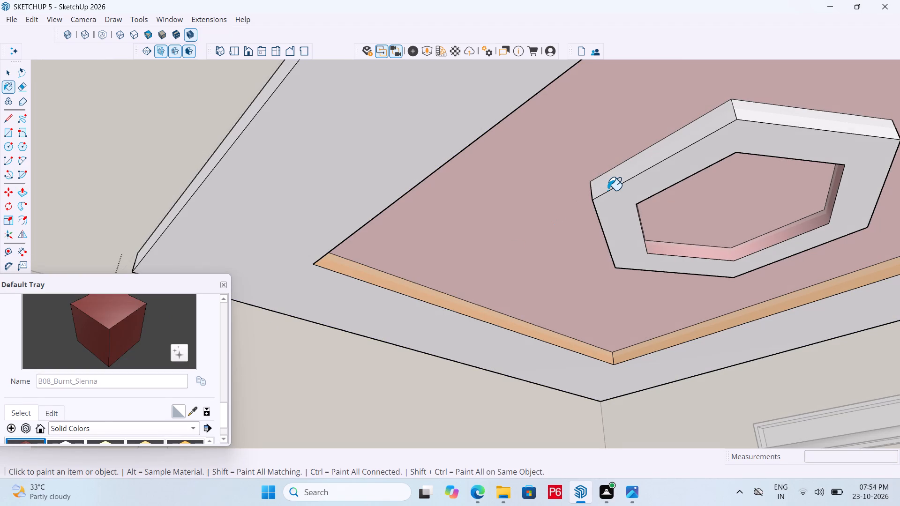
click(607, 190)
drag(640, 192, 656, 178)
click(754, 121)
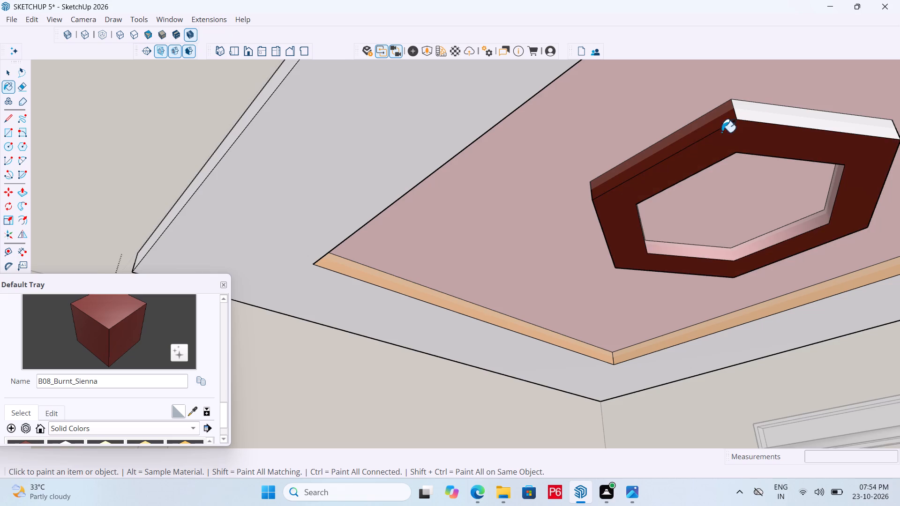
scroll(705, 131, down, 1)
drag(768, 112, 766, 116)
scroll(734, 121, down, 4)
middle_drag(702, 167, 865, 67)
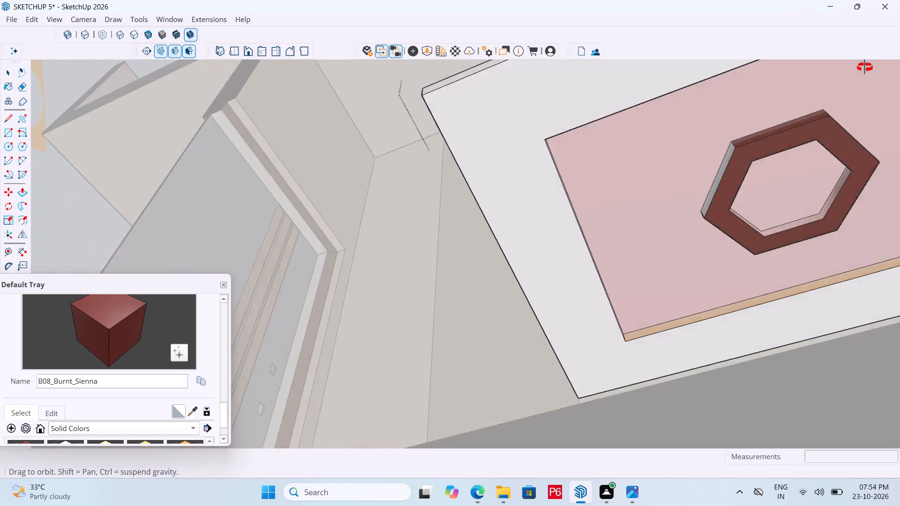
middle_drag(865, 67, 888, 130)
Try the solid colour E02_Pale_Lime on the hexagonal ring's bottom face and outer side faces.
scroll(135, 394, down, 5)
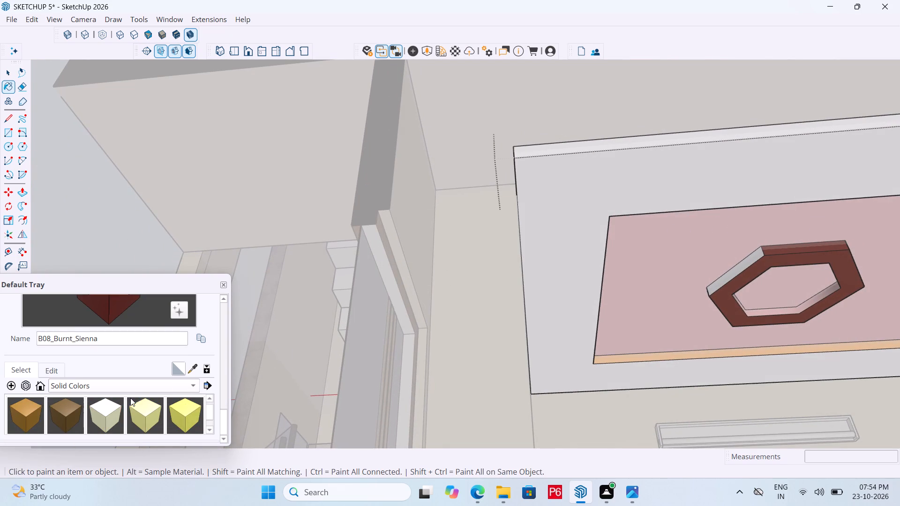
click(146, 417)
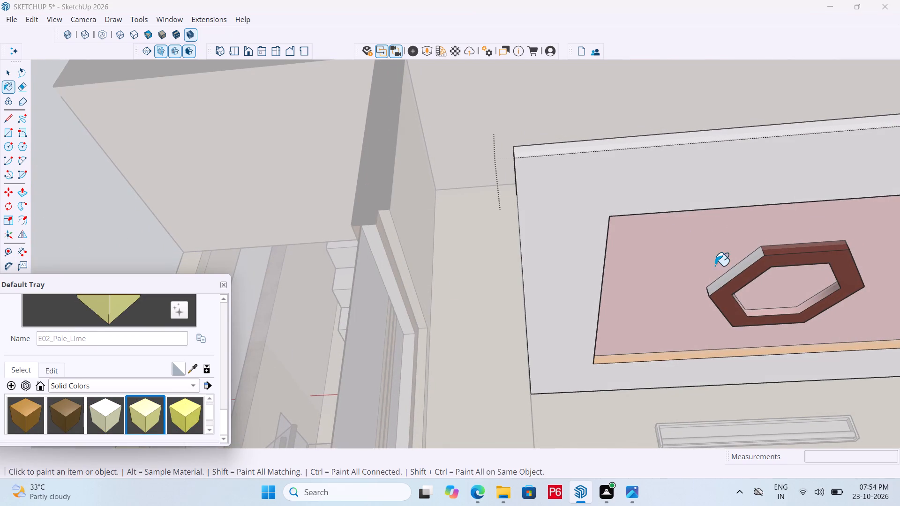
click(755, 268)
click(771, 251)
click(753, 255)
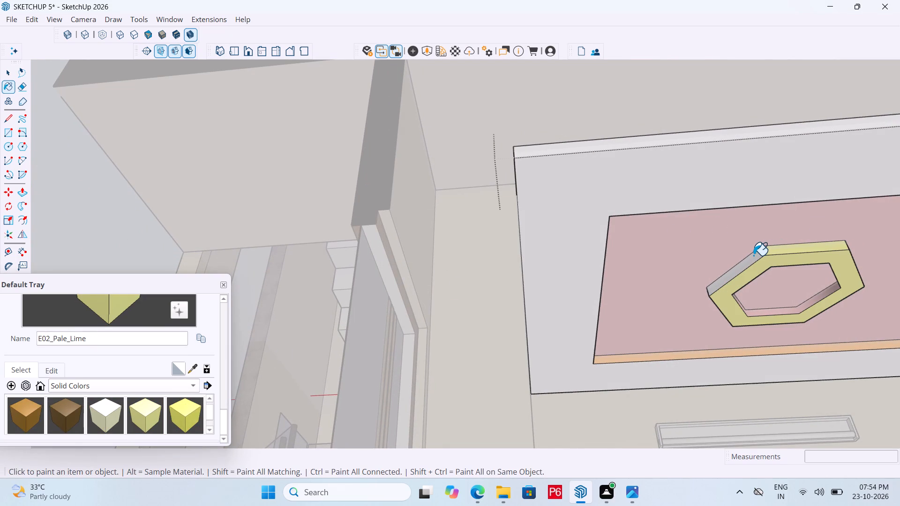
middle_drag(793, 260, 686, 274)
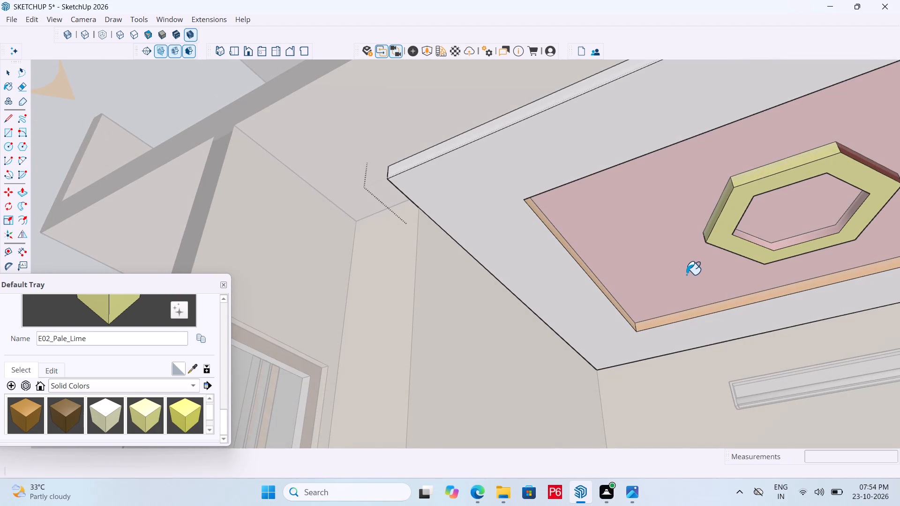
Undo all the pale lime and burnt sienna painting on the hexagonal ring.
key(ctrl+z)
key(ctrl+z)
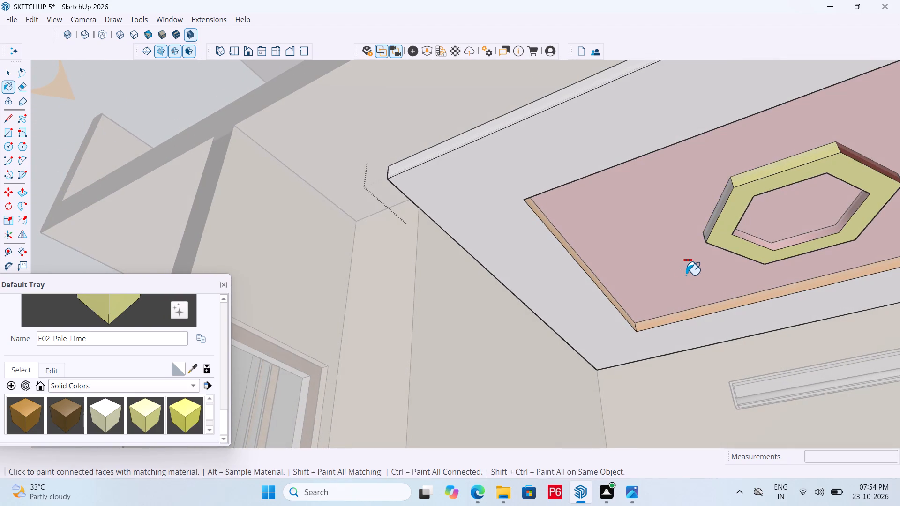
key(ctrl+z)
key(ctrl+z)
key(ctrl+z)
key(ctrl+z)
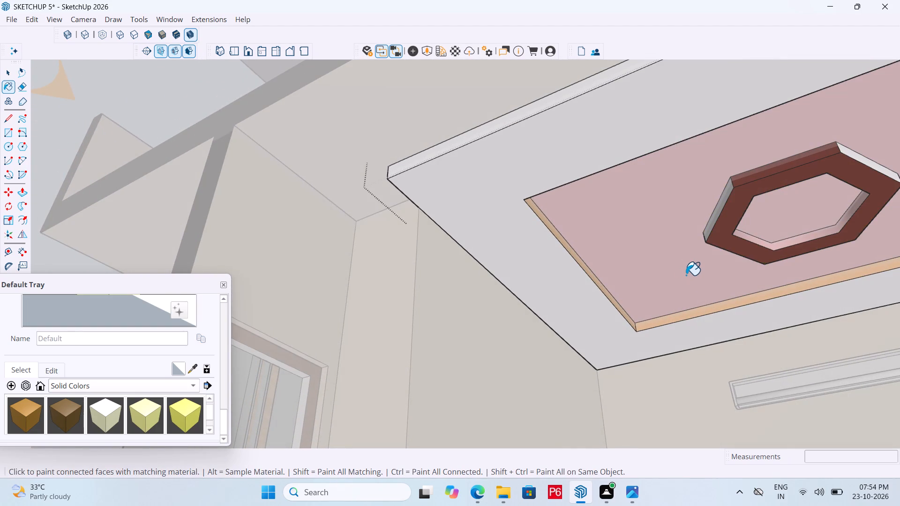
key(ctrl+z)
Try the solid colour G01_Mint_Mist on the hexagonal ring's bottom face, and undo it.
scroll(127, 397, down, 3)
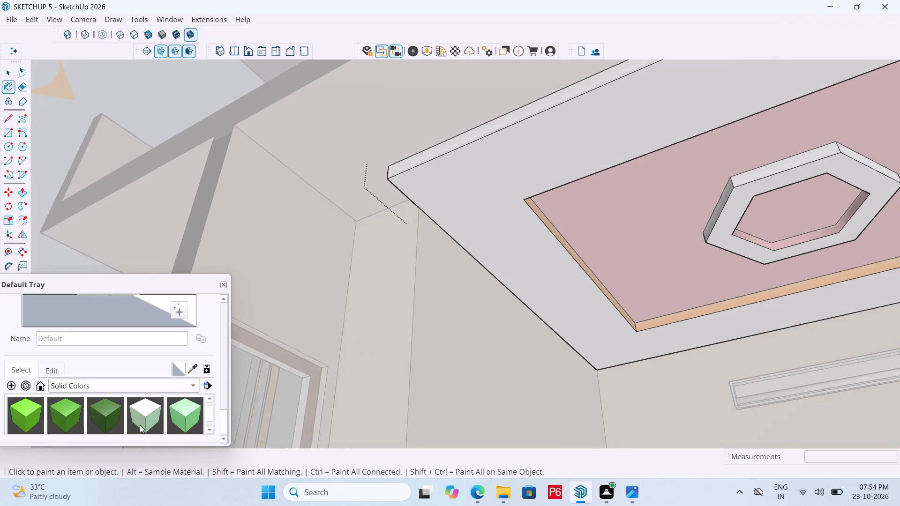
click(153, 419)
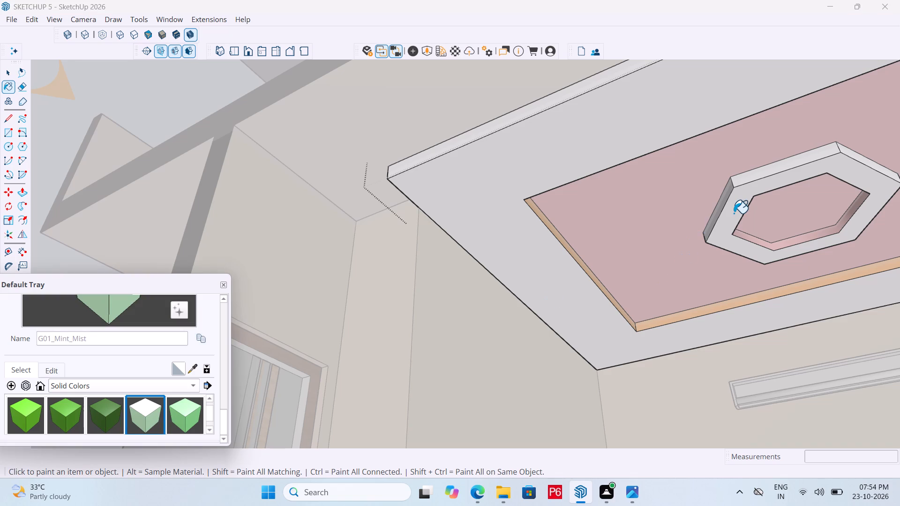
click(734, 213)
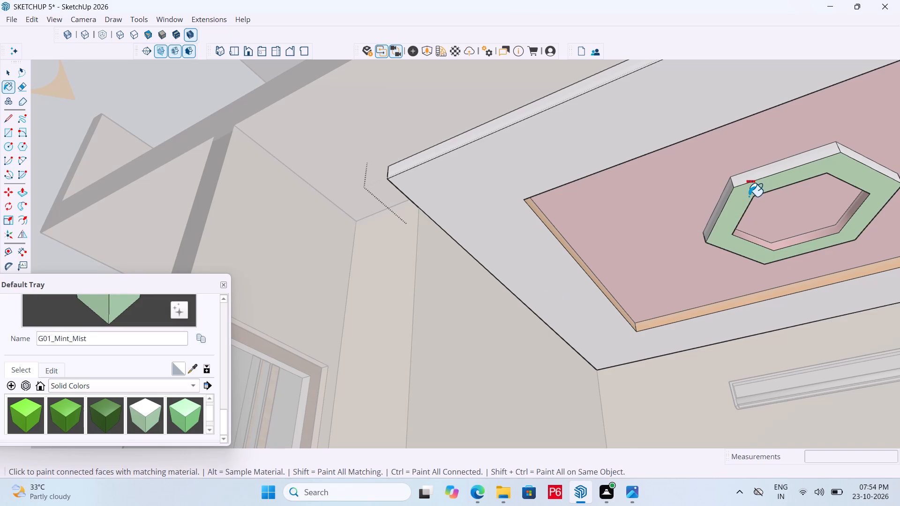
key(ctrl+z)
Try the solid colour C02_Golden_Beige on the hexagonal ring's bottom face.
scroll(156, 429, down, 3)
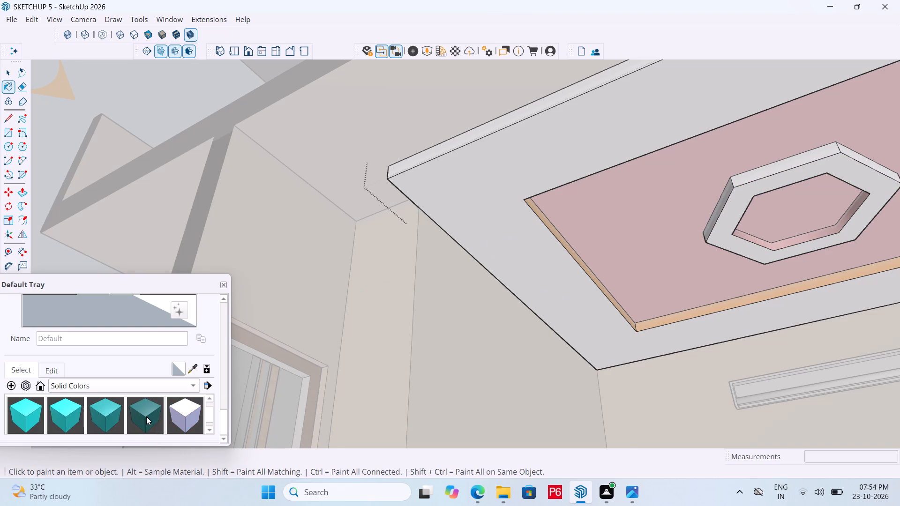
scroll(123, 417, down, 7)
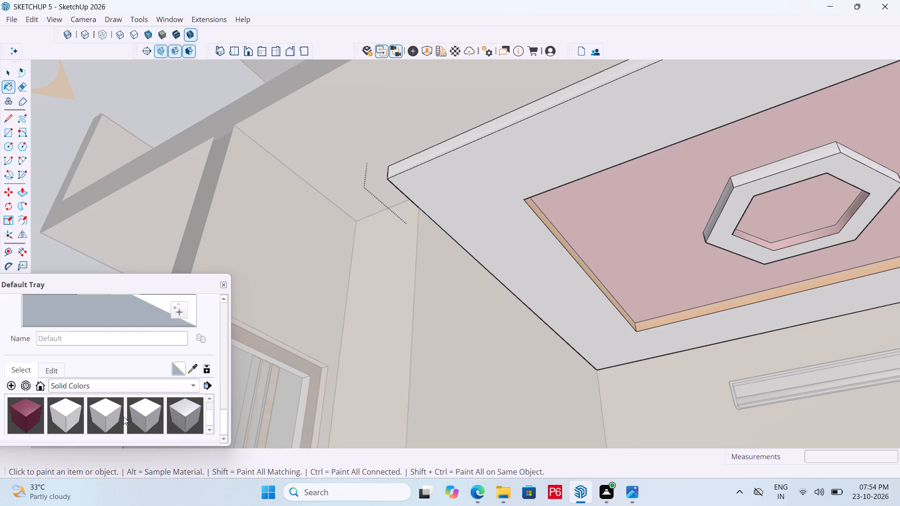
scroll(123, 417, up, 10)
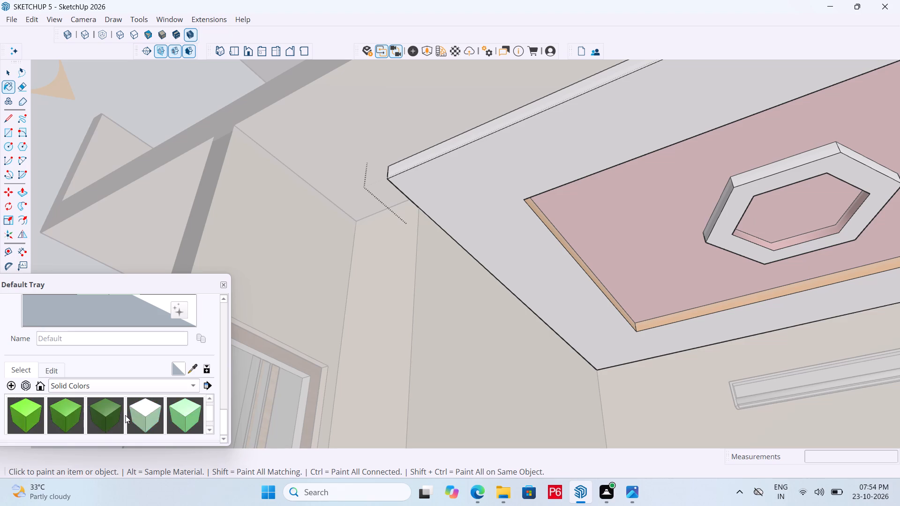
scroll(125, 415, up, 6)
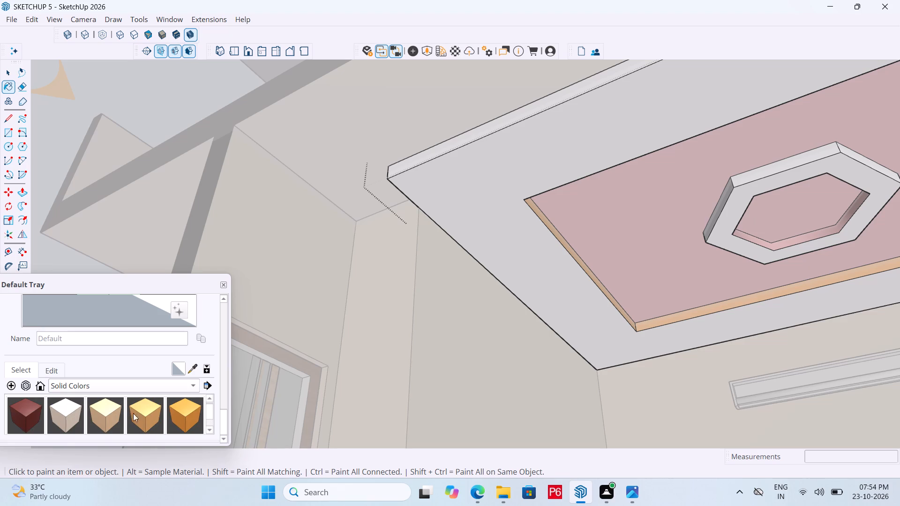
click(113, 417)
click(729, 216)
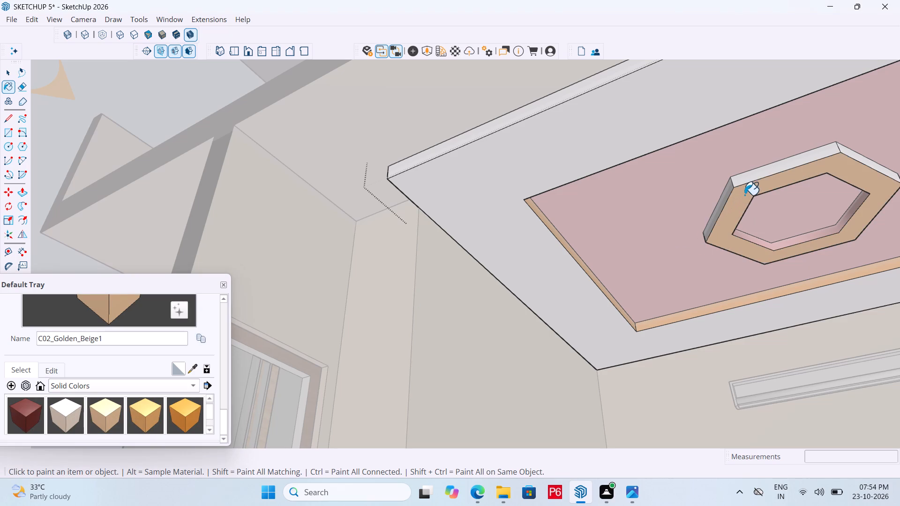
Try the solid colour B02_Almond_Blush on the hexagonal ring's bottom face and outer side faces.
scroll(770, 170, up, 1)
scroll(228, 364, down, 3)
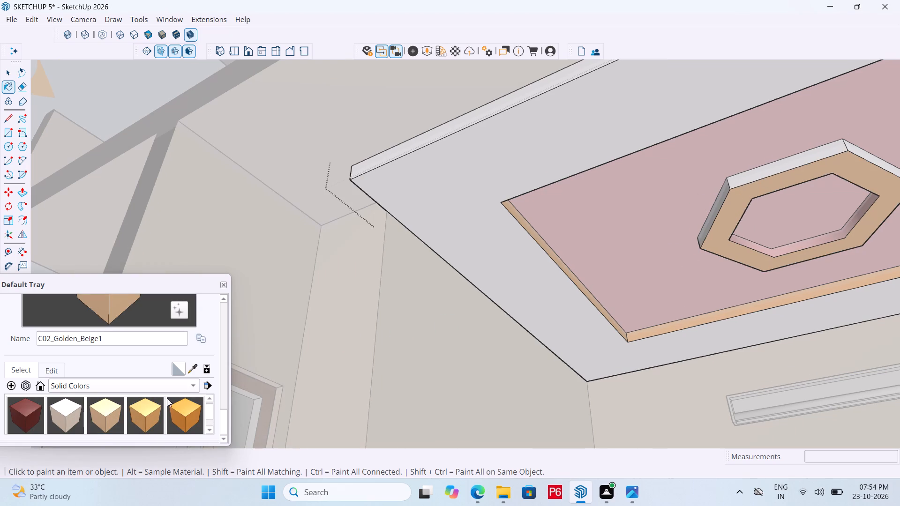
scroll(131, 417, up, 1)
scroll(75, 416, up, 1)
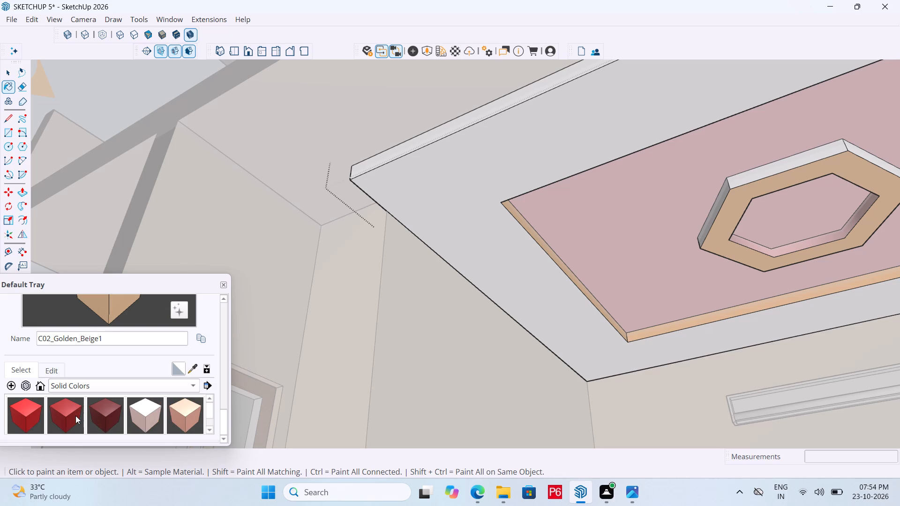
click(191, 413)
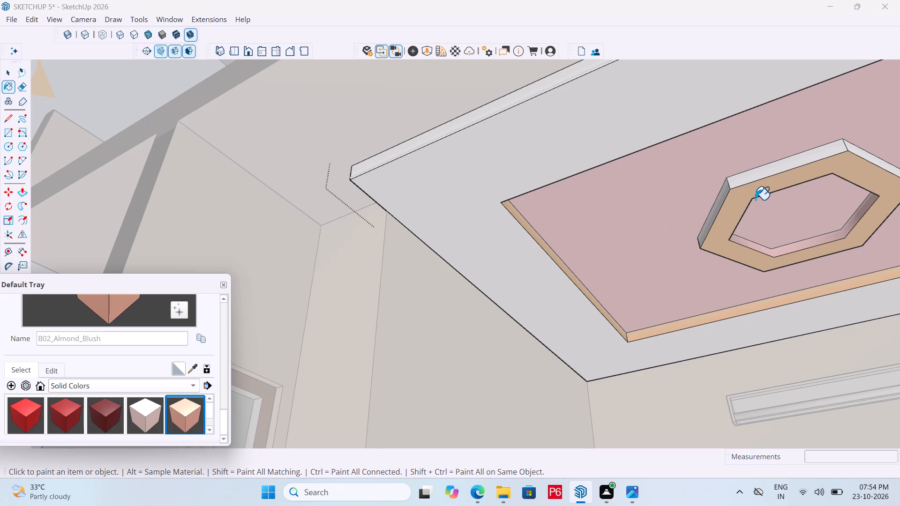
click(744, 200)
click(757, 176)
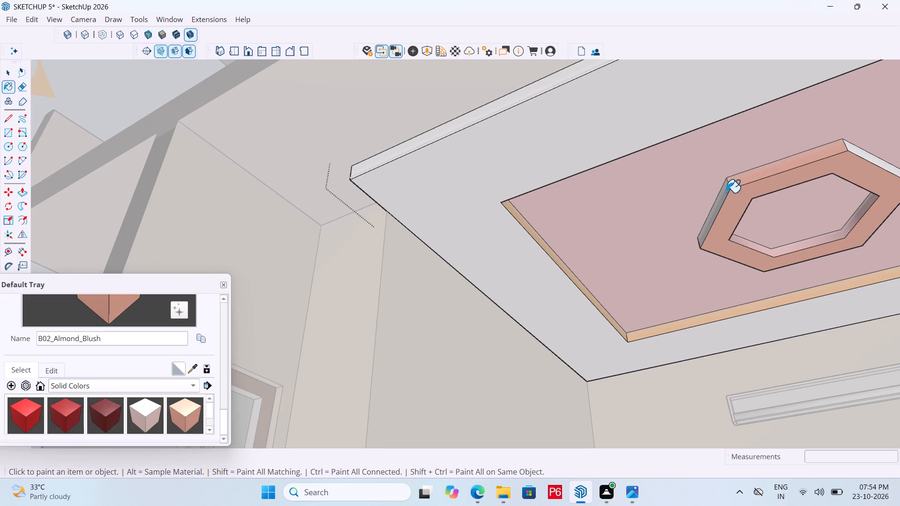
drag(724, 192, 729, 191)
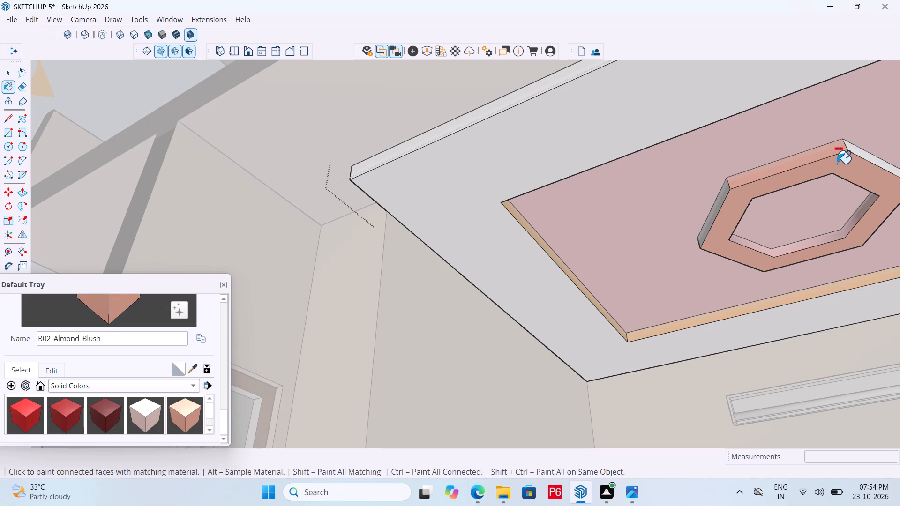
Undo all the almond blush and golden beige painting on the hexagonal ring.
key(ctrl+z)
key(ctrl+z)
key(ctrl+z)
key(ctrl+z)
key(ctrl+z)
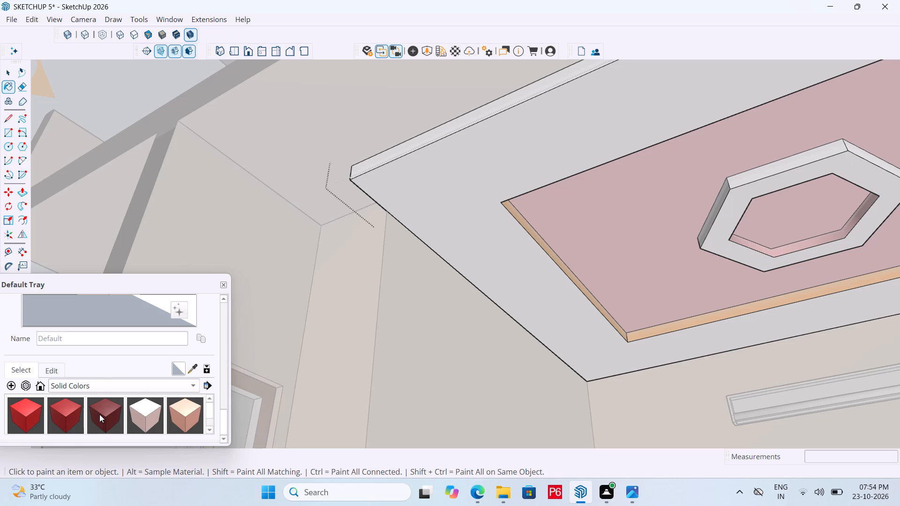
Paint the hexagonal ring's bottom face and one long outer side face with the solid colour D01_Frost_White.
scroll(101, 413, up, 1)
scroll(60, 414, up, 2)
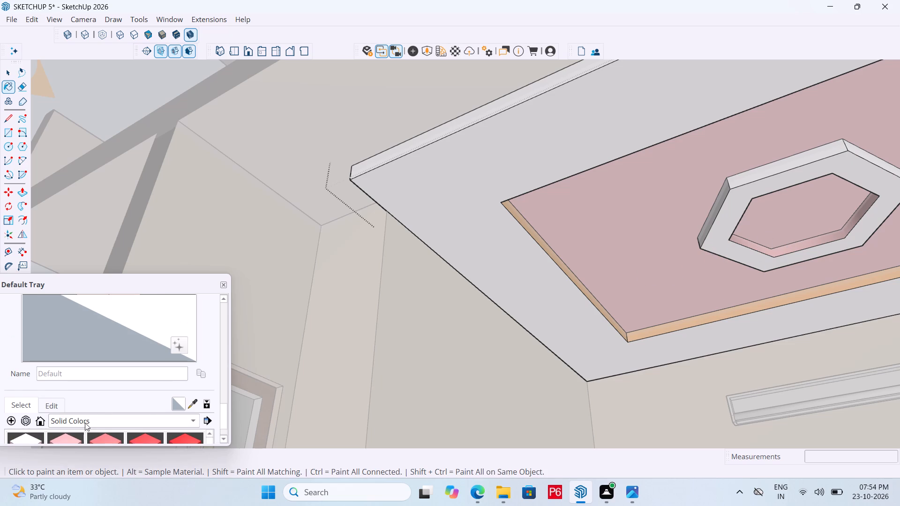
scroll(175, 342, down, 4)
scroll(118, 380, down, 10)
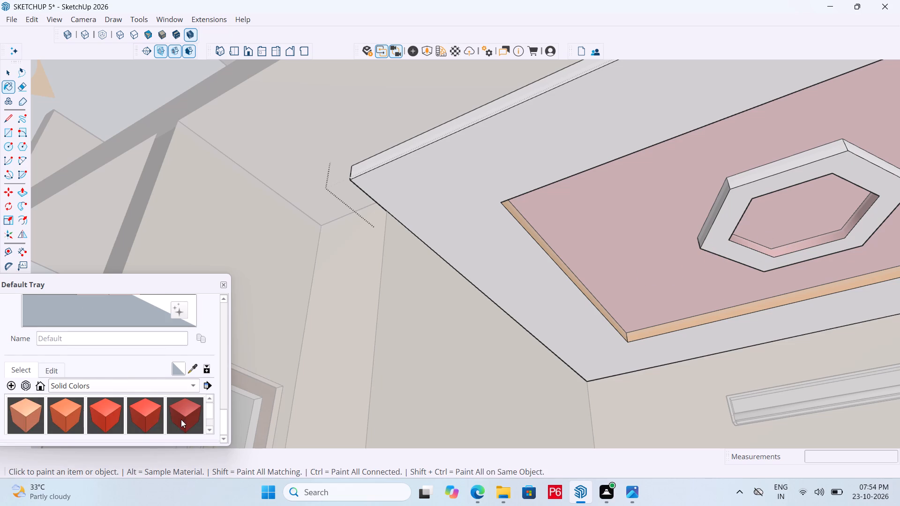
scroll(154, 421, down, 2)
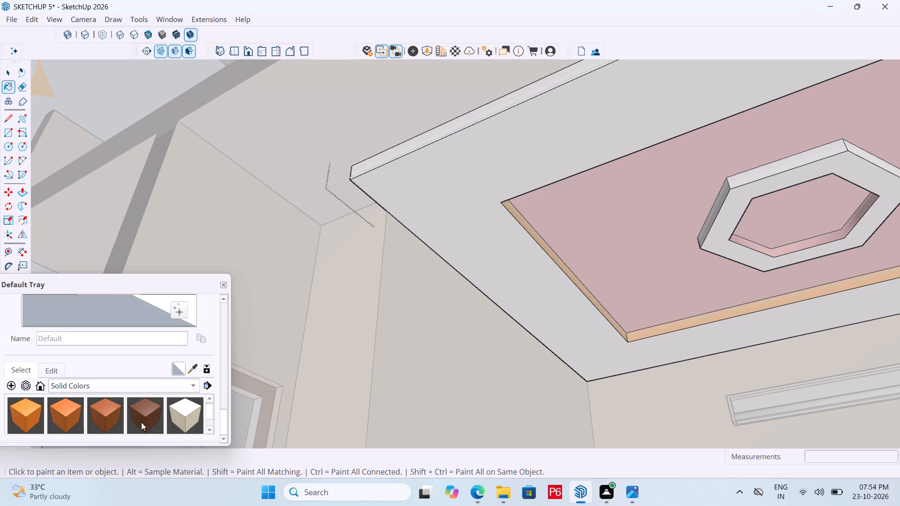
click(179, 415)
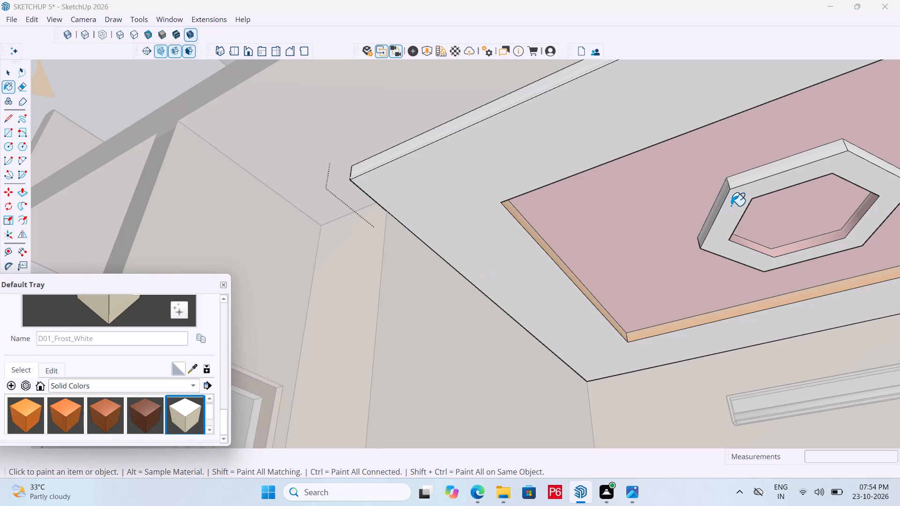
click(731, 206)
click(790, 165)
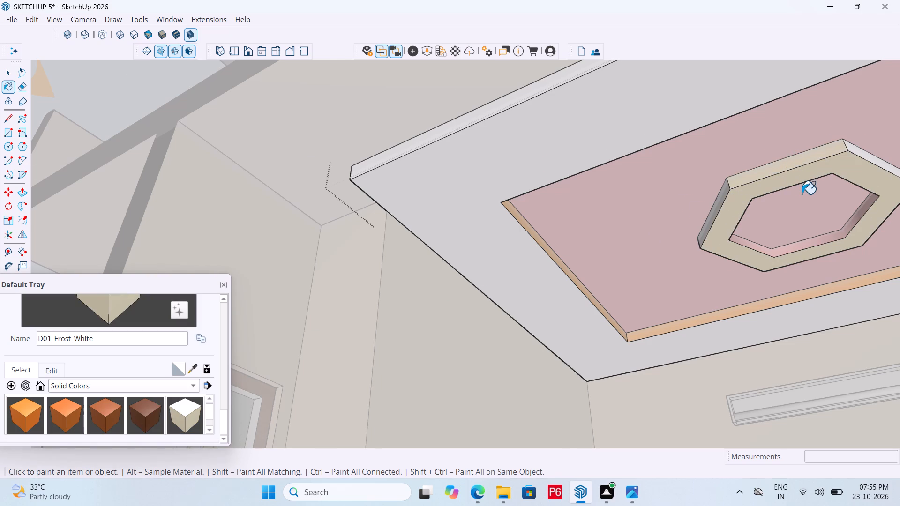
scroll(802, 194, up, 4)
click(884, 129)
Paint the two outer side faces adjoining the painted side of the hexagonal ring with D01_Frost_White.
middle_drag(734, 167, 879, 171)
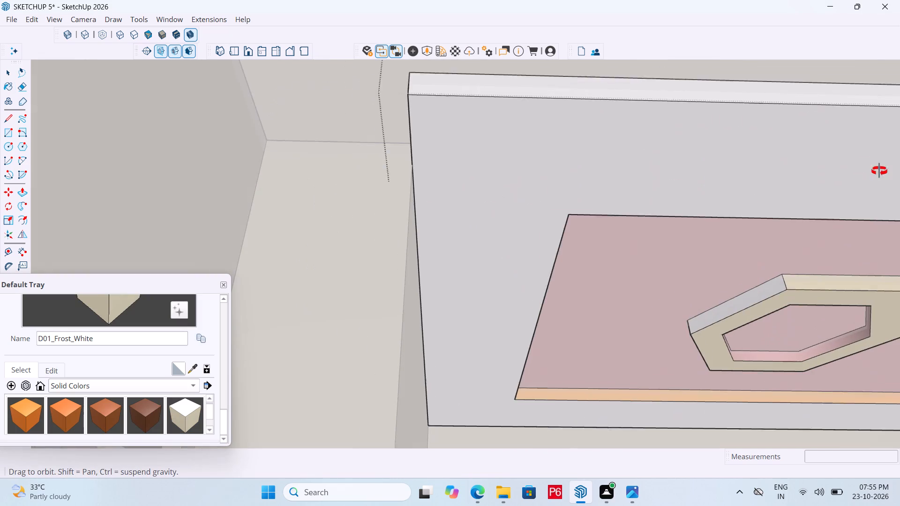
middle_drag(879, 171, 876, 173)
click(769, 288)
middle_drag(821, 301, 496, 309)
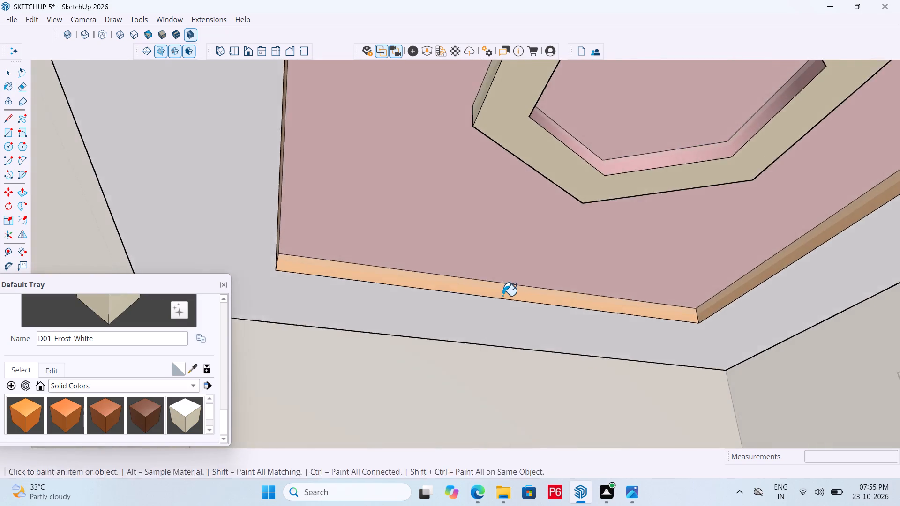
middle_drag(696, 221, 727, 246)
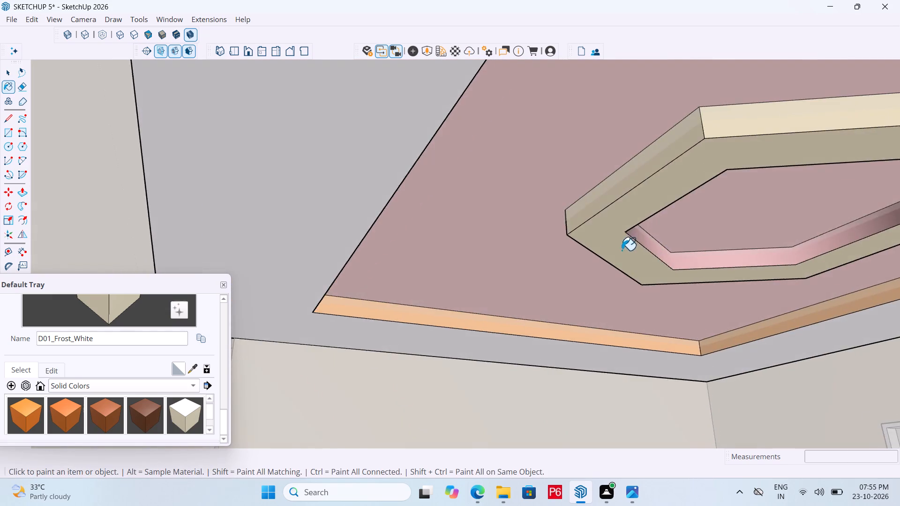
scroll(621, 258, down, 6)
middle_click(697, 235)
scroll(791, 190, up, 4)
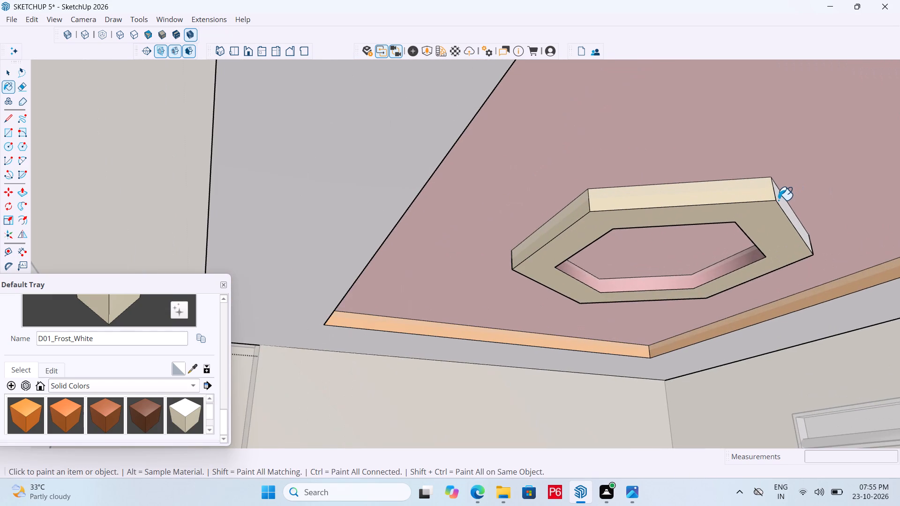
scroll(781, 205, up, 5)
click(781, 202)
Paint another unpainted outer side face of the hexagonal ring with D01_Frost_White.
middle_drag(729, 271, 735, 249)
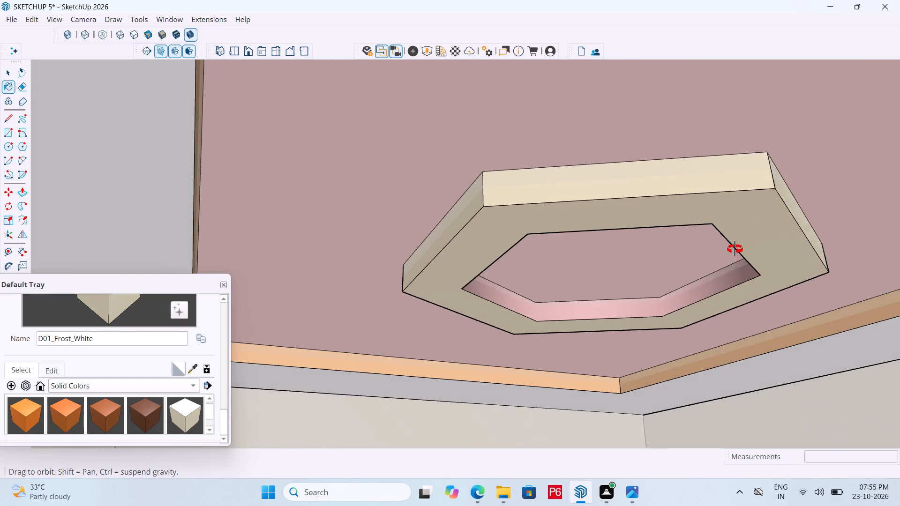
middle_drag(735, 249, 827, 160)
scroll(543, 246, down, 6)
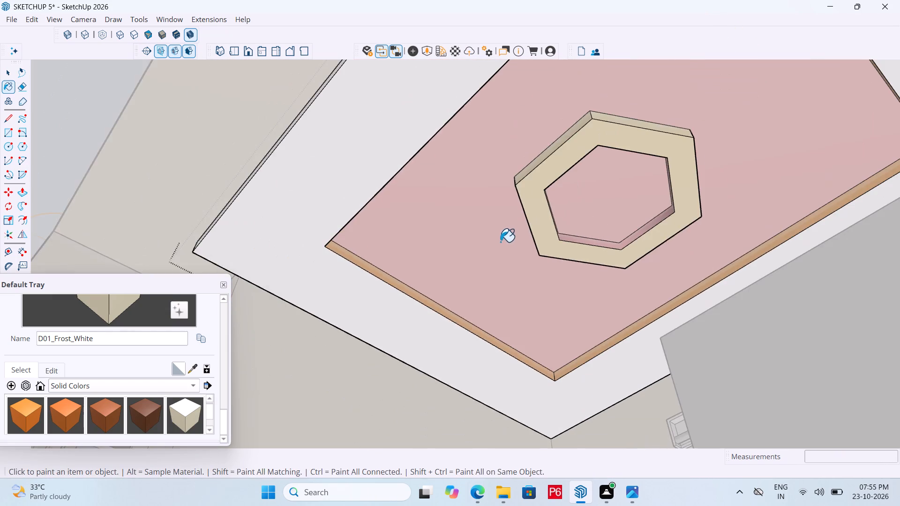
middle_drag(603, 233, 822, 210)
scroll(720, 299, up, 6)
middle_drag(631, 351, 584, 217)
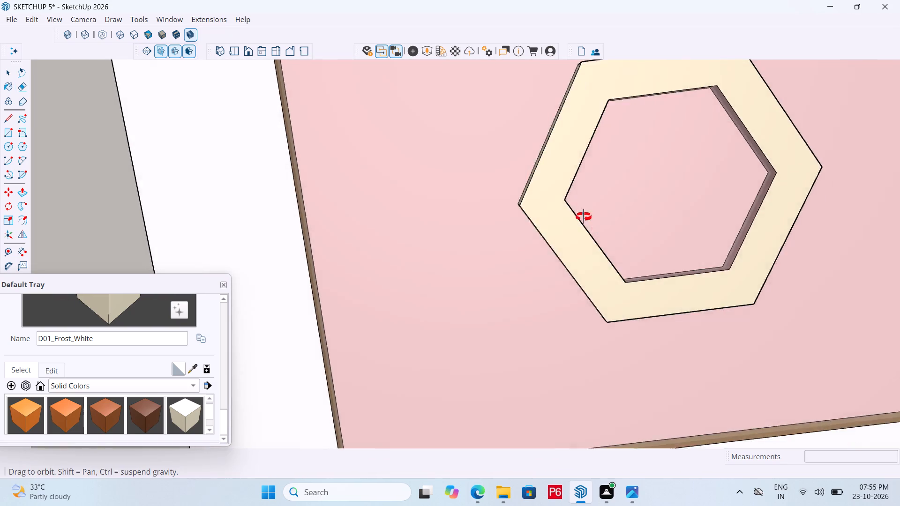
middle_drag(584, 217, 637, 246)
scroll(636, 276, up, 4)
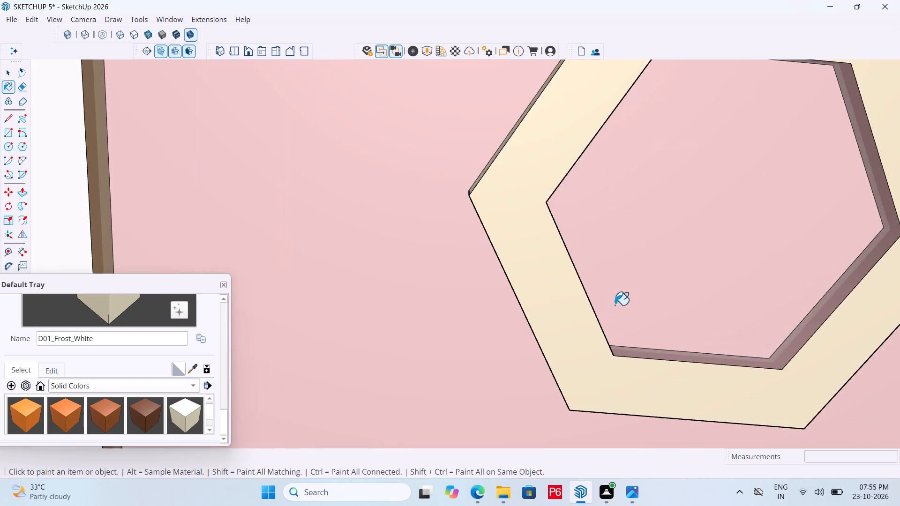
scroll(615, 305, up, 5)
middle_drag(591, 355, 833, 454)
click(540, 174)
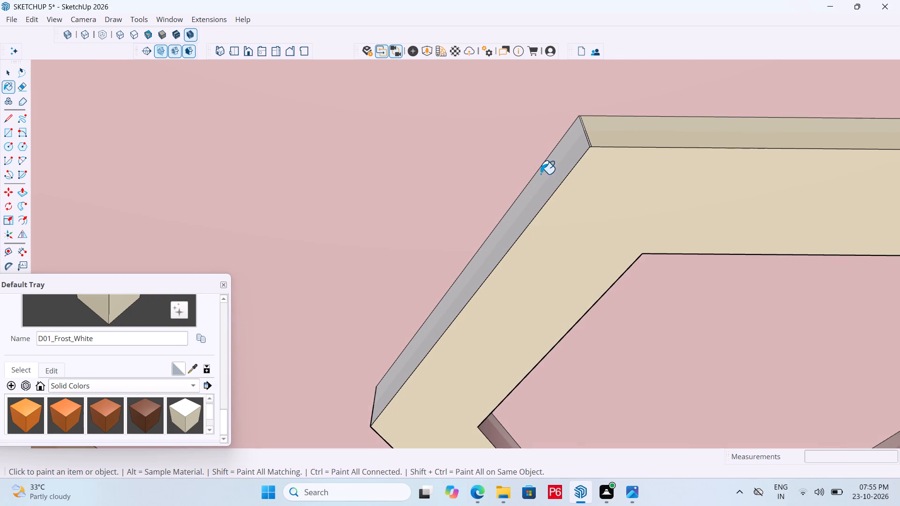
Paint the last unpainted outer side faces of the hexagonal ring with D01_Frost_White.
middle_drag(523, 225, 464, 227)
scroll(464, 227, down, 1)
scroll(342, 238, down, 6)
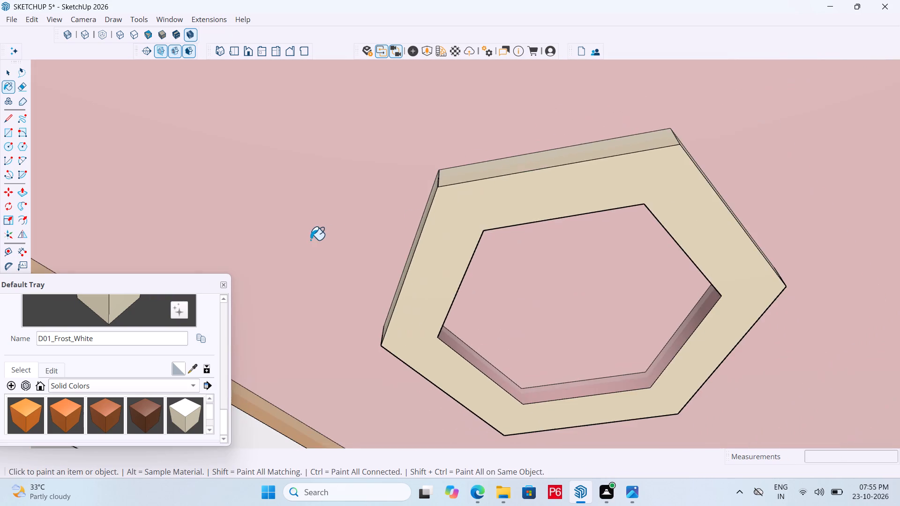
scroll(466, 230, down, 4)
middle_drag(501, 386, 472, 291)
scroll(448, 376, up, 4)
middle_drag(448, 377, 458, 379)
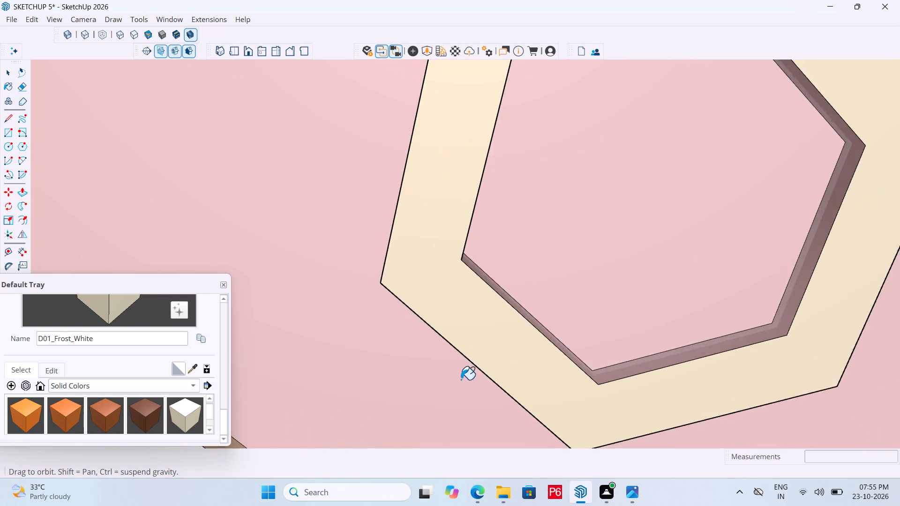
scroll(461, 379, up, 5)
middle_drag(471, 384, 480, 372)
middle_drag(495, 367, 808, 481)
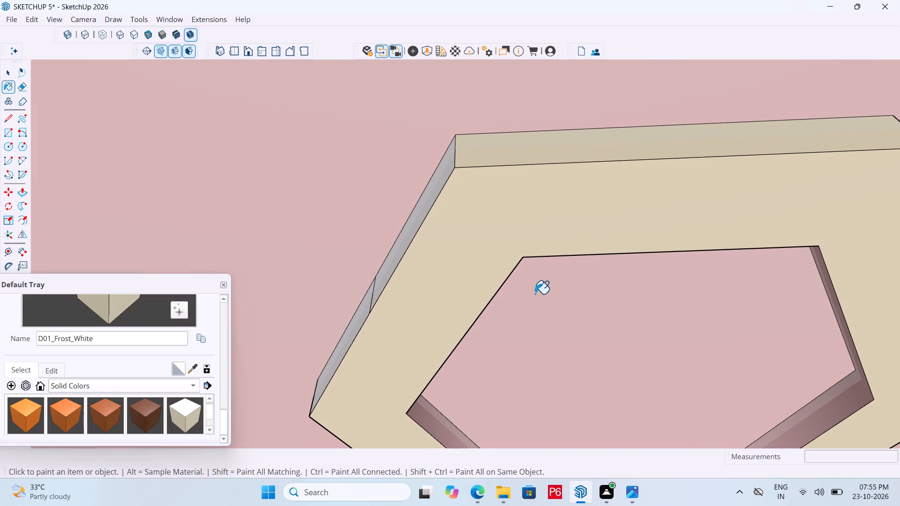
drag(417, 223, 412, 225)
click(365, 308)
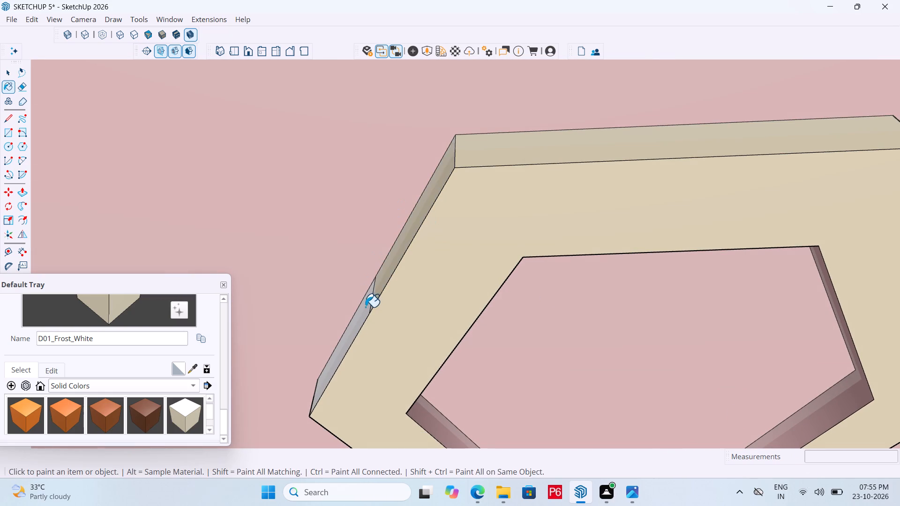
Bring the whole false ceiling back into view from below and save the model.
scroll(286, 278, down, 6)
middle_drag(513, 305, 0, 286)
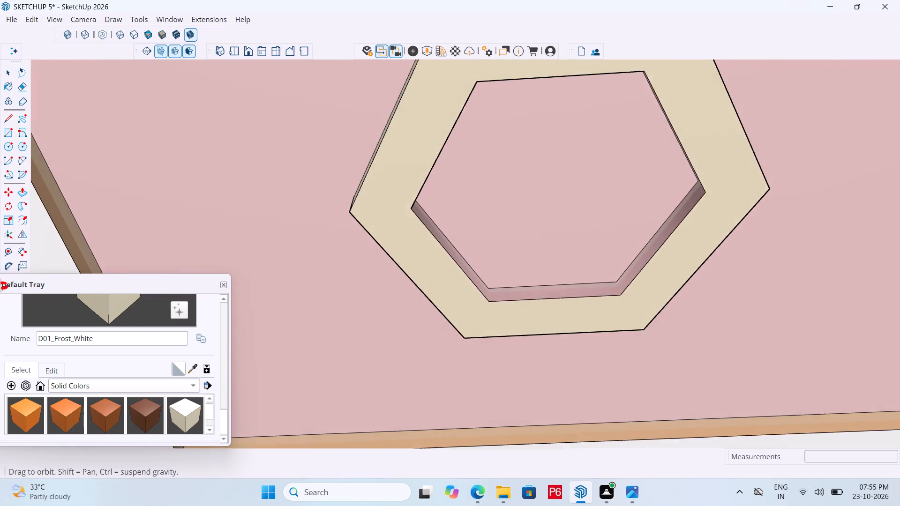
middle_drag(0, 286, 0, 286)
scroll(585, 238, down, 6)
middle_drag(399, 210, 245, 311)
middle_drag(606, 147, 508, 267)
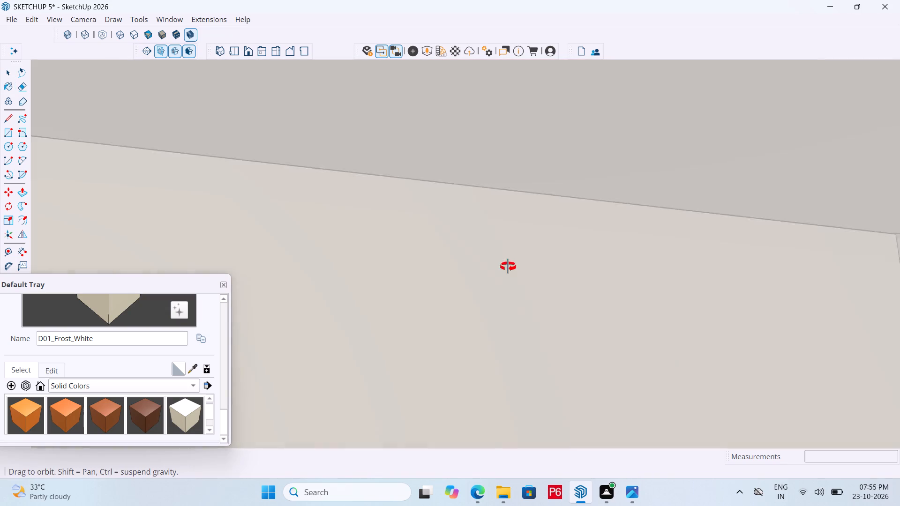
middle_drag(508, 267, 767, 189)
scroll(574, 144, down, 4)
key(ctrl+s)
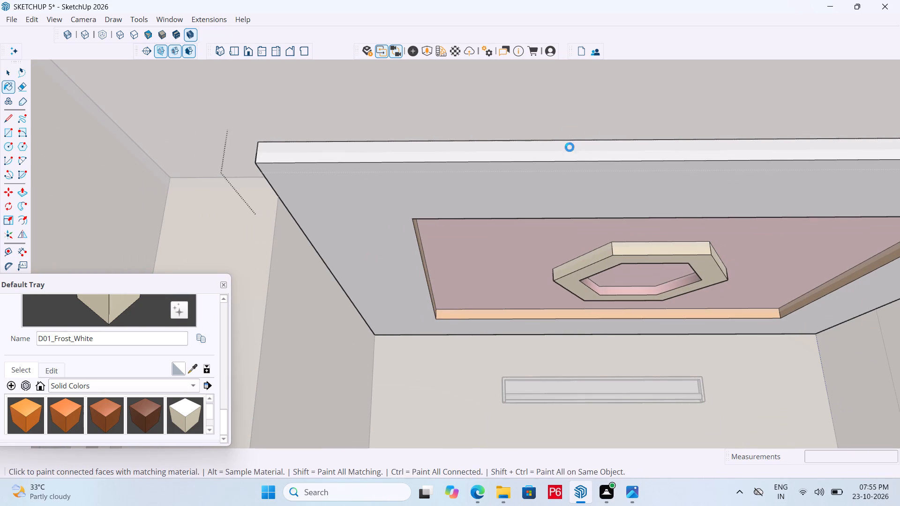
key(ctrl+s)
key(ctrl+s)
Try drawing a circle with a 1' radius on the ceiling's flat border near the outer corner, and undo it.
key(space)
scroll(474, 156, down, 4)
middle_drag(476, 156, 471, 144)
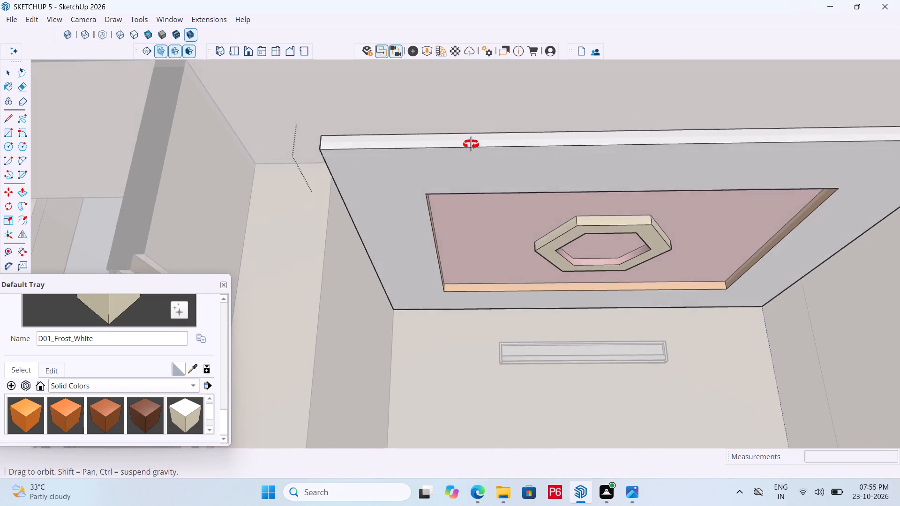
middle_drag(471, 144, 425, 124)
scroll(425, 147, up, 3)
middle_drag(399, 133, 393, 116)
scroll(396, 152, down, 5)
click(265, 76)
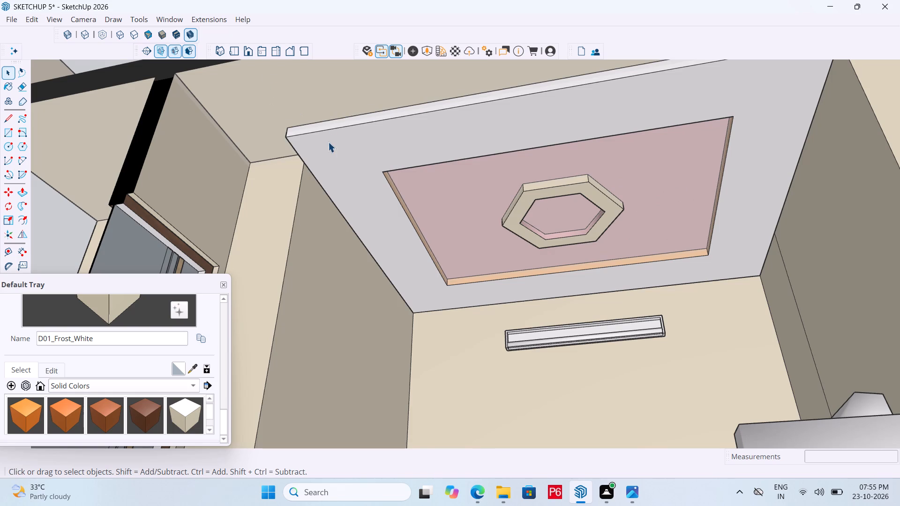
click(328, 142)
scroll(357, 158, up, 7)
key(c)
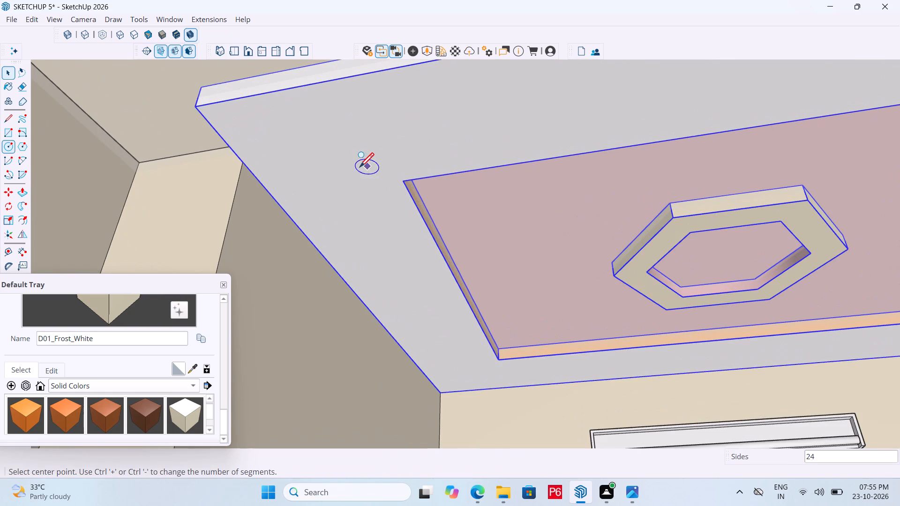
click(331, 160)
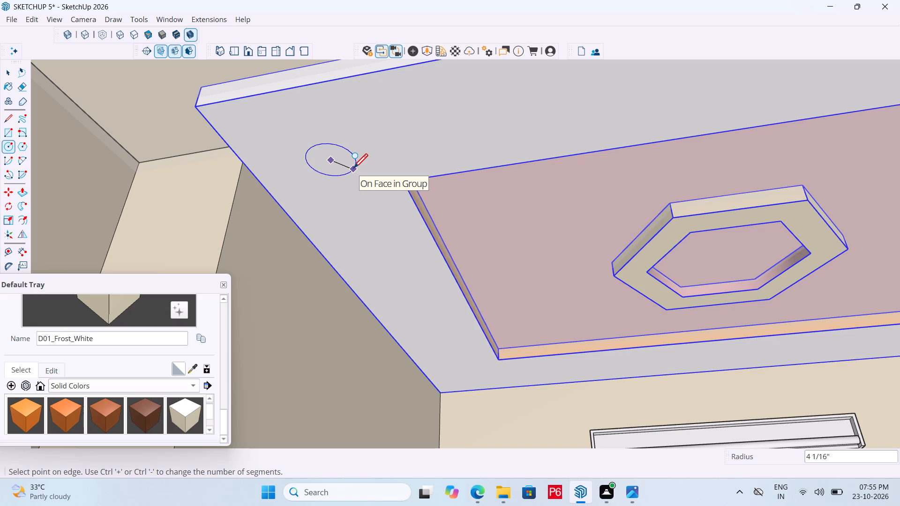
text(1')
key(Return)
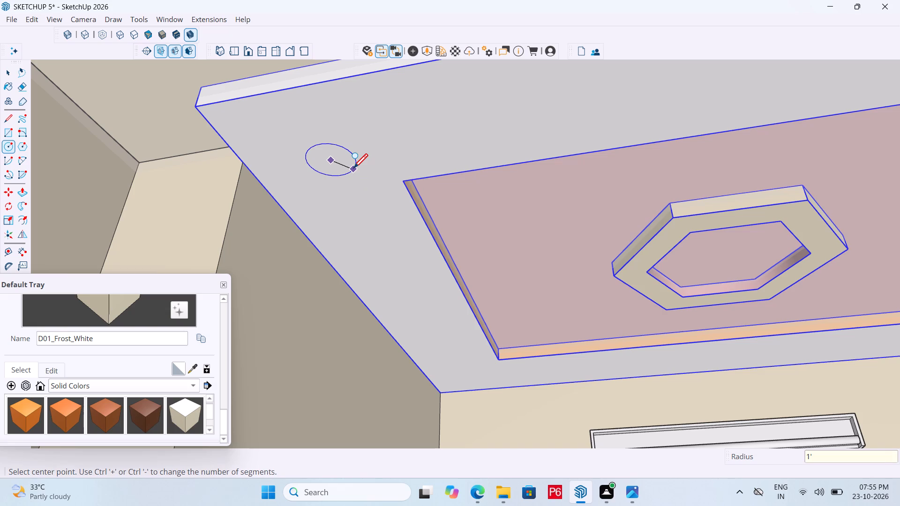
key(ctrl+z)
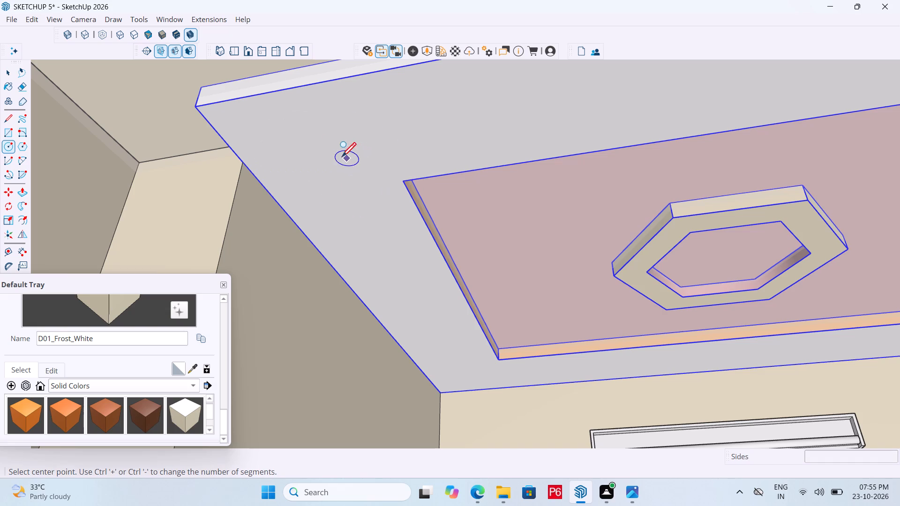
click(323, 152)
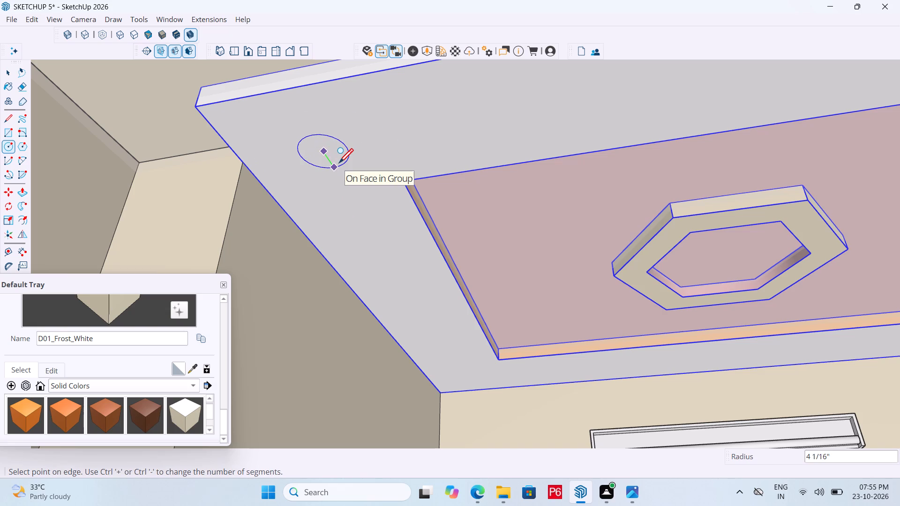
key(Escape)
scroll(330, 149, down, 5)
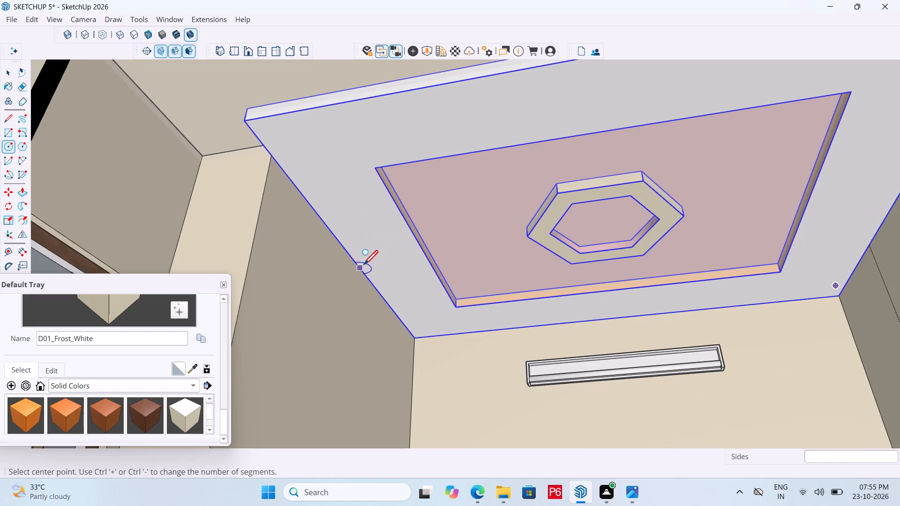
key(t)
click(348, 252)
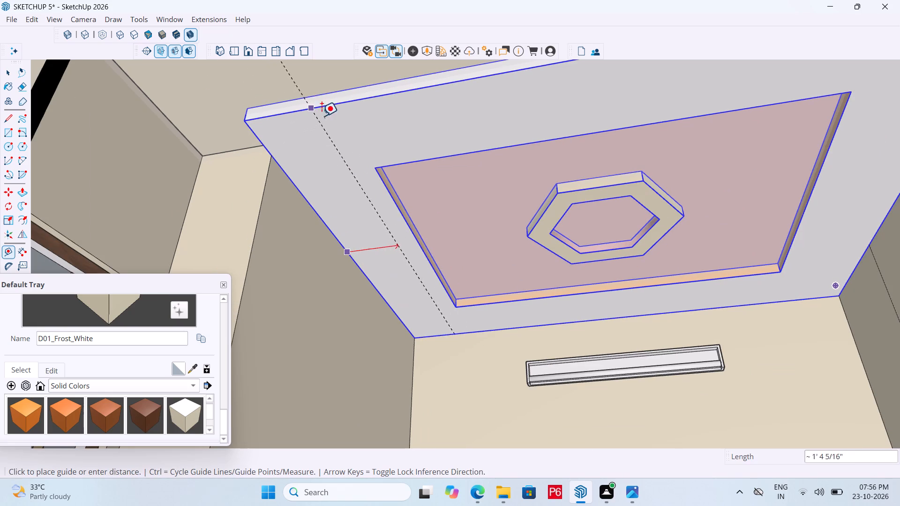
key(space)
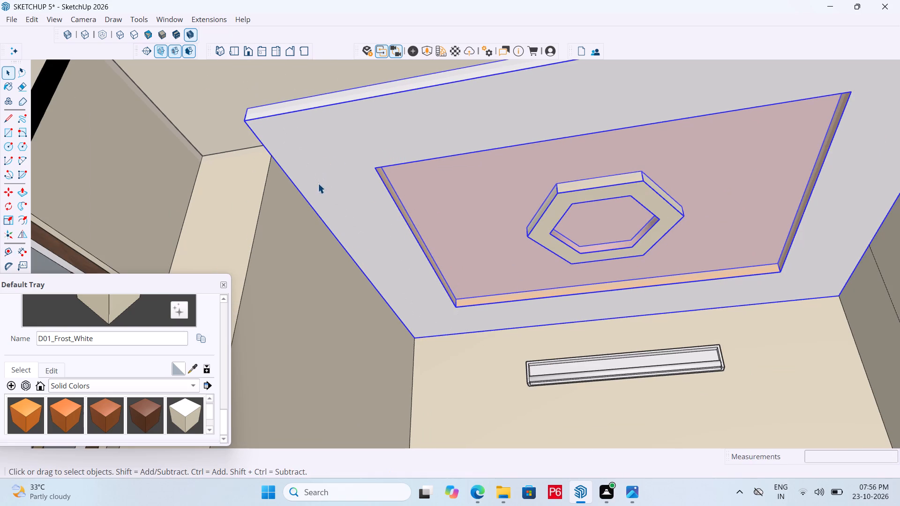
Draw a 2' helper line from the recess corner across one side border and place a parallel guide through its midpoint, 1' from the outer edge.
key(l)
click(373, 170)
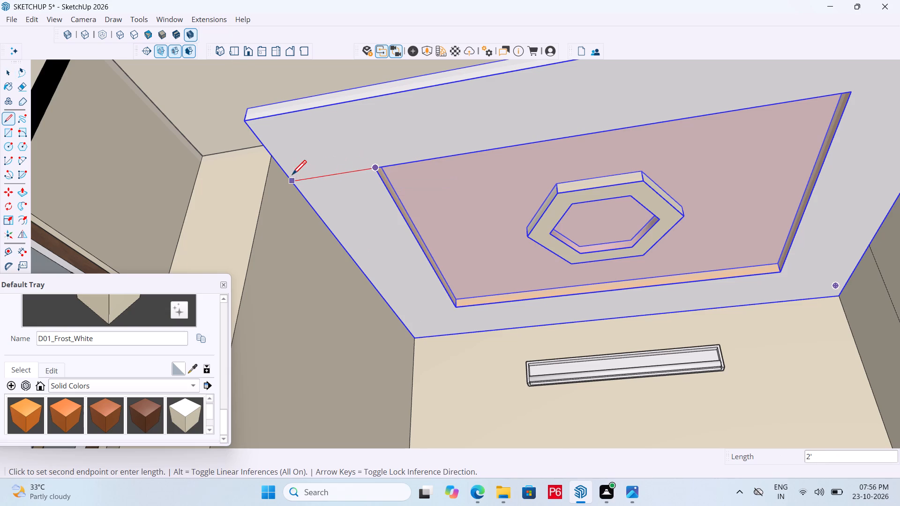
click(289, 180)
key(space)
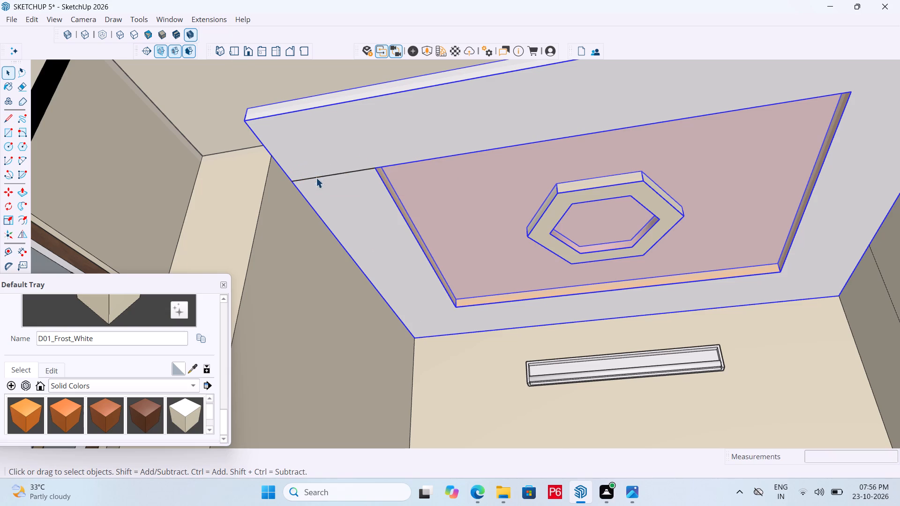
key(t)
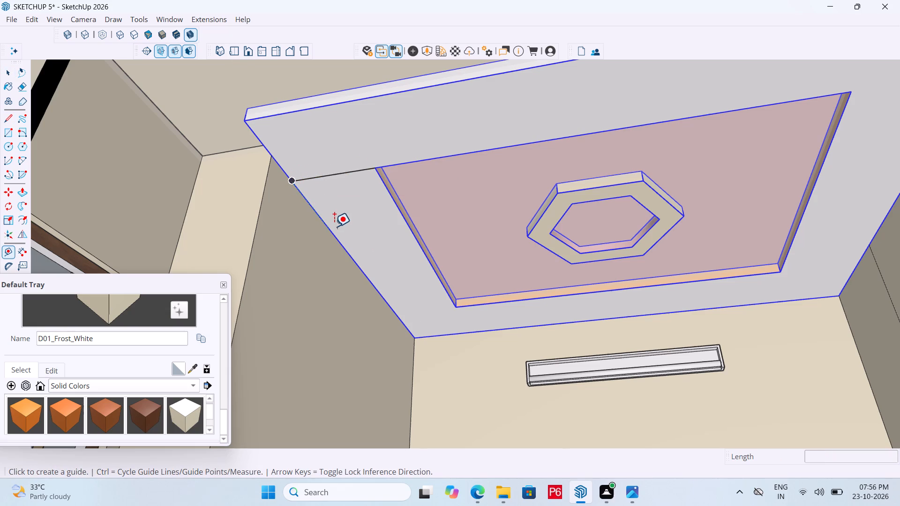
drag(331, 231, 337, 224)
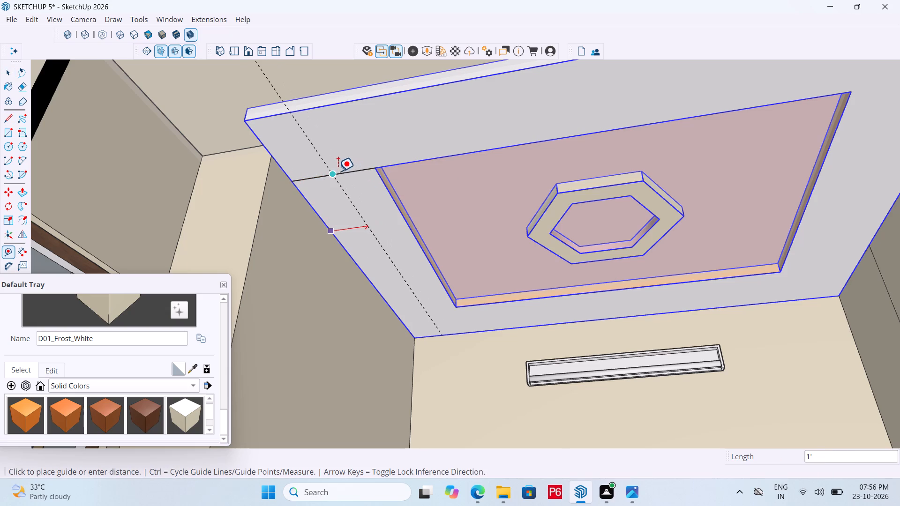
click(332, 171)
key(space)
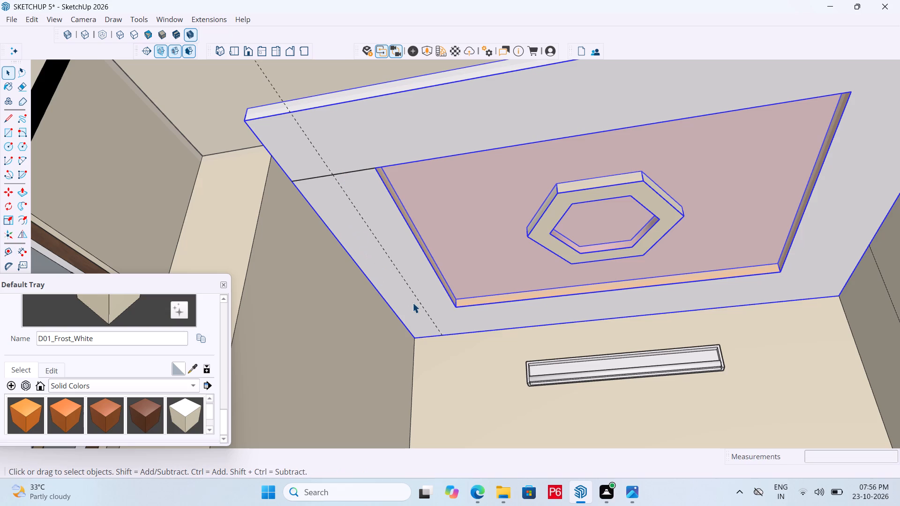
Erase the helper line crossing that side border, keeping the dashed guide.
key(e)
drag(367, 175, 360, 162)
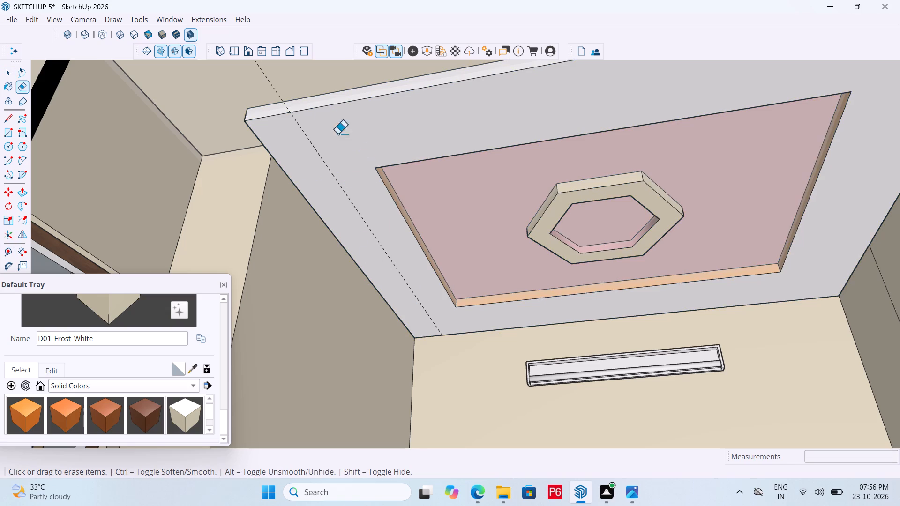
Draw a 2' helper line from the recess corner across the border above the wall fixture and place a lengthwise guide 1' from its outer edge.
scroll(317, 118, down, 4)
scroll(474, 320, up, 6)
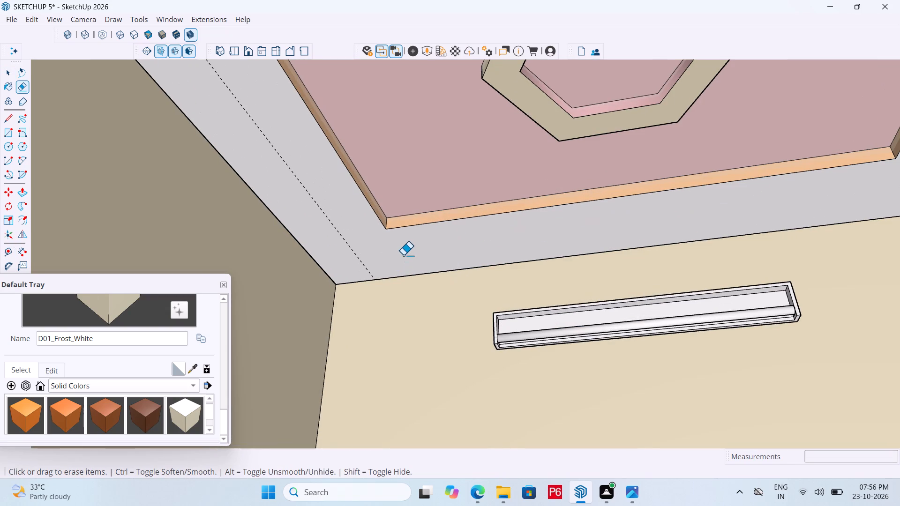
key(l)
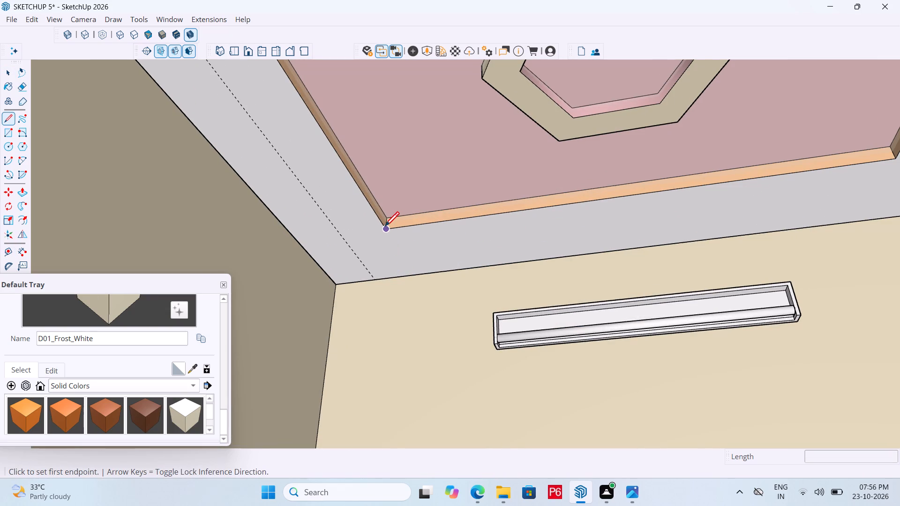
click(385, 228)
click(421, 276)
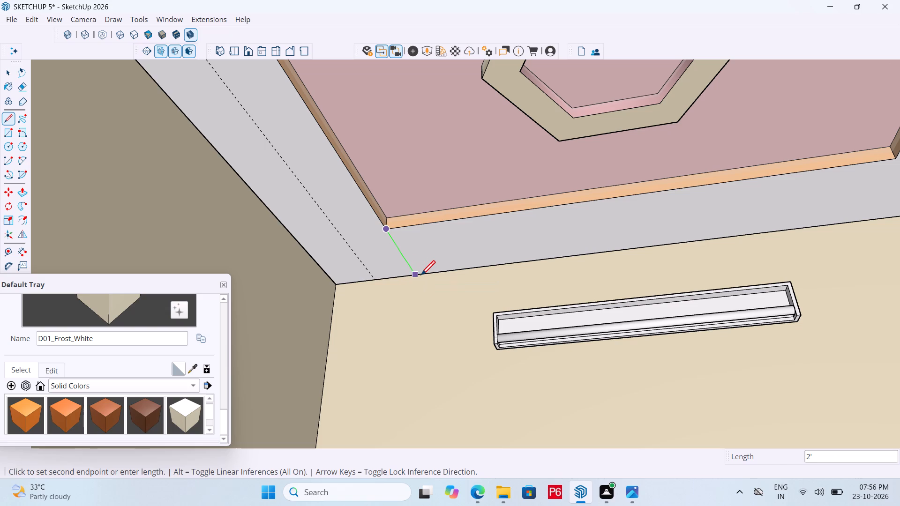
key(space)
key(t)
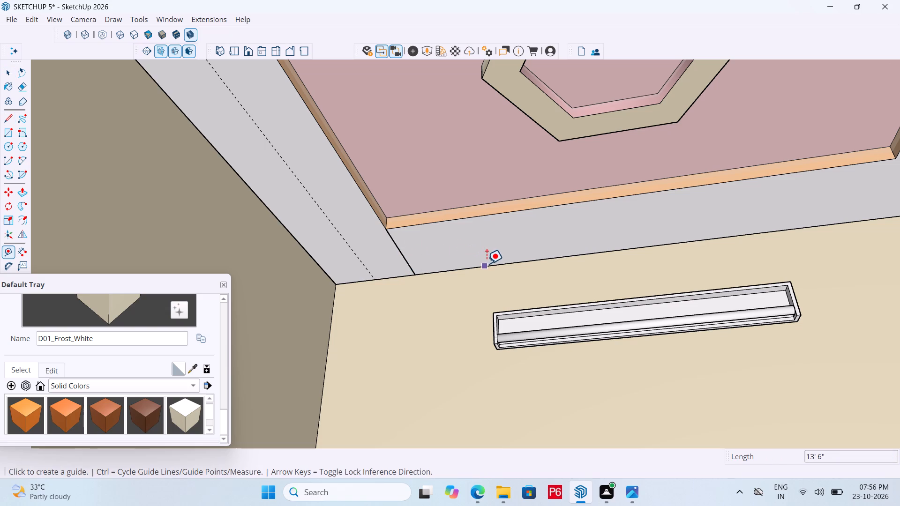
click(492, 264)
click(400, 251)
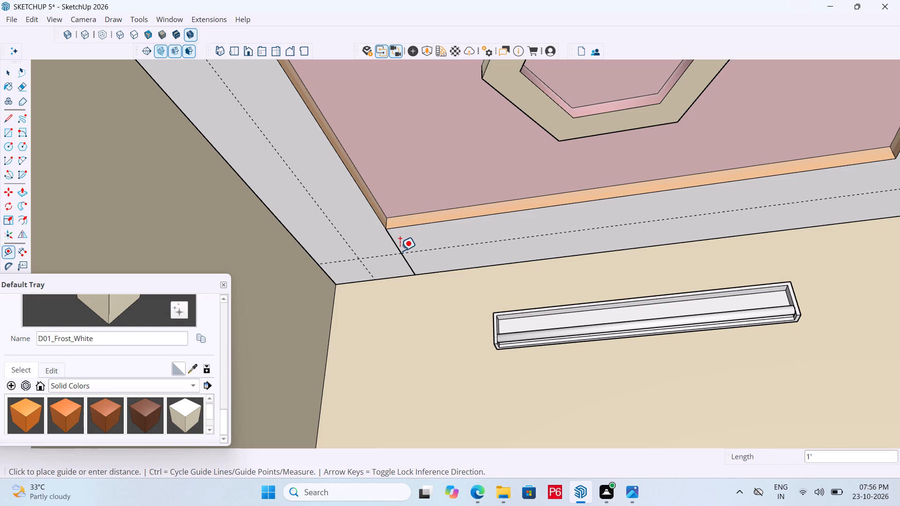
Erase the helper line crossing the border above the wall fixture.
scroll(447, 260, down, 5)
scroll(361, 300, down, 4)
scroll(365, 294, up, 5)
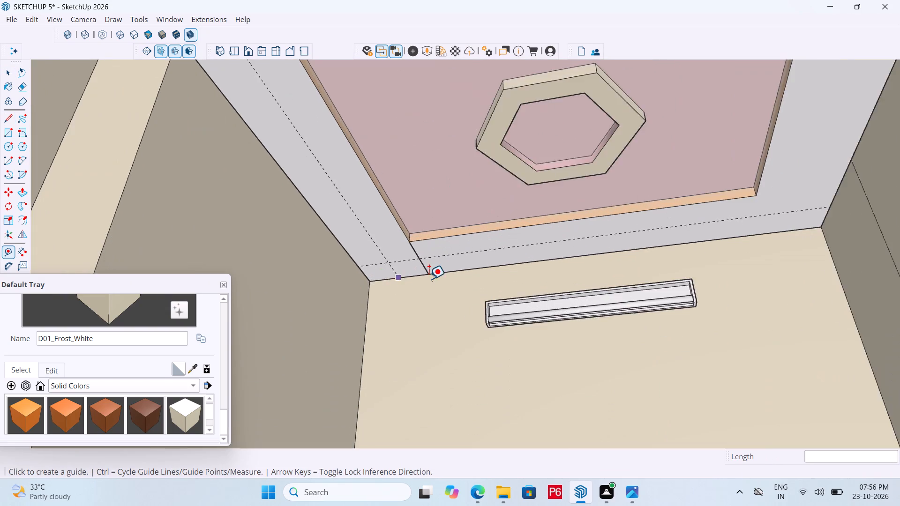
scroll(429, 279, up, 4)
key(e)
click(423, 262)
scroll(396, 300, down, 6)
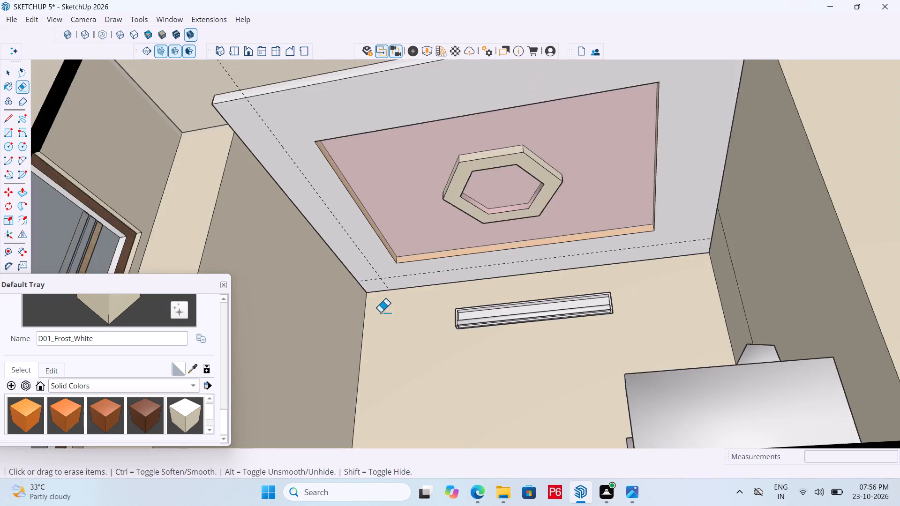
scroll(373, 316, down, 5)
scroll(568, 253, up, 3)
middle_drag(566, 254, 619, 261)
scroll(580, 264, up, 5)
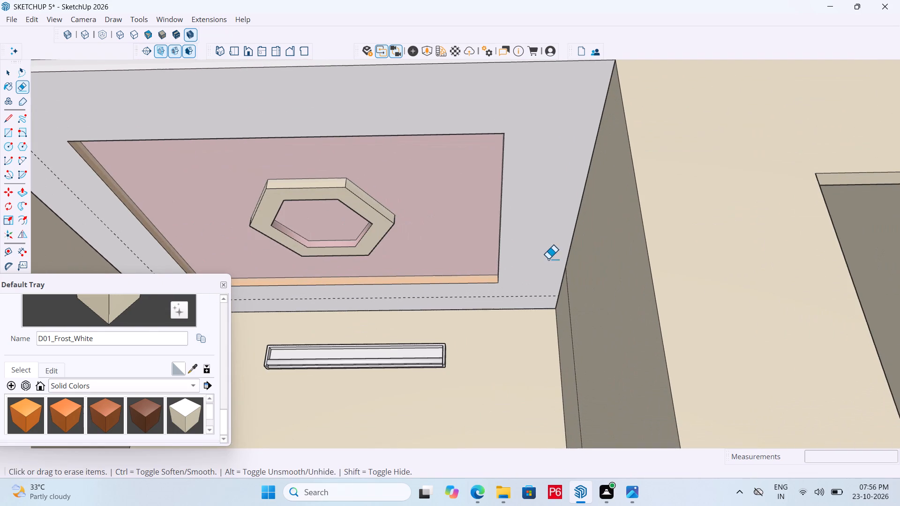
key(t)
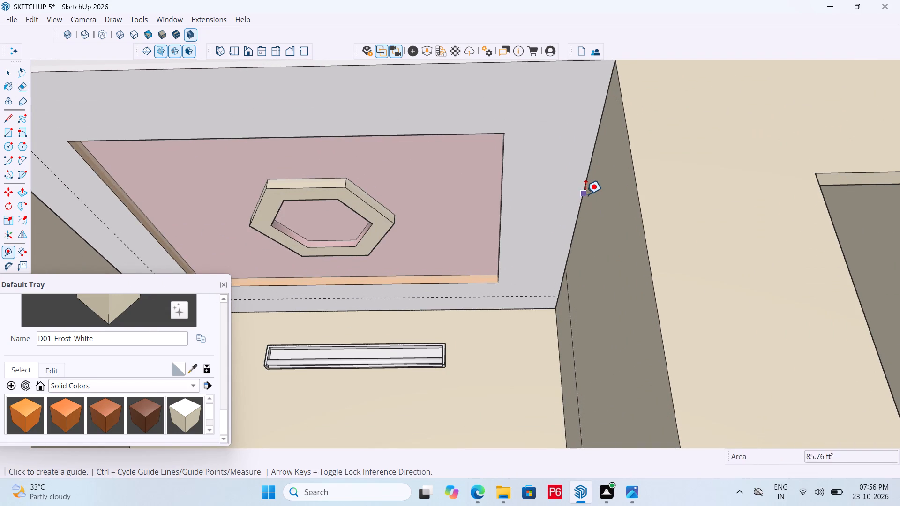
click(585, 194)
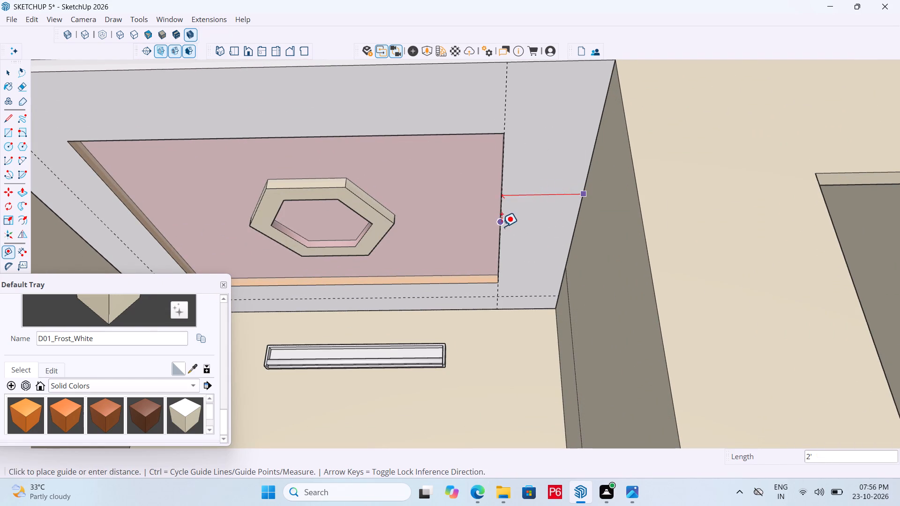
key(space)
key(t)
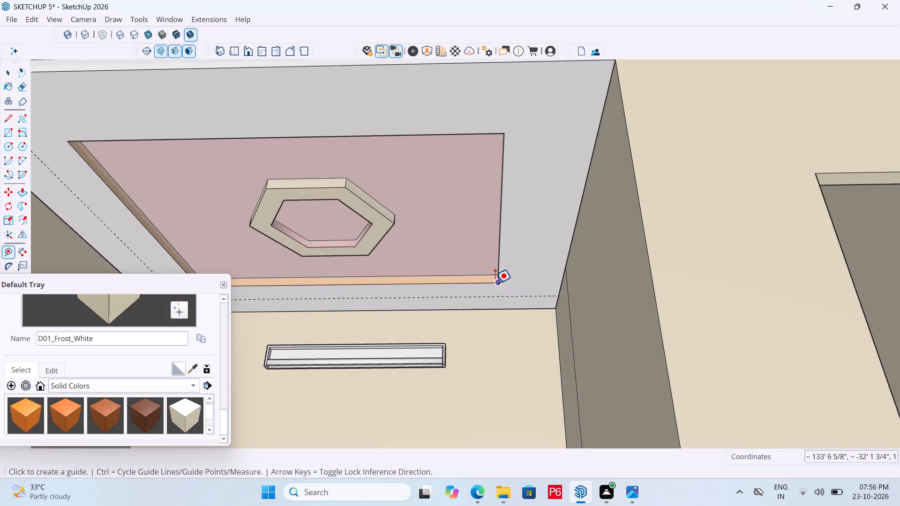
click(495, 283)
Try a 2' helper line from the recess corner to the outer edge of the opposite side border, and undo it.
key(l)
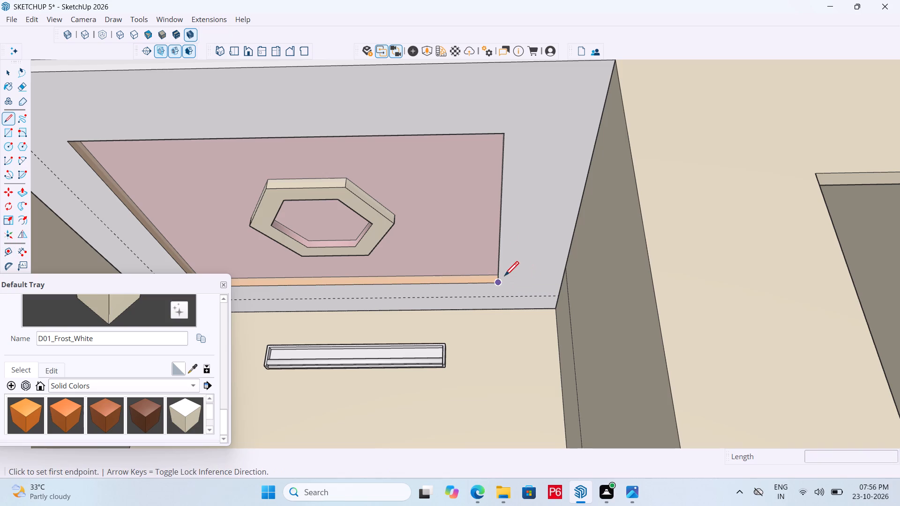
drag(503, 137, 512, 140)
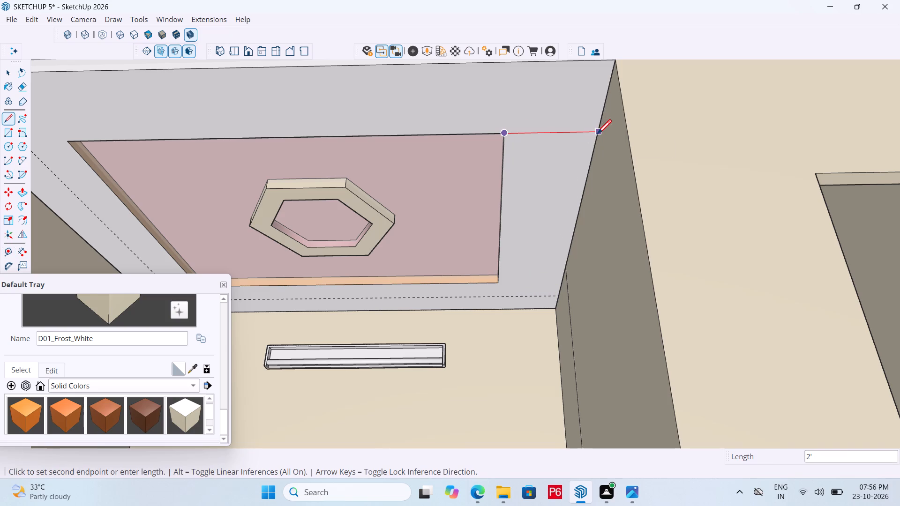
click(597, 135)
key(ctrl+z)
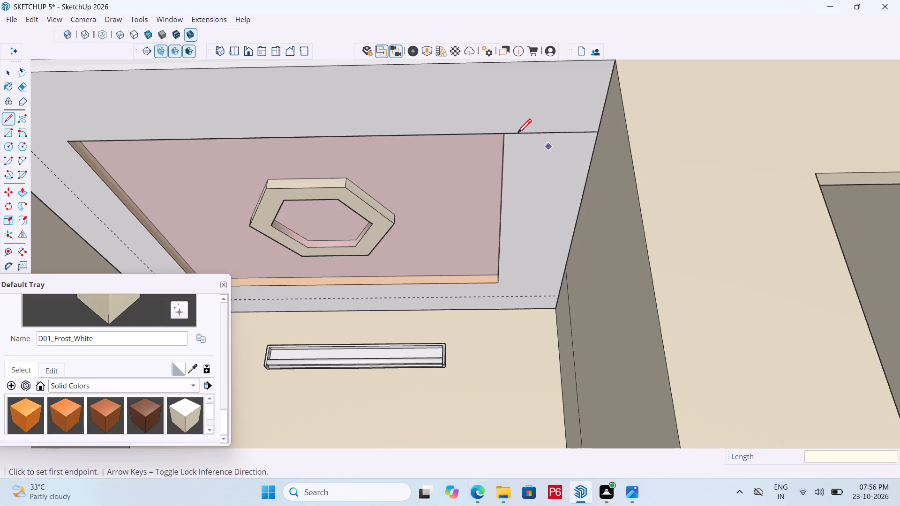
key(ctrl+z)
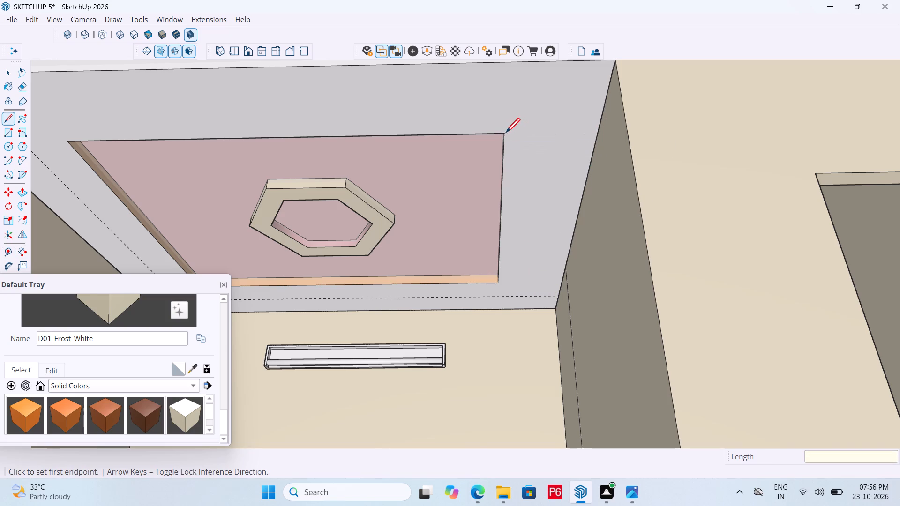
Draw a helper line from the recess corner across the opposite side border and place a lengthwise guide through its midpoint.
drag(504, 135, 511, 135)
click(596, 134)
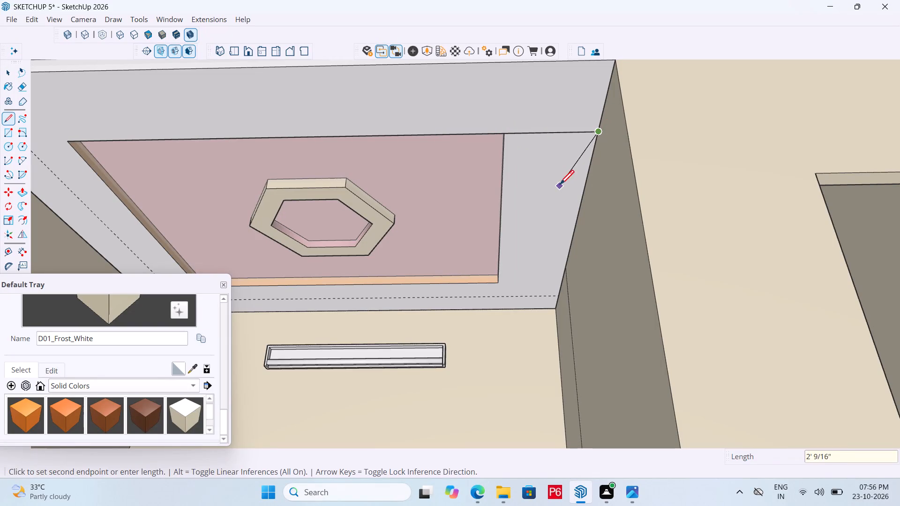
key(space)
key(t)
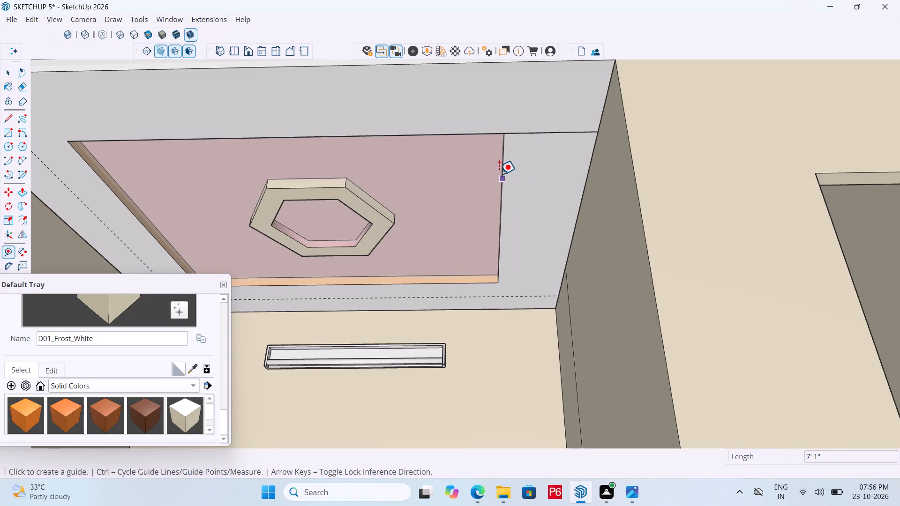
click(503, 177)
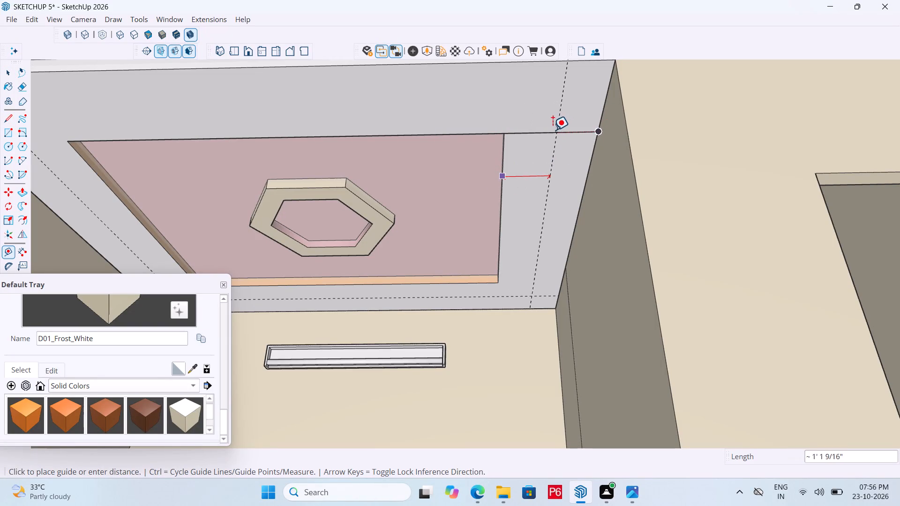
click(550, 133)
Erase the helper line crossing the opposite side border.
key(space)
key(e)
drag(527, 136, 532, 129)
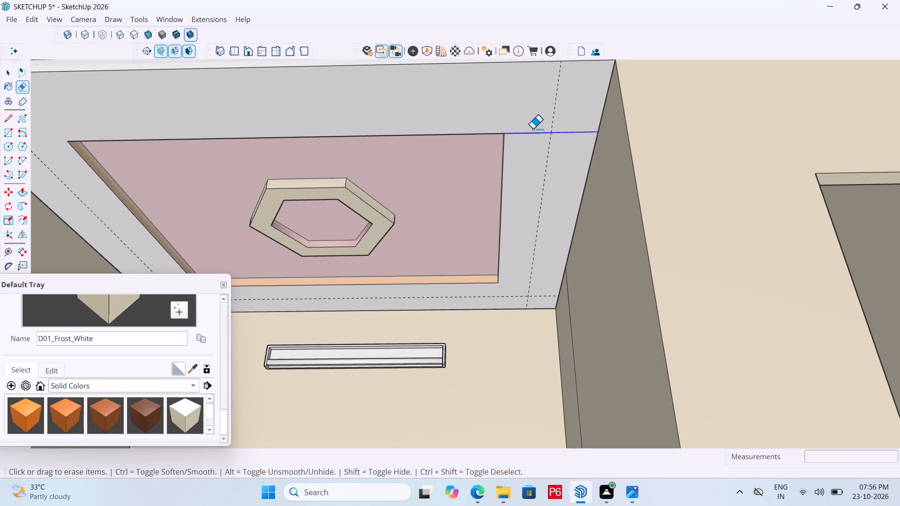
Erase the remaining helper line running from the recess corner across the side border.
click(532, 130)
drag(532, 129, 532, 131)
scroll(563, 181, down, 5)
scroll(554, 144, up, 4)
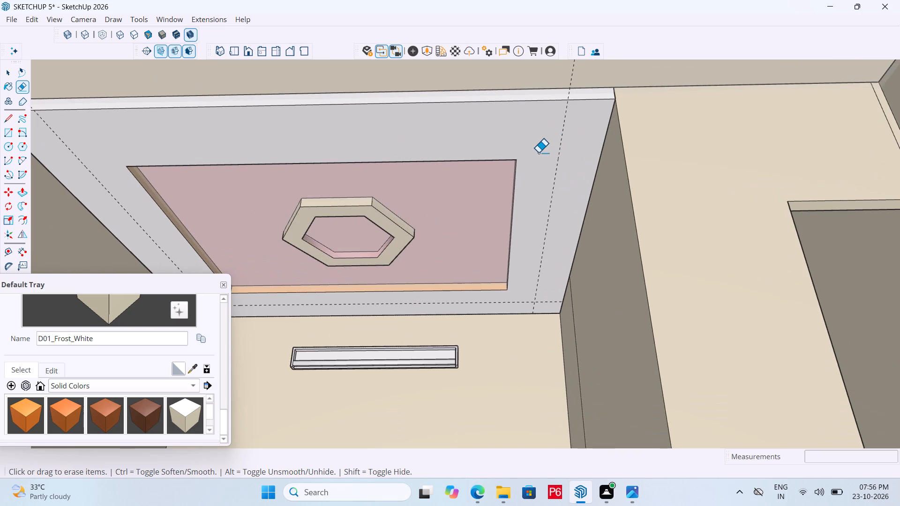
Draw a 2' helper line from the recess corner across the border opposite the wall fixture and place a lengthwise guide through its midpoint.
key(l)
drag(515, 161, 516, 157)
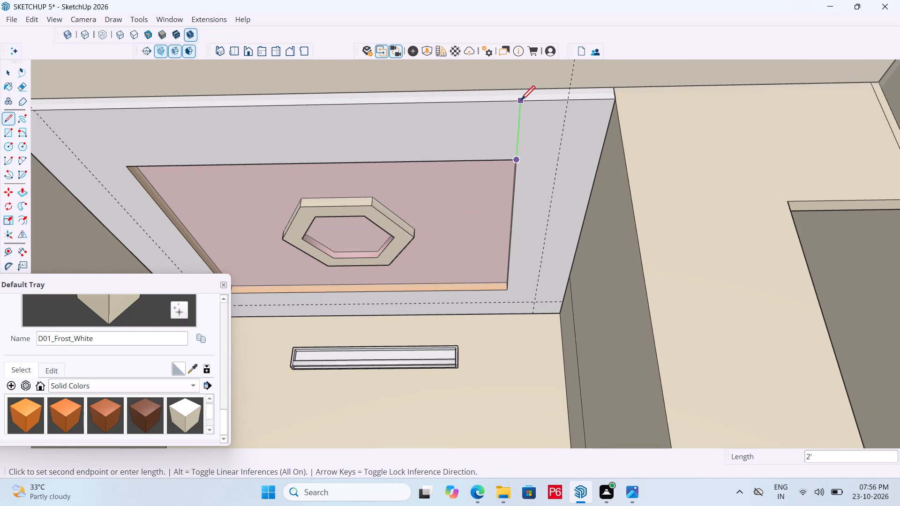
click(521, 102)
key(space)
key(t)
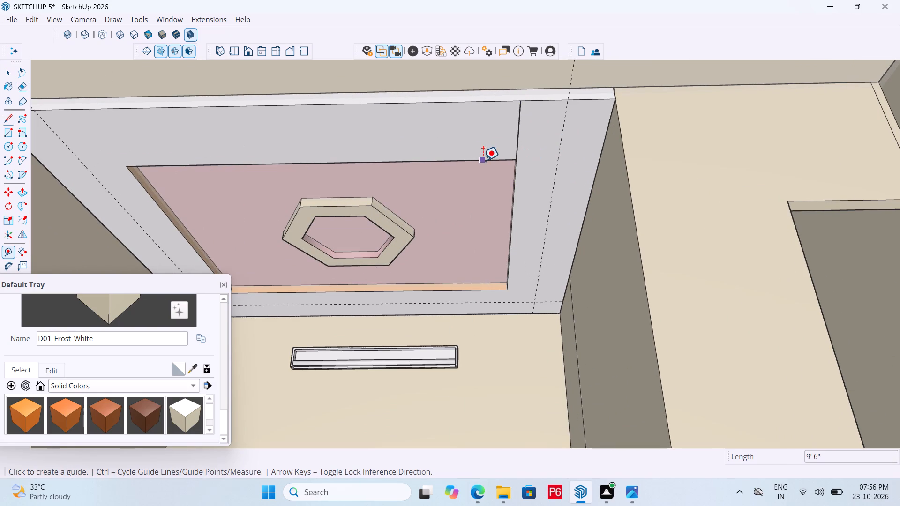
click(485, 159)
click(517, 127)
scroll(534, 125, down, 1)
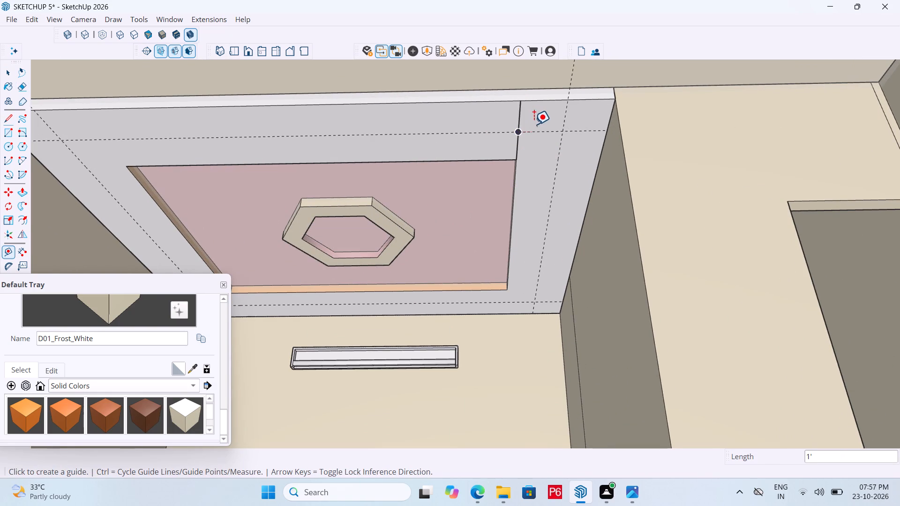
Erase the helper line crossing the border opposite the wall fixture.
key(space)
key(e)
drag(513, 125, 519, 122)
click(520, 121)
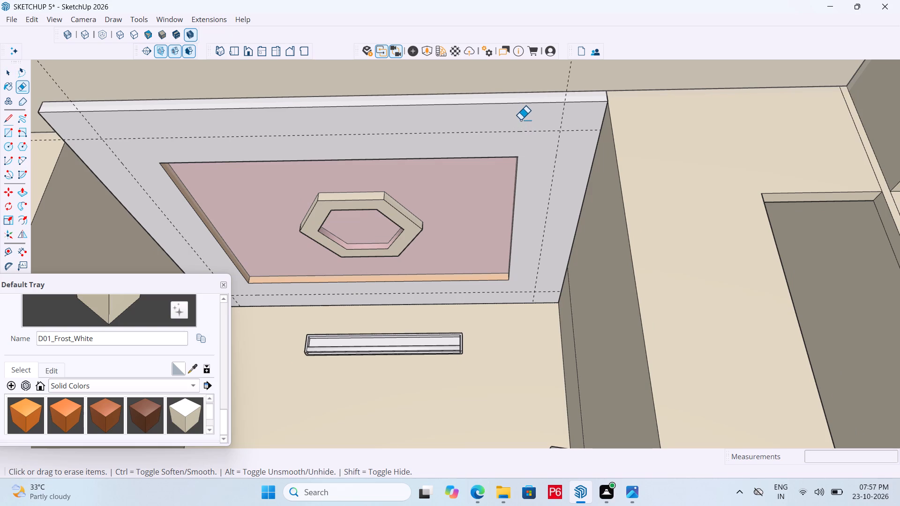
Save the model.
key(ctrl+s)
key(ctrl+s)
key(ctrl+s)
key(ctrl+s)
key(ctrl+s)
key(ctrl+s)
key(ctrl+s)
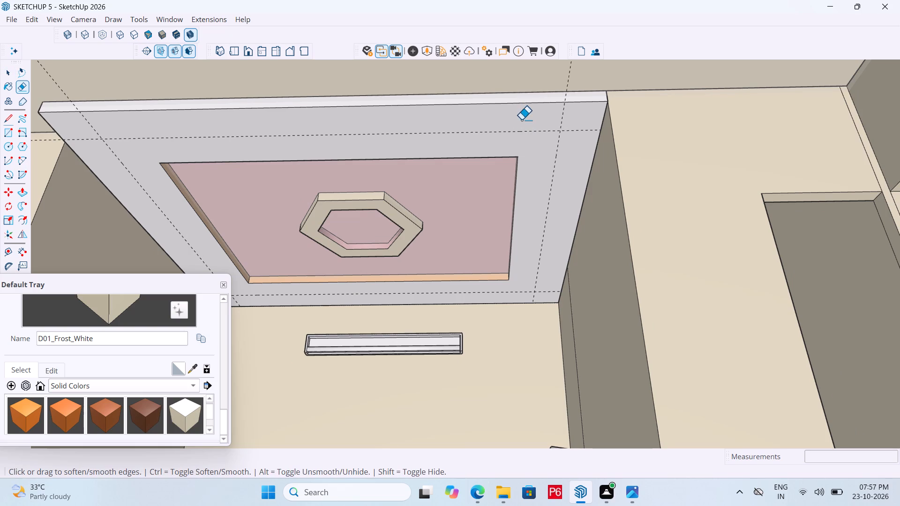
Measure the distance between the two guide intersections along the side border using the Dimension tool, without placing a dimension.
scroll(579, 154, down, 4)
middle_drag(410, 158, 420, 138)
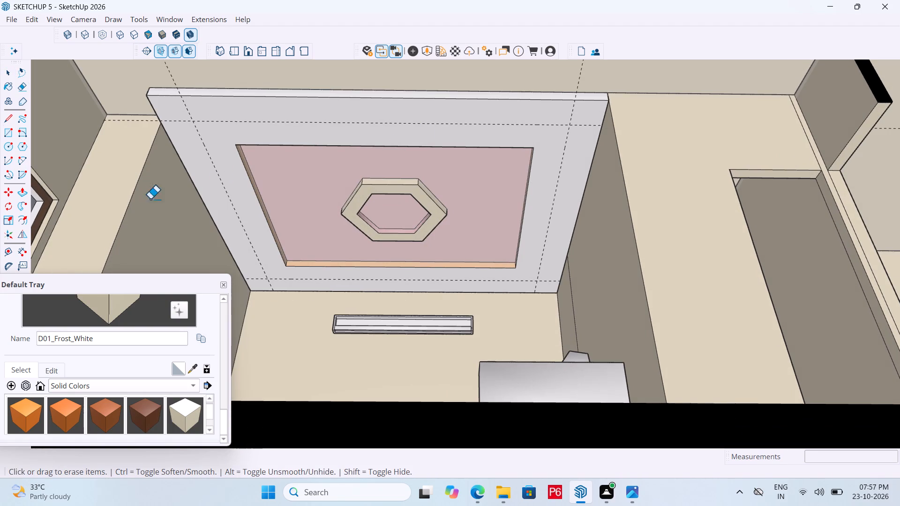
key(t)
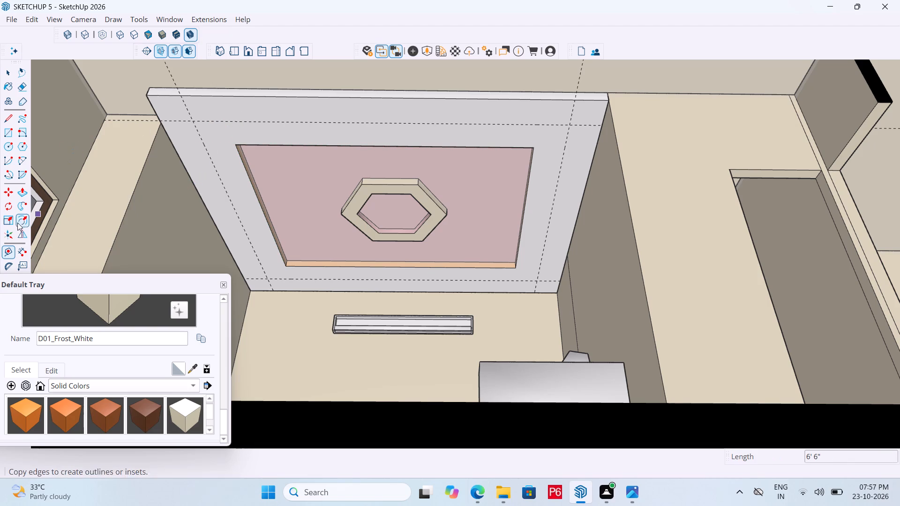
click(21, 250)
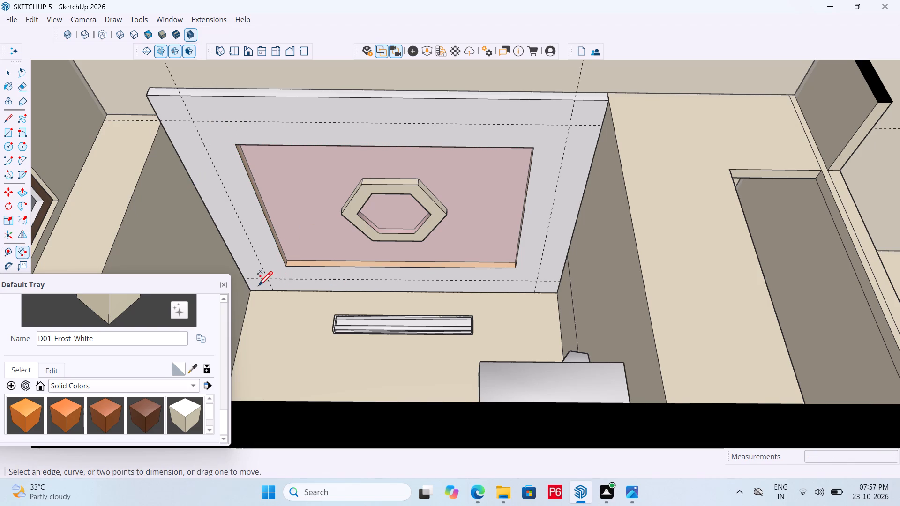
drag(268, 278, 266, 271)
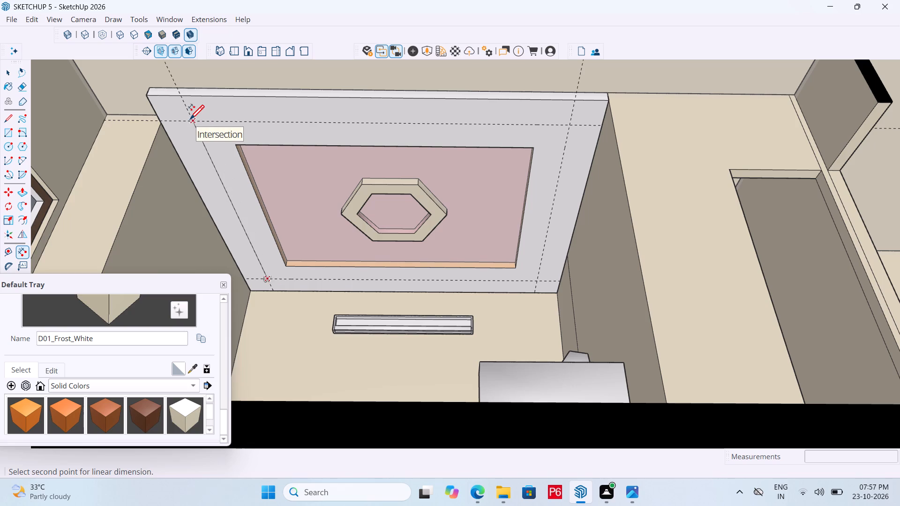
click(190, 122)
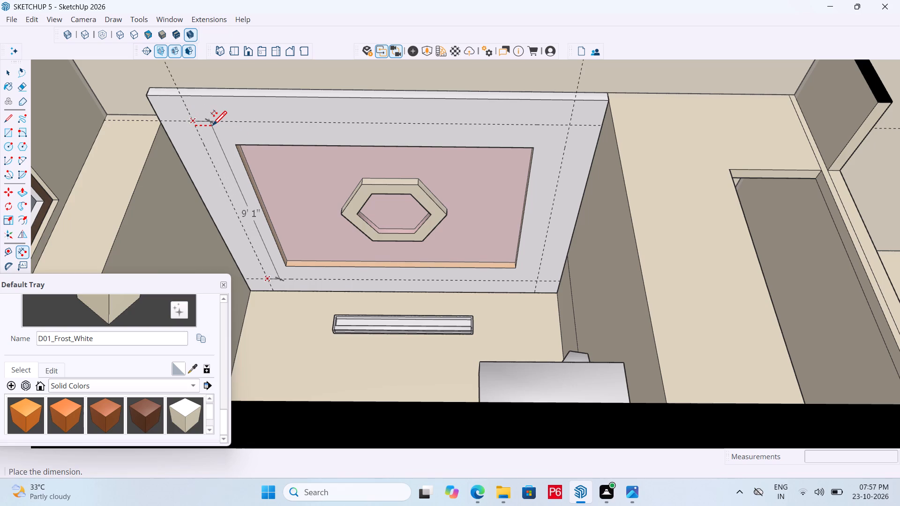
key(Escape)
Save the model again.
key(ctrl+s)
key(ctrl+s)
key(ctrl+s)
key(ctrl+s)
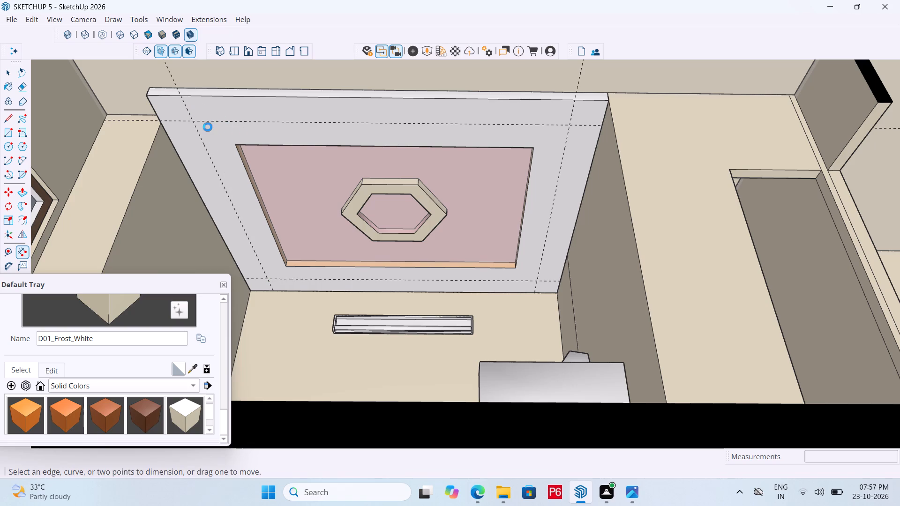
Place two parallel guides at successive 3' offsets from the guide on the border opposite the wall fixture, moving toward the fixture.
key(t)
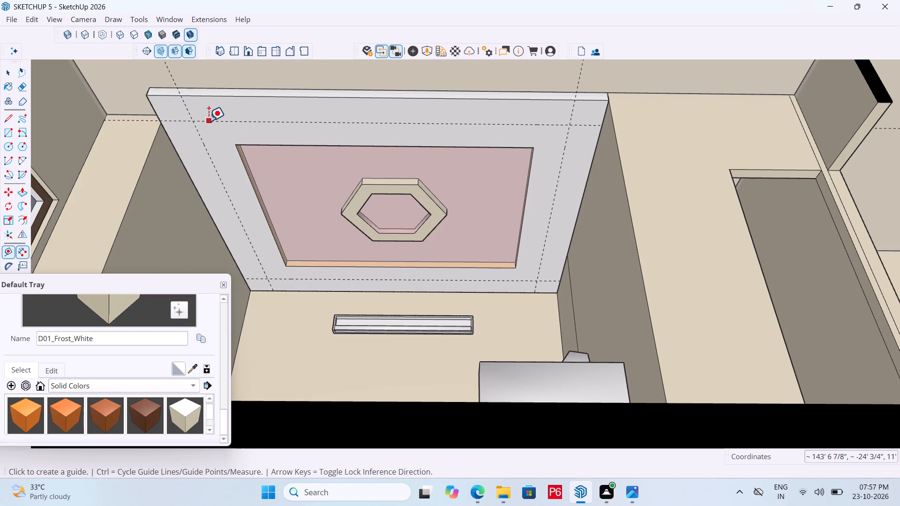
click(210, 123)
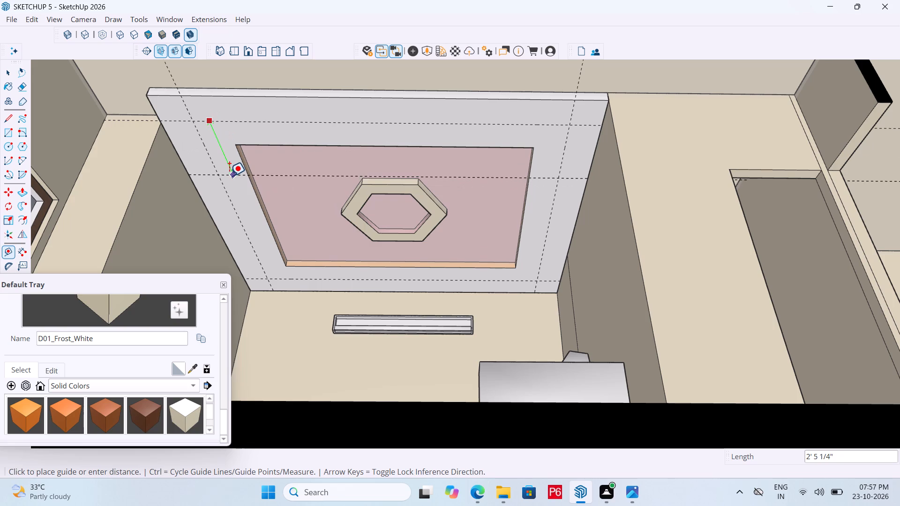
text(3')
key(Return)
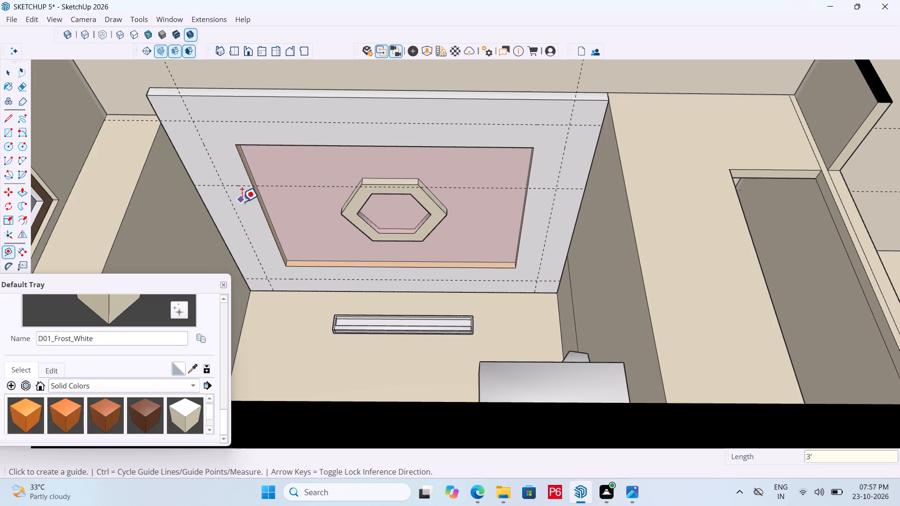
click(237, 186)
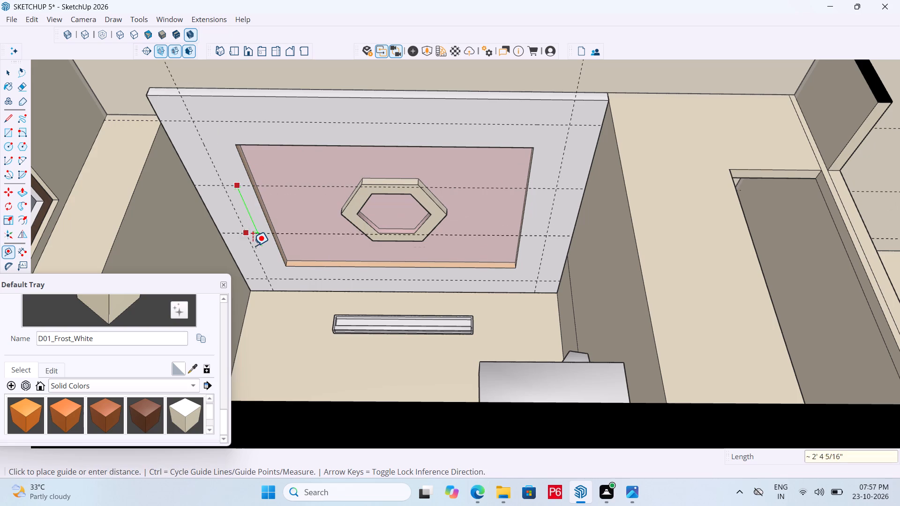
text(3')
key(Return)
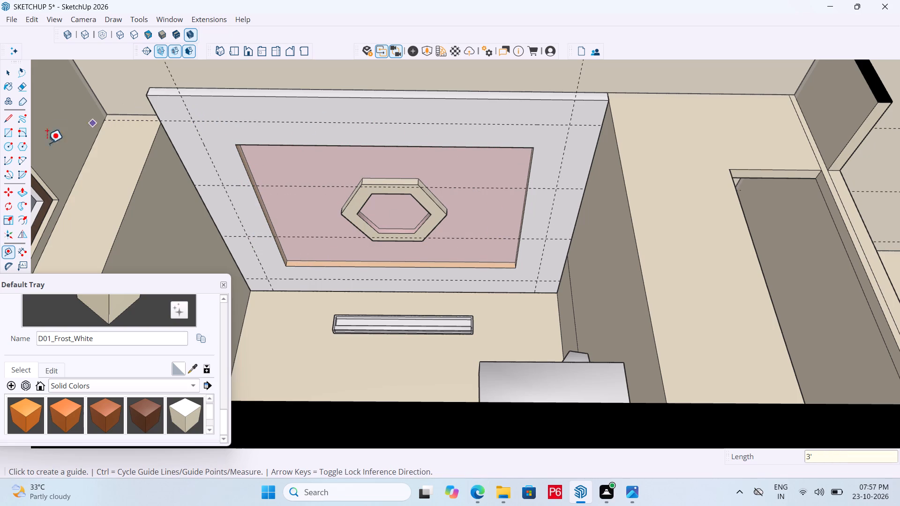
Measure the distance between the two side-border guides along the border opposite the wall fixture, without placing a dimension.
click(22, 248)
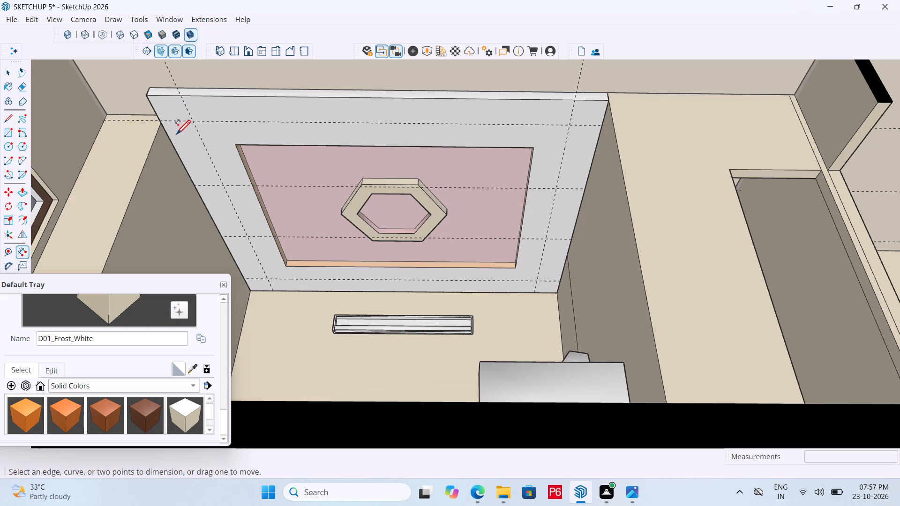
click(194, 123)
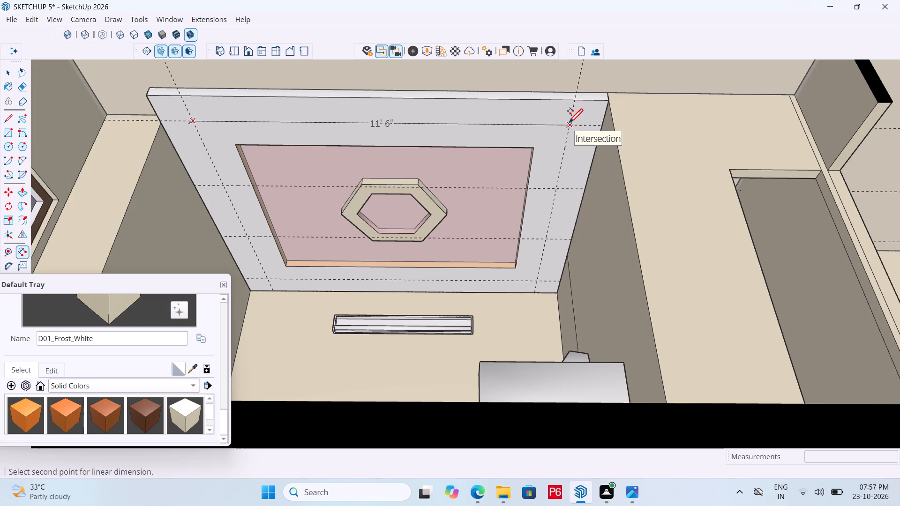
key(space)
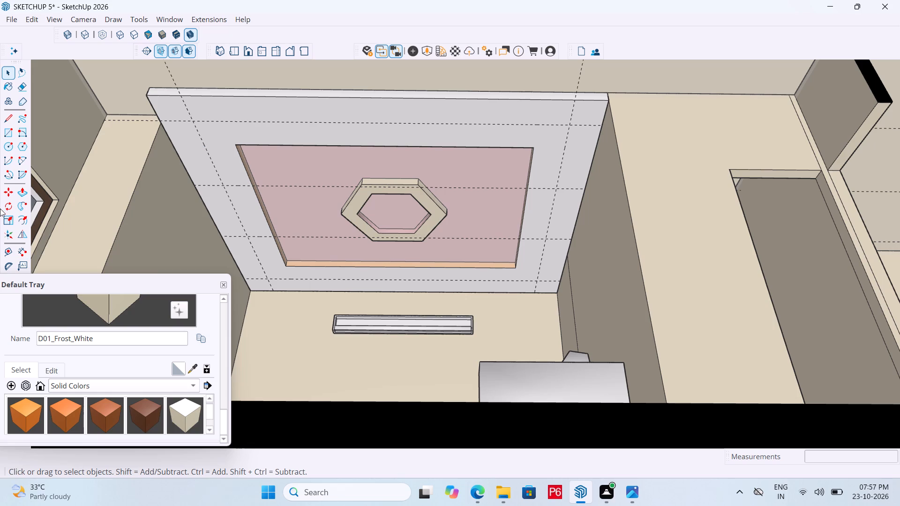
Place two guides across the recess at successive 3'6" offsets from one side-border guide toward the opposite side.
key(t)
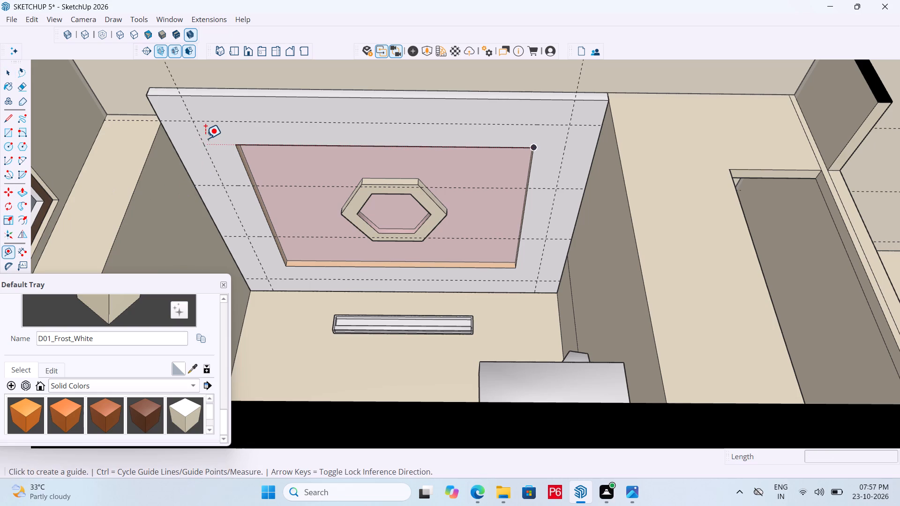
click(200, 134)
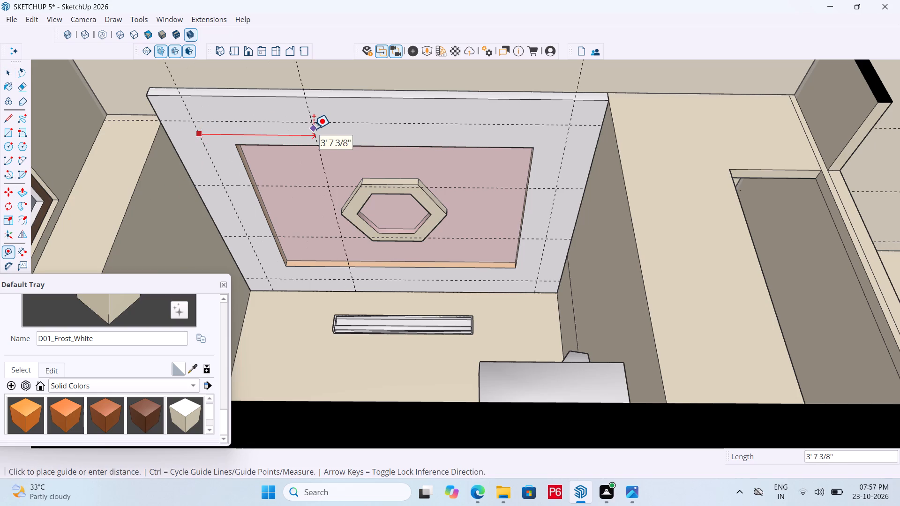
key(3)
key(apostrophe)
text(6")
key(Return)
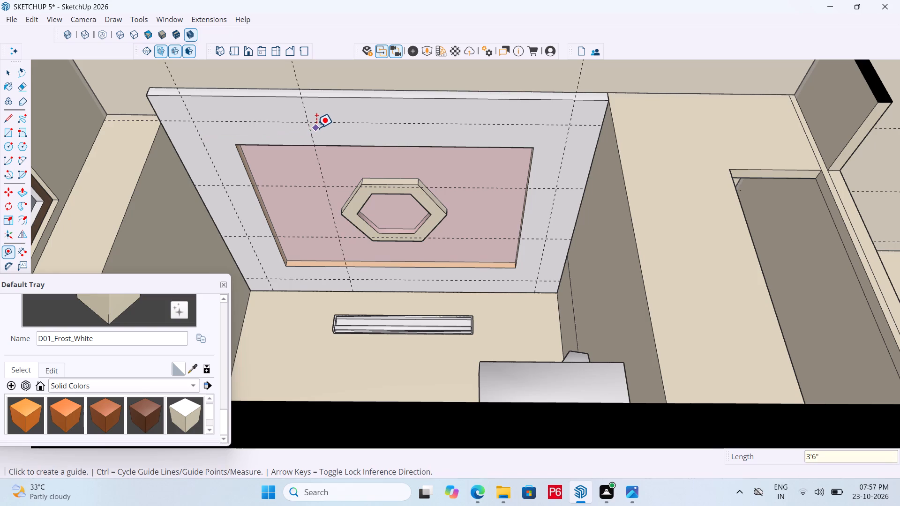
click(309, 137)
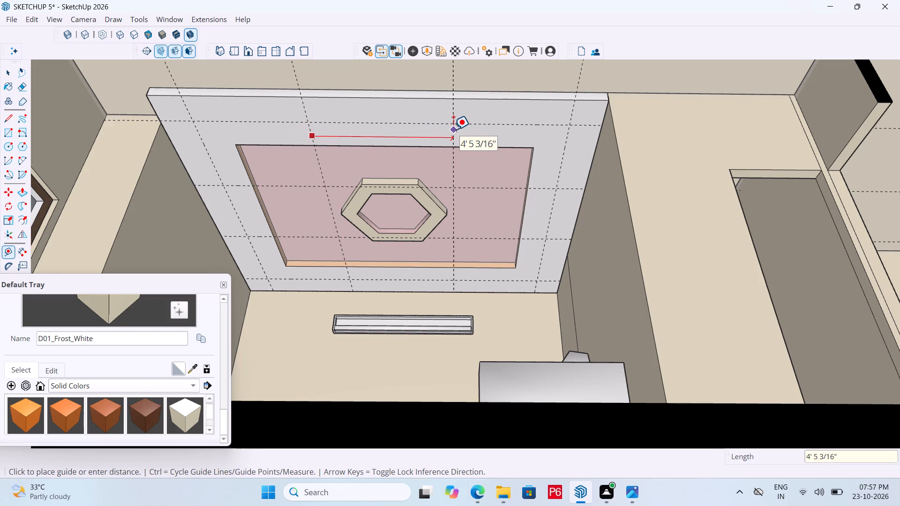
key(3)
text('6)
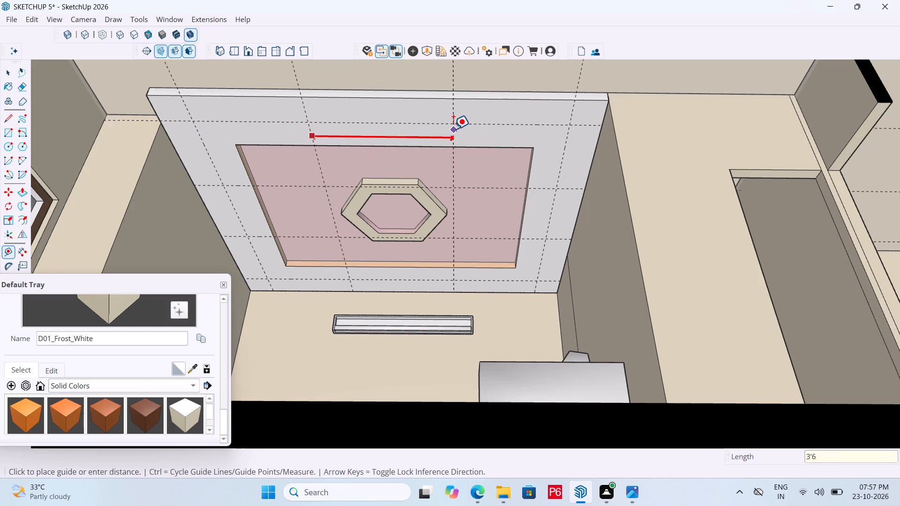
key(shift+quotedbl)
key(Return)
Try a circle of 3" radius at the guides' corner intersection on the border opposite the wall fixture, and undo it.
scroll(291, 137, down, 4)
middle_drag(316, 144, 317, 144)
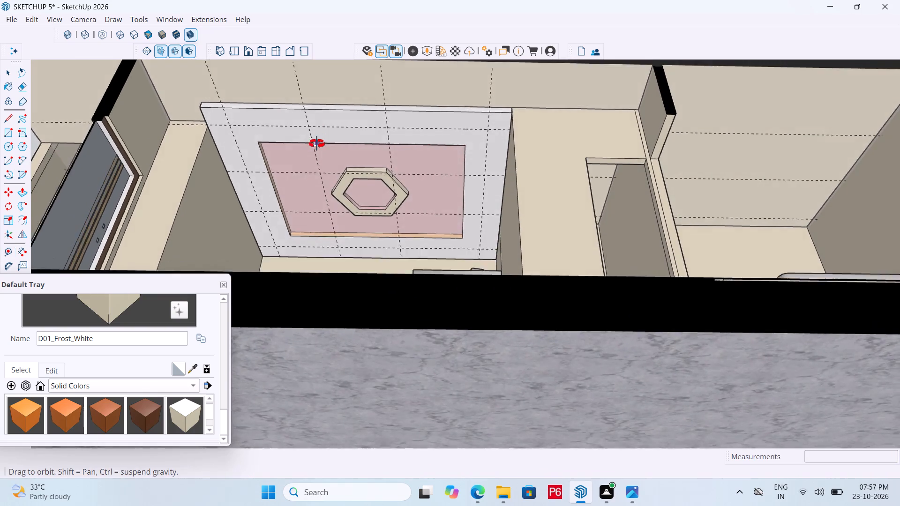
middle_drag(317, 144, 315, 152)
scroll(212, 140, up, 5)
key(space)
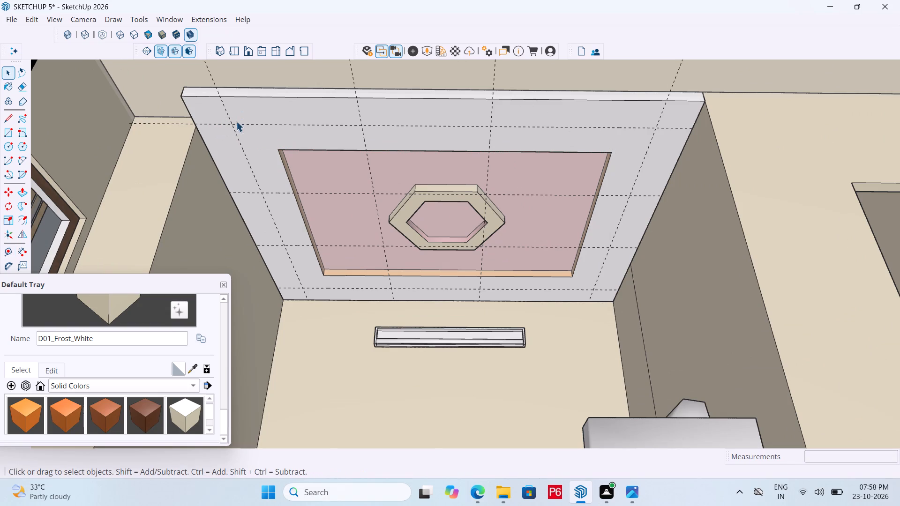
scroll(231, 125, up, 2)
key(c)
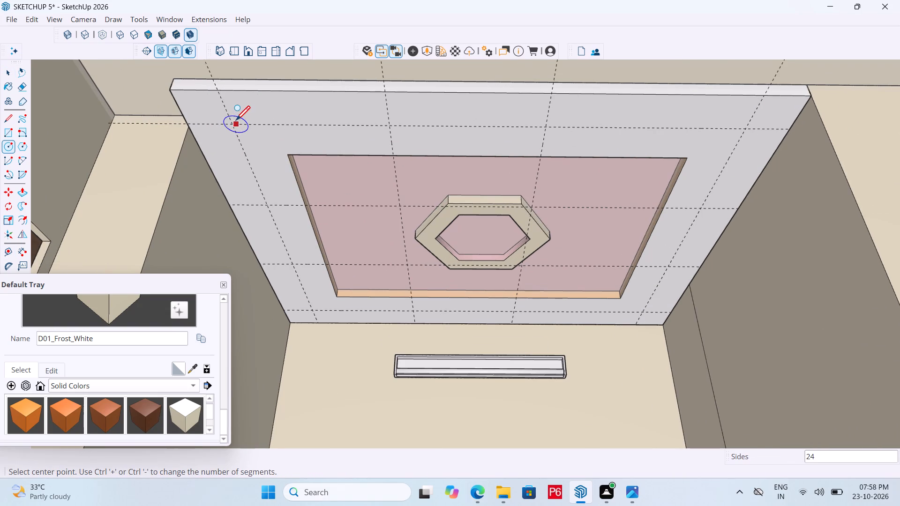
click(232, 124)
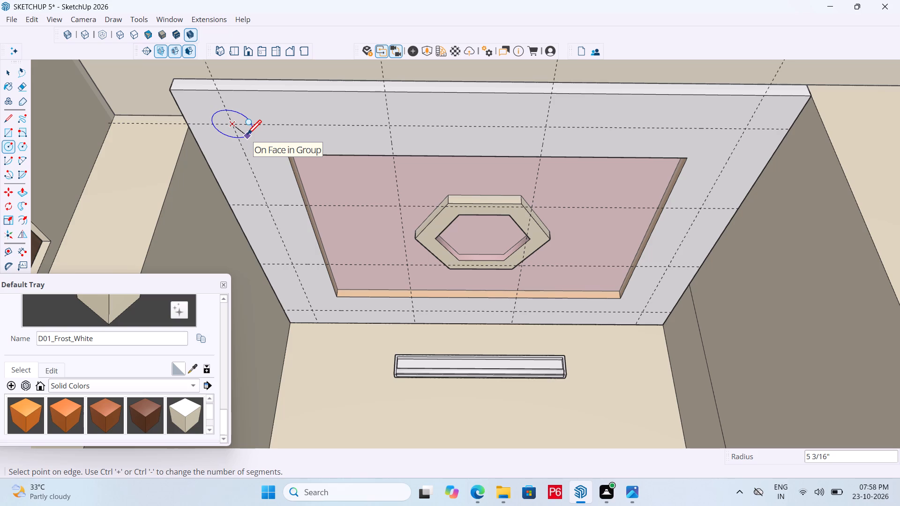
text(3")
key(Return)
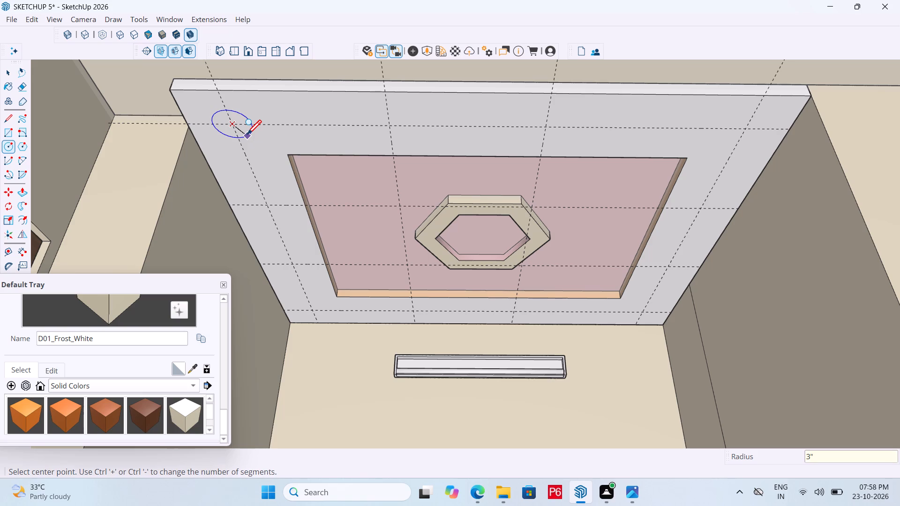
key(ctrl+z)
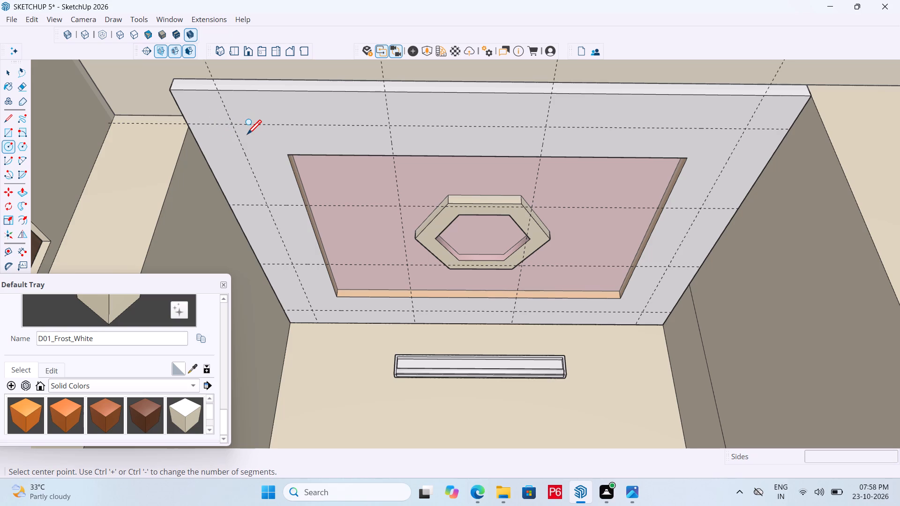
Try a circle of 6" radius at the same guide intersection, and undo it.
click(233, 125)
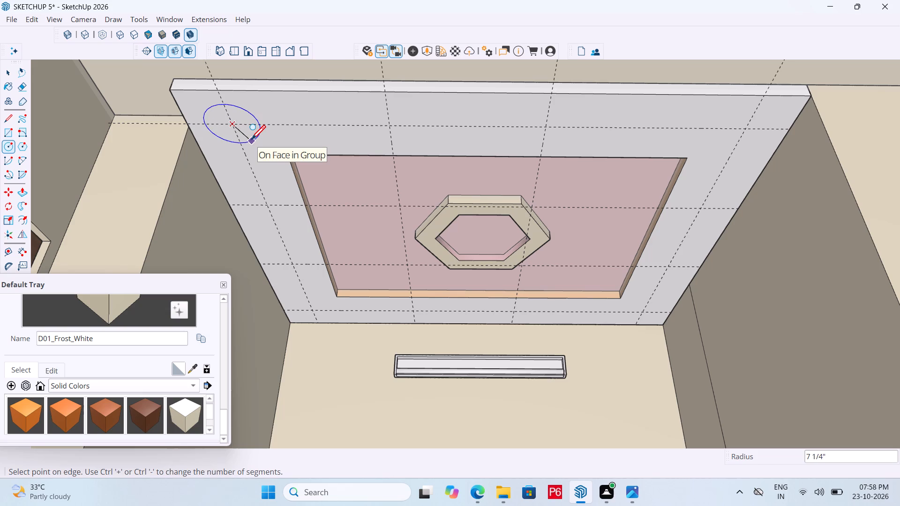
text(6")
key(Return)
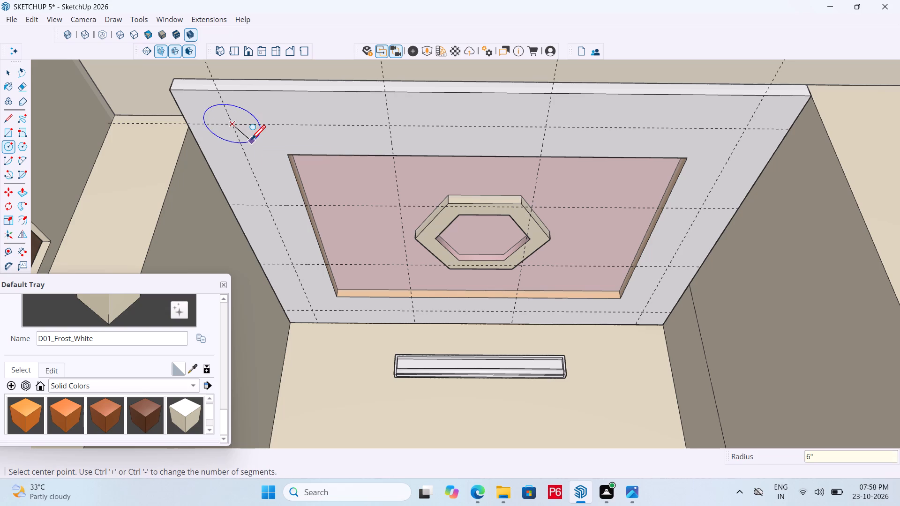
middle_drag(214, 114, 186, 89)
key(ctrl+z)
Draw a circle of 4" radius centred on the corner guide intersection of the ceiling border.
click(225, 133)
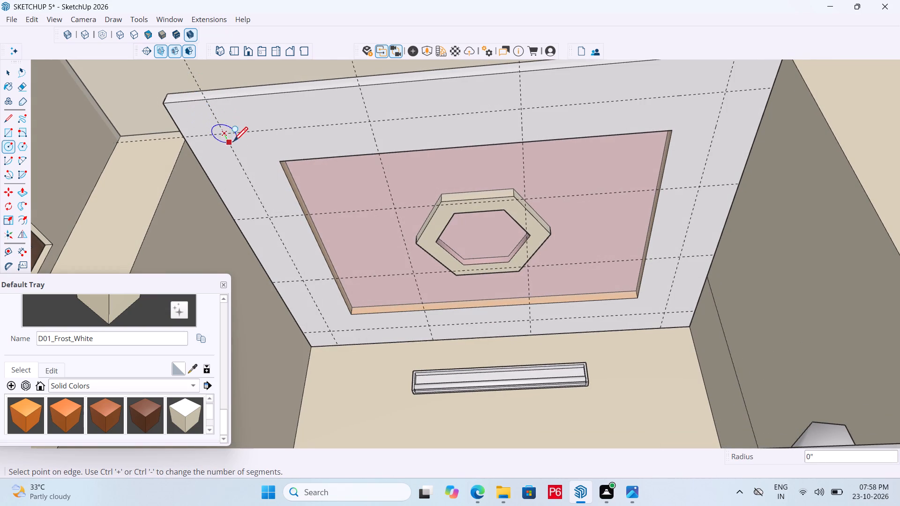
text(4")
key(Return)
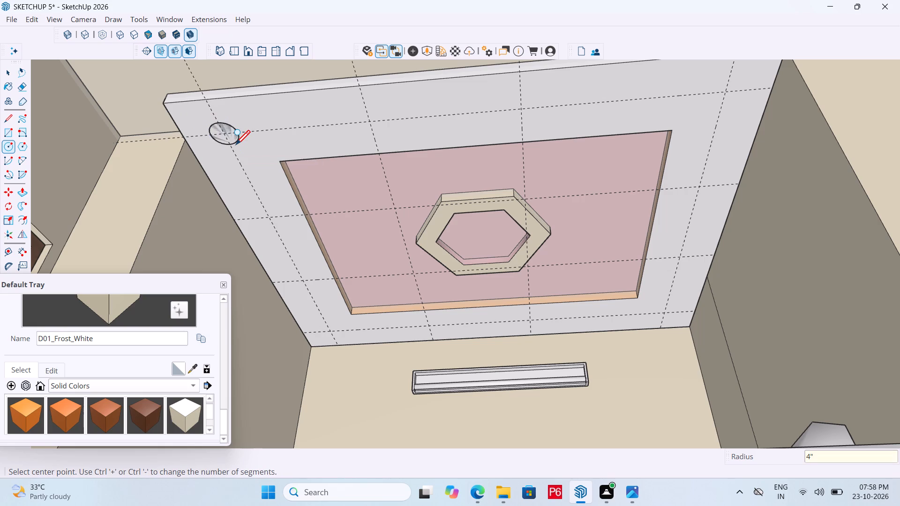
Make a group from the face and edge of the circle at the ceiling border's corner guide intersection.
scroll(205, 143, up, 4)
key(space)
double_click(243, 134)
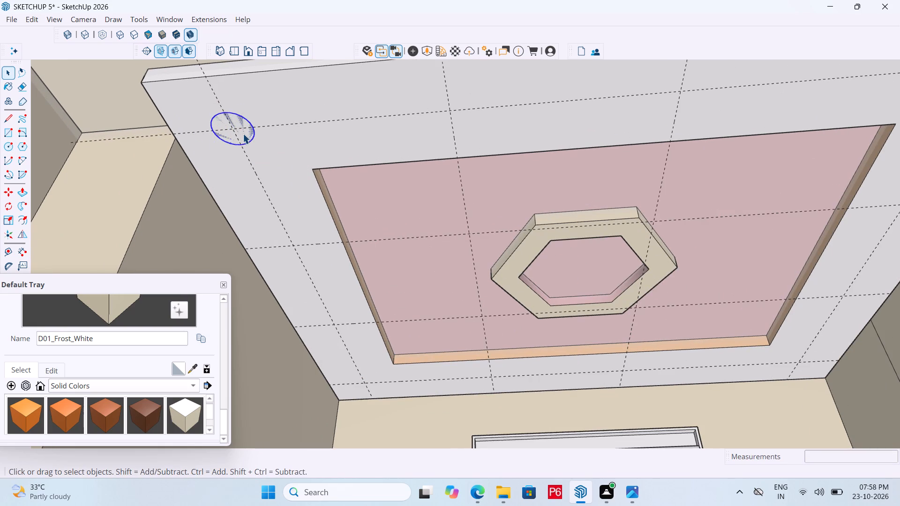
right_click(243, 134)
click(284, 243)
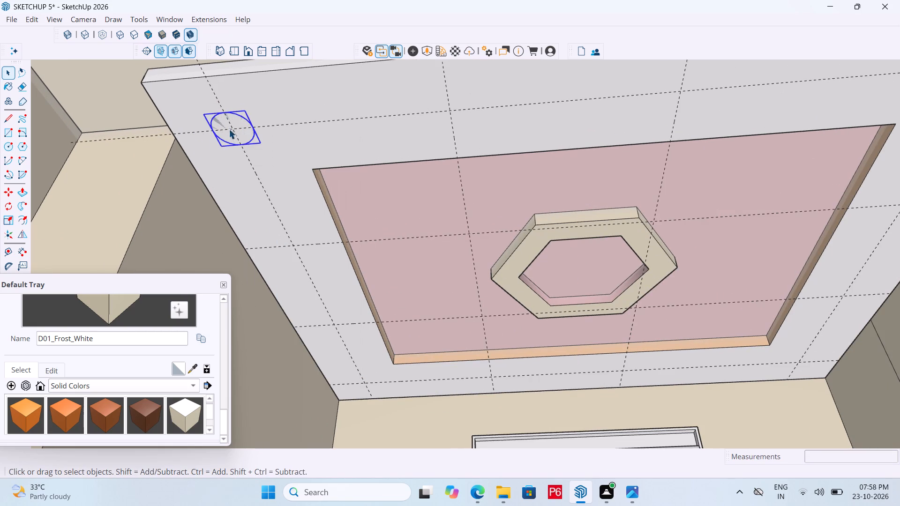
Inside the circle's group, extrude the circular face 1" downward from the ceiling border with Push/Pull.
double_click(232, 132)
scroll(228, 133, up, 5)
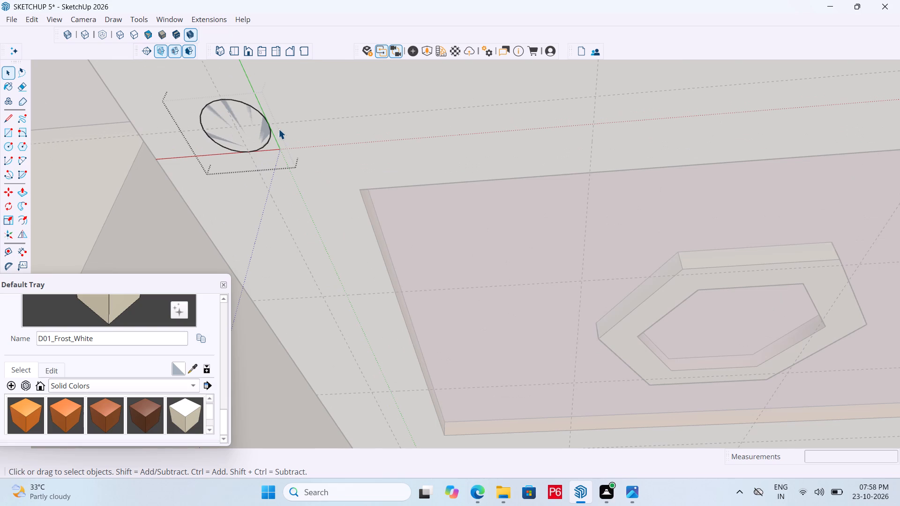
key(p)
click(249, 129)
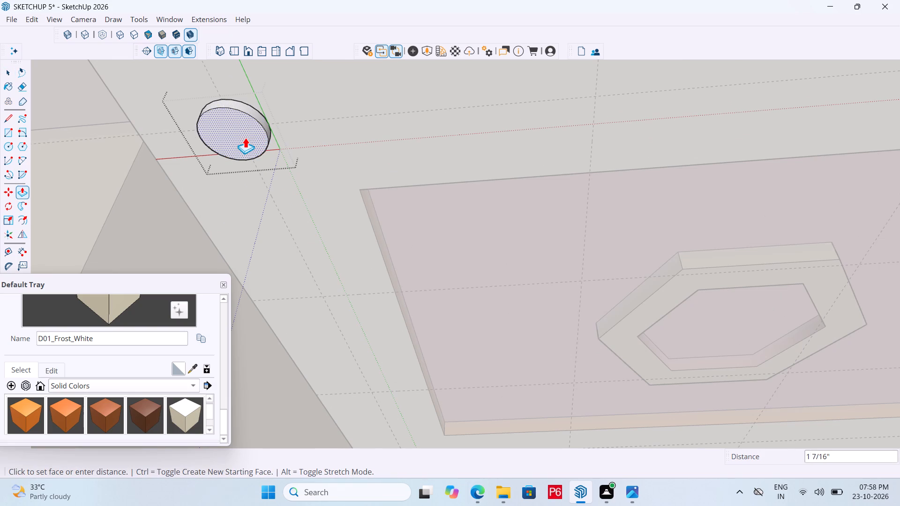
text(1")
key(Return)
scroll(297, 114, down, 3)
middle_drag(282, 115, 288, 138)
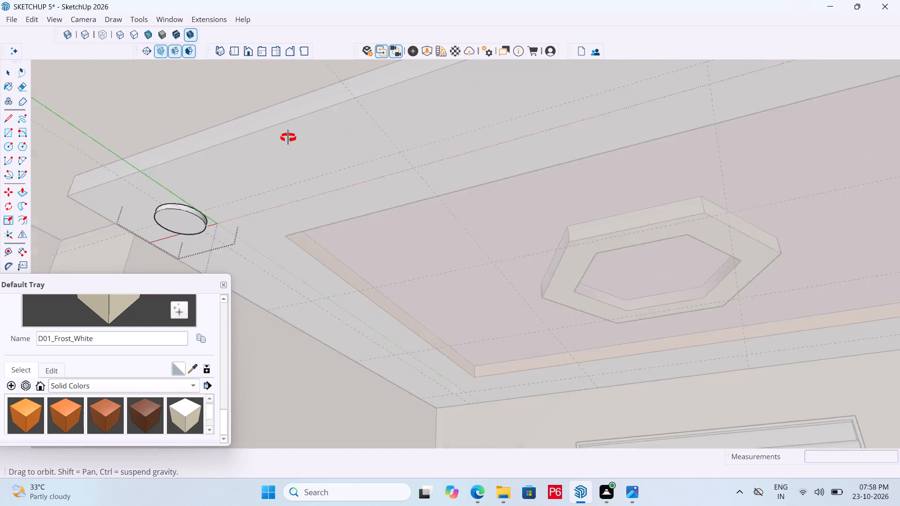
middle_drag(288, 138, 285, 138)
scroll(283, 141, up, 2)
middle_drag(242, 196, 245, 175)
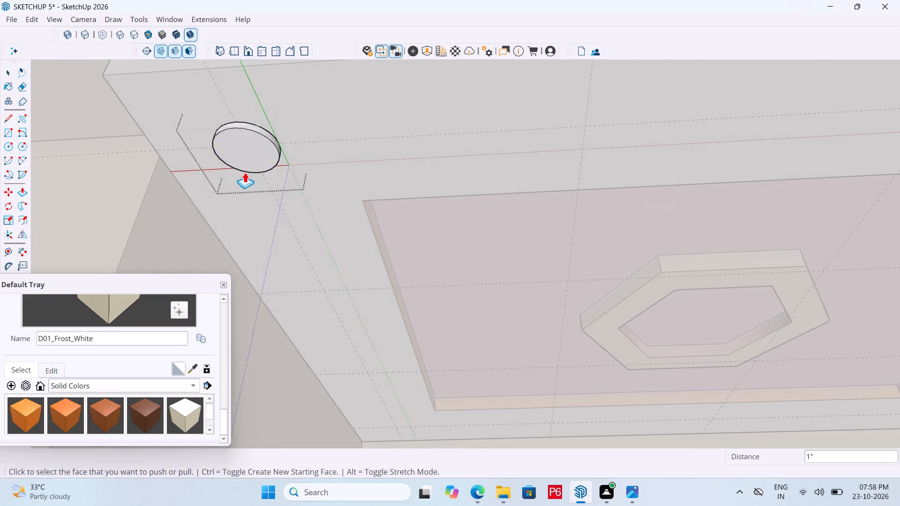
click(248, 151)
key(space)
Offset the disc's bottom circular edge inward by about 7/8" to form an outer ring.
click(246, 149)
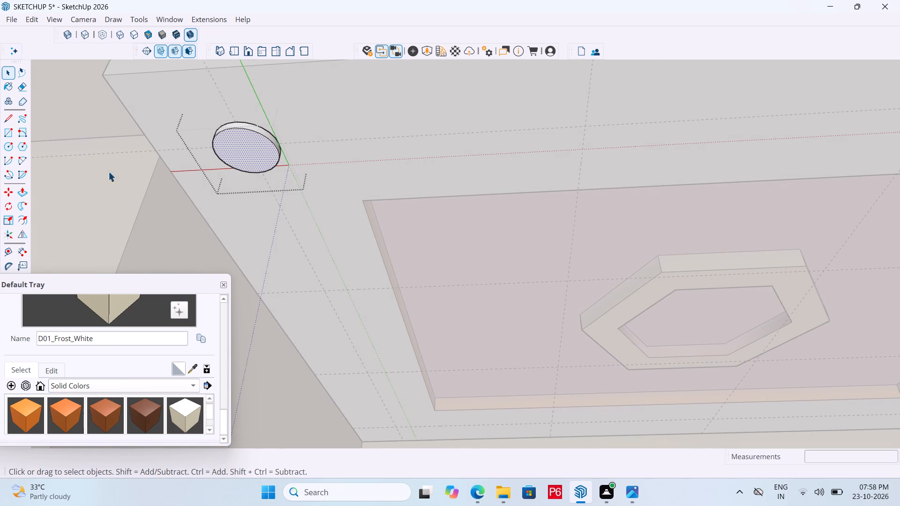
drag(17, 218, 22, 217)
click(240, 147)
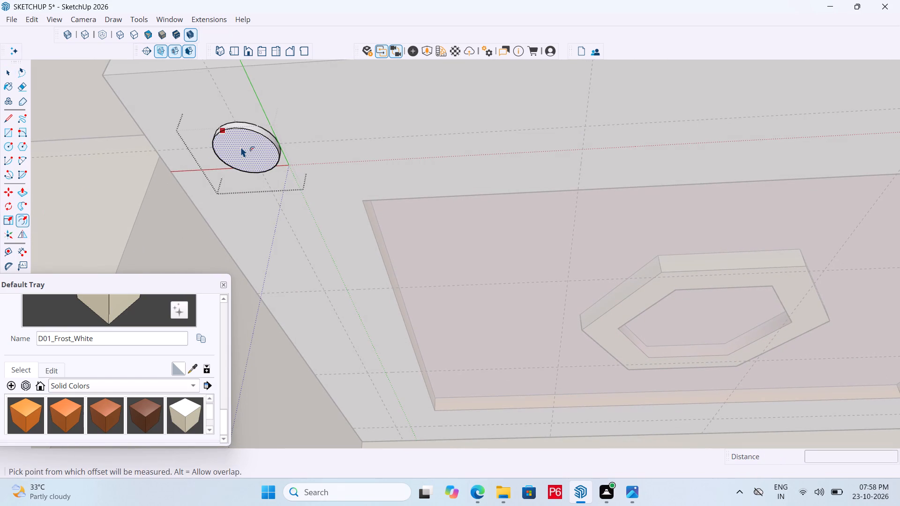
scroll(237, 146, up, 5)
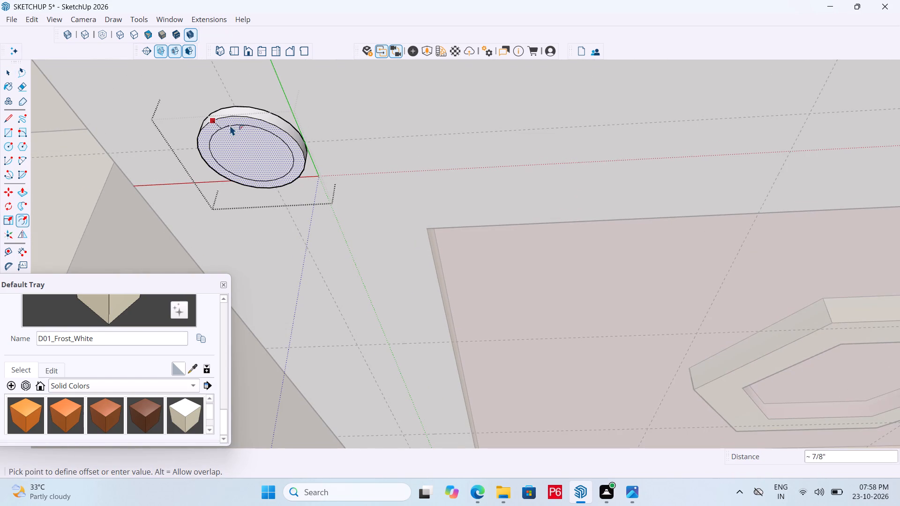
click(230, 127)
Push the inner circular face about 1/8" into the disc, and deepen the recess by about another 3/16".
key(space)
click(256, 157)
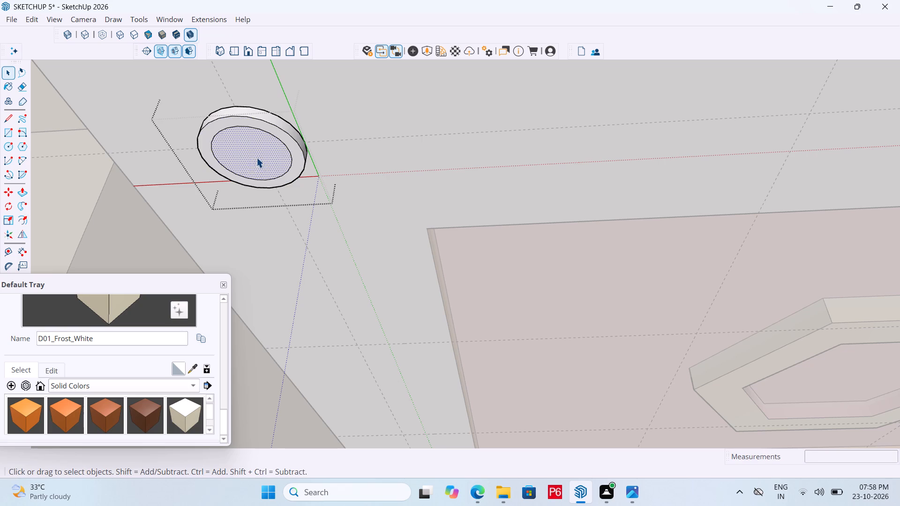
key(p)
click(250, 160)
scroll(245, 161, up, 5)
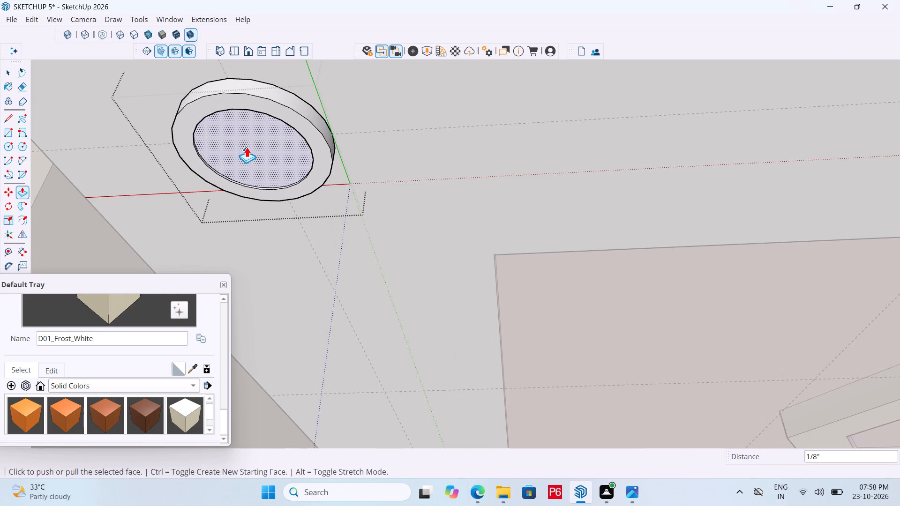
key(space)
key(p)
click(249, 157)
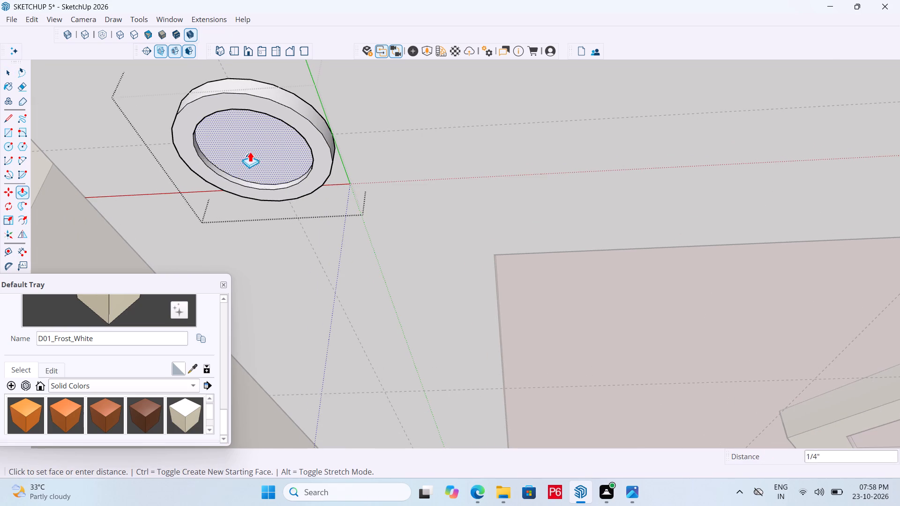
key(Escape)
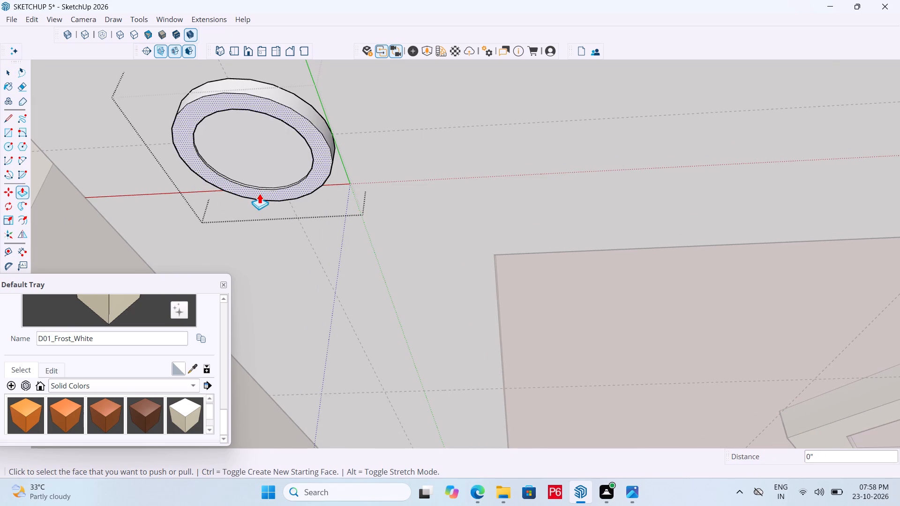
scroll(259, 193, up, 3)
click(252, 156)
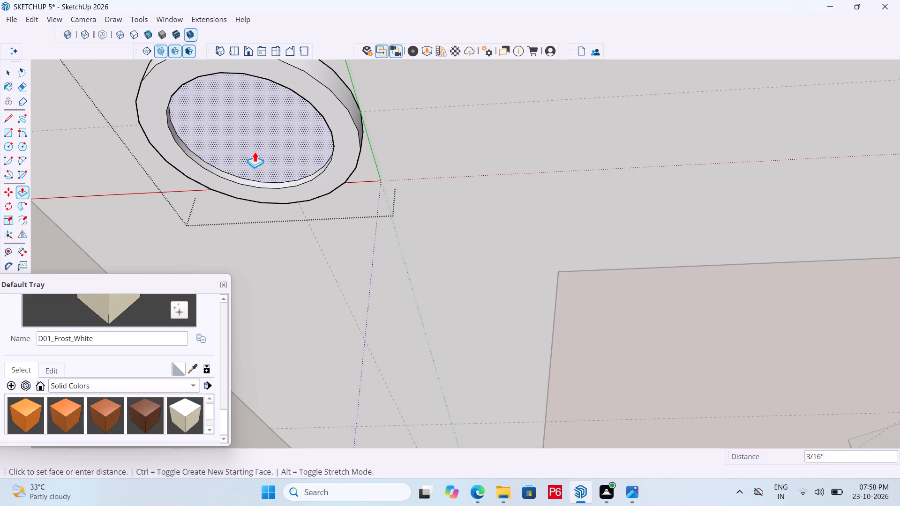
click(255, 151)
key(space)
Paint the disc's recessed inner face with the C02_Golden_Beige1 material from the Solid Colors collection.
middle_drag(268, 152, 249, 151)
scroll(255, 149, down, 3)
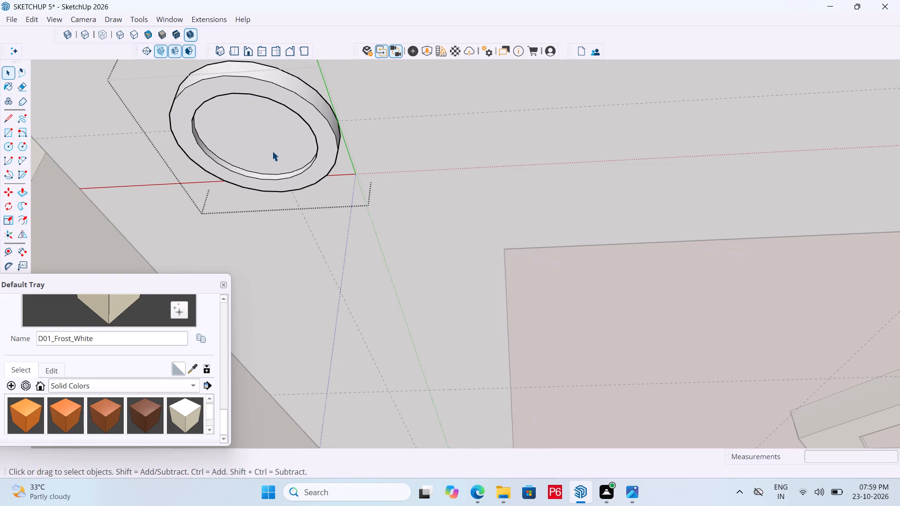
scroll(272, 151, down, 1)
scroll(137, 403, down, 4)
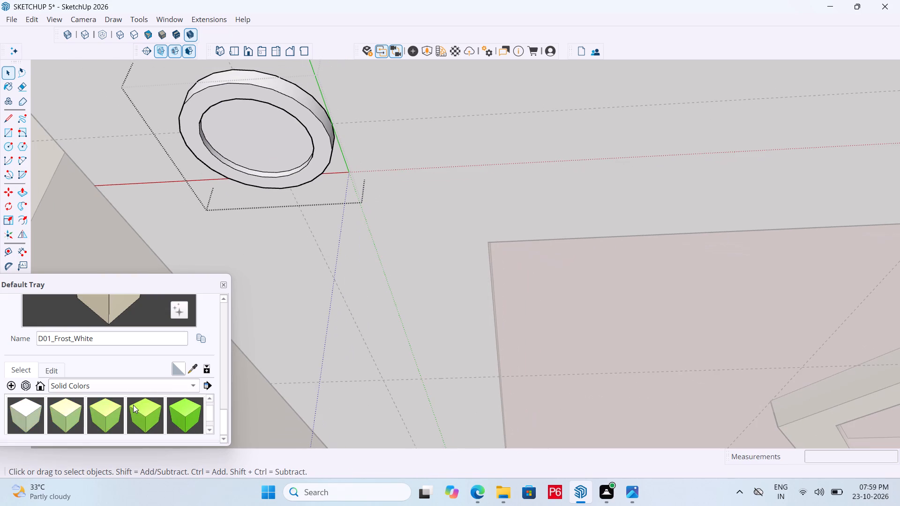
scroll(132, 405, down, 8)
scroll(100, 415, up, 1)
scroll(99, 414, down, 6)
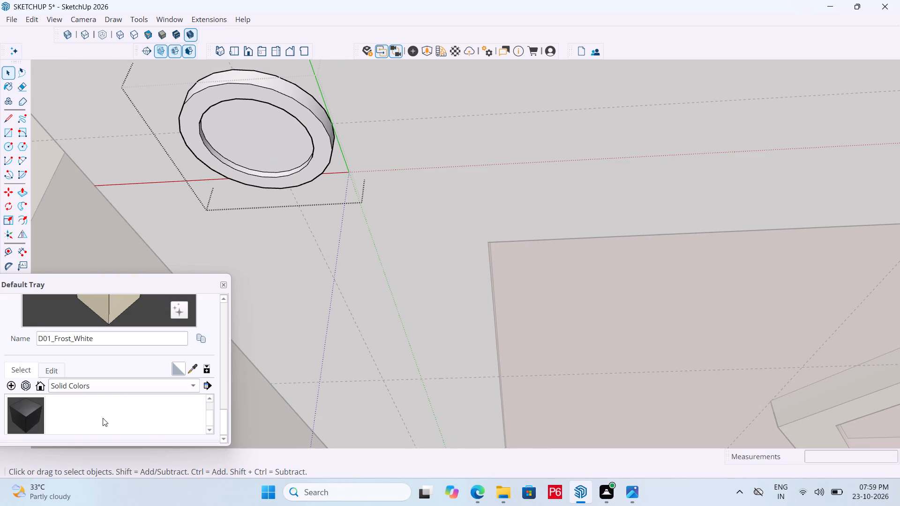
scroll(103, 418, down, 1)
scroll(103, 418, up, 9)
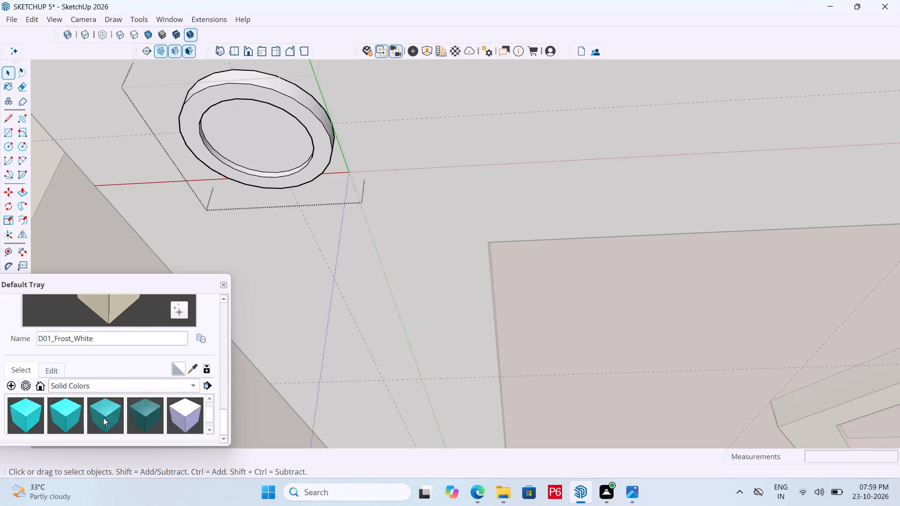
scroll(103, 417, up, 9)
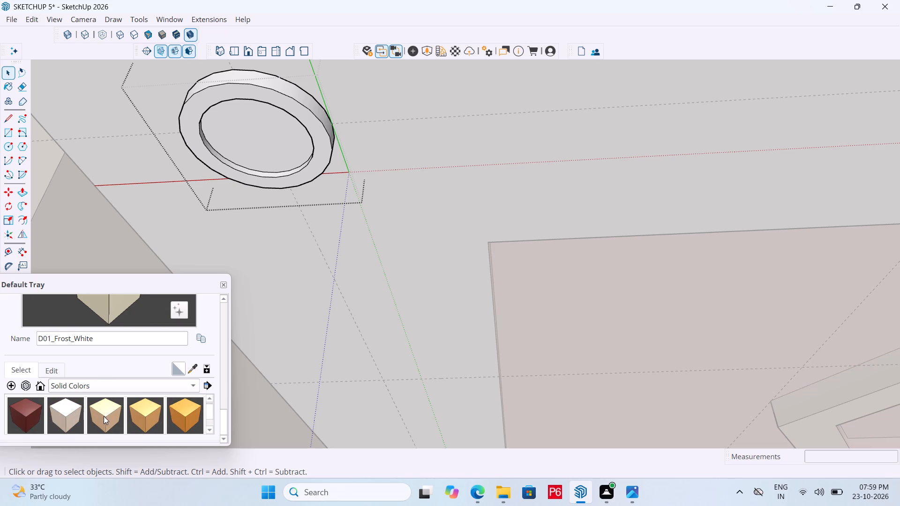
click(105, 414)
click(263, 148)
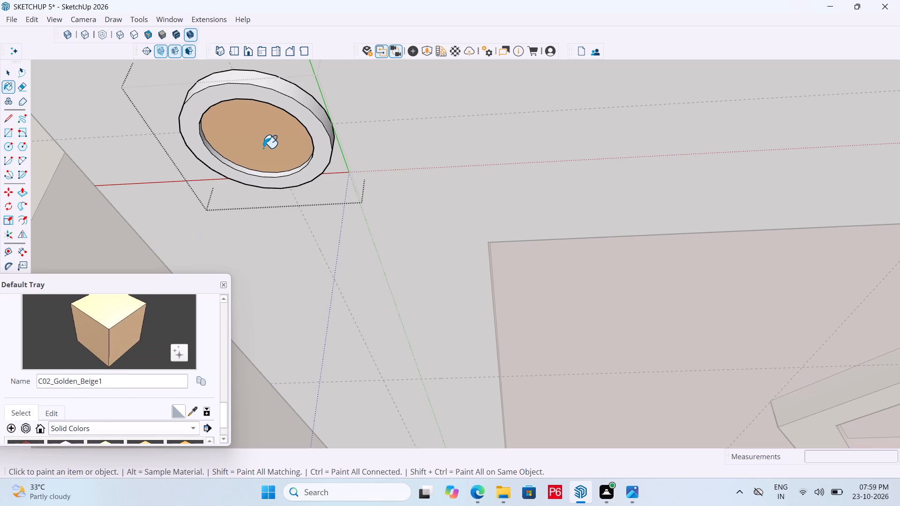
scroll(261, 148, down, 3)
key(space)
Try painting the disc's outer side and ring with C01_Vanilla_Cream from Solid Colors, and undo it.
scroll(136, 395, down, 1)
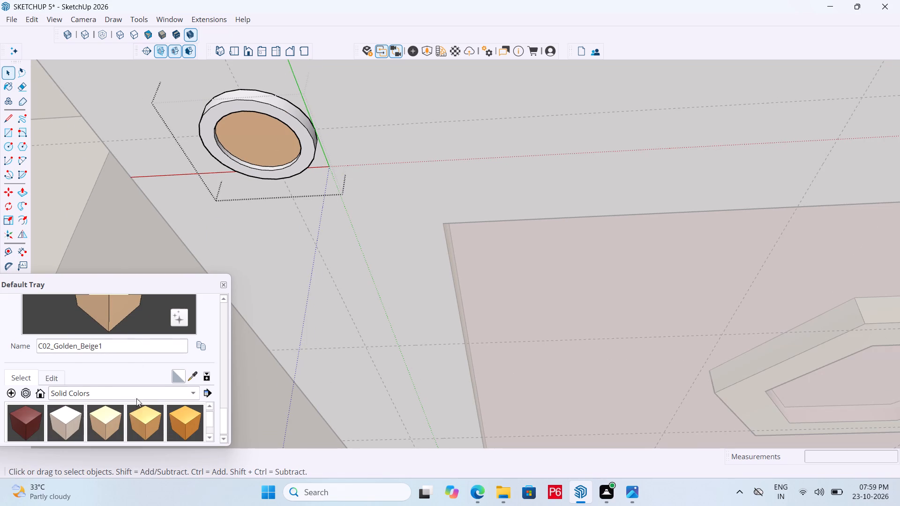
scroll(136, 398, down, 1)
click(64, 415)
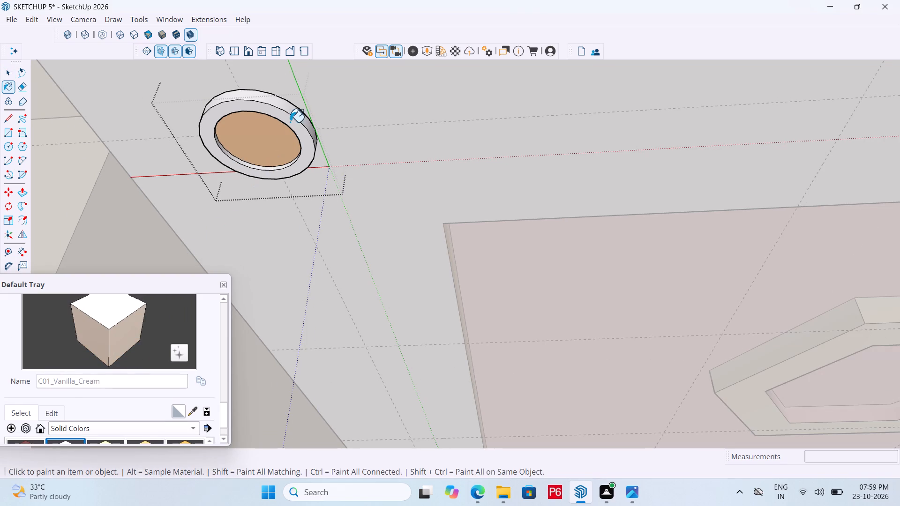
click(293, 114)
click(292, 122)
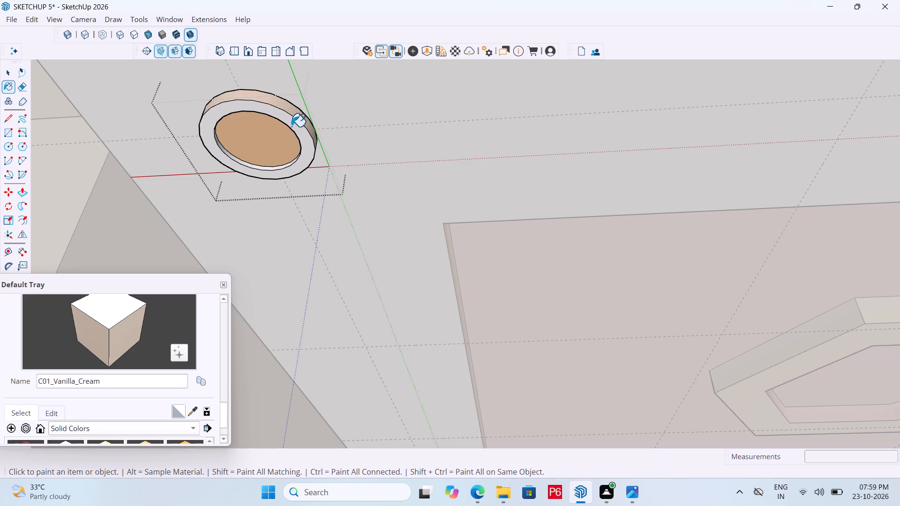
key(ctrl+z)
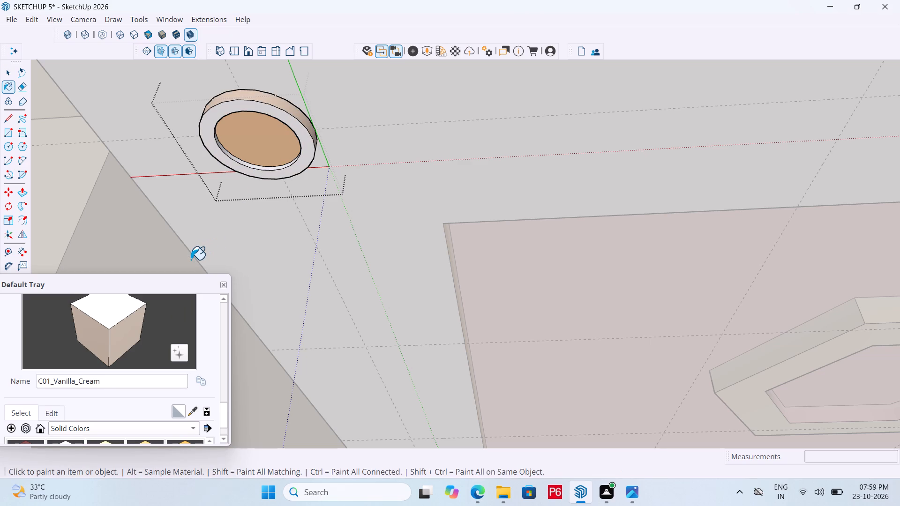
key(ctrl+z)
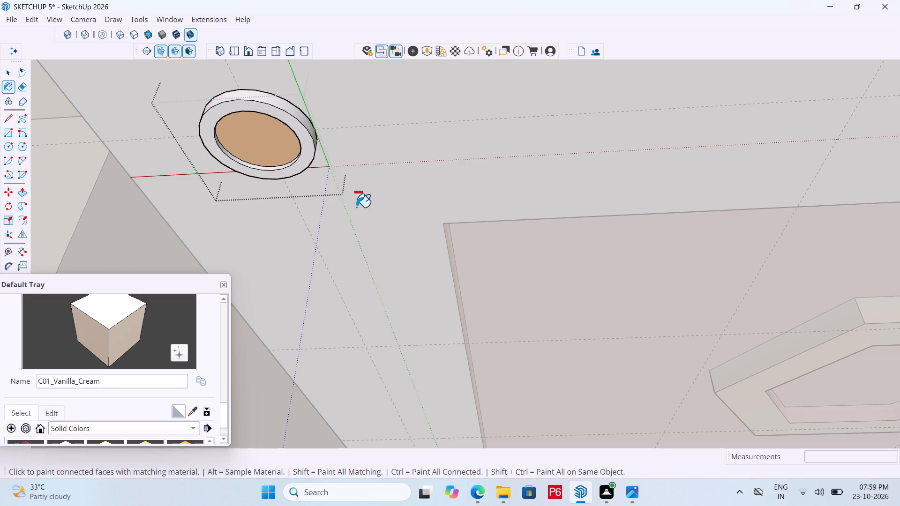
Save the model.
key(ctrl+s)
key(ctrl+s)
key(ctrl+s)
key(ctrl+s)
key(ctrl+s)
key(ctrl+s)
key(ctrl+s)
key(ctrl+s)
key(ctrl+s)
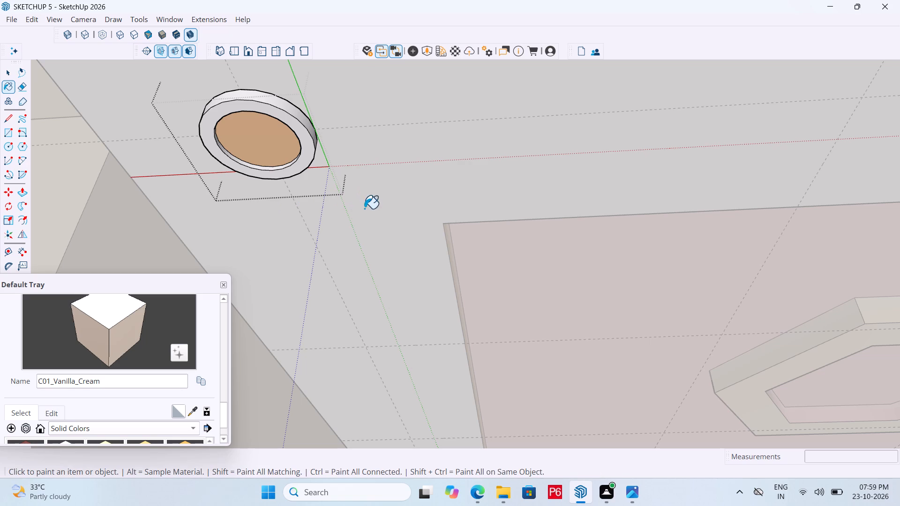
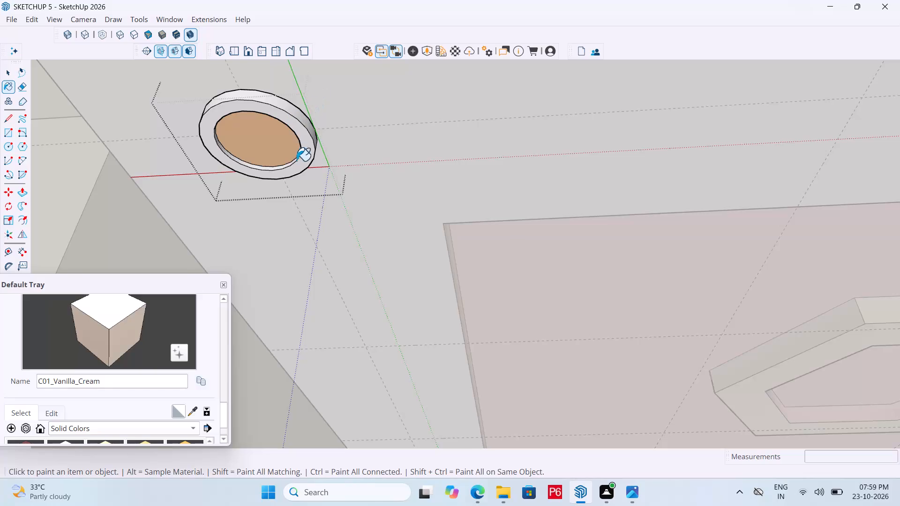
Paint the light fixture's outer side, ring and recess wall with the G01_Mint_Mist material from Solid Colors.
scroll(334, 199, down, 4)
middle_drag(276, 157, 255, 143)
scroll(270, 113, up, 7)
scroll(108, 386, down, 4)
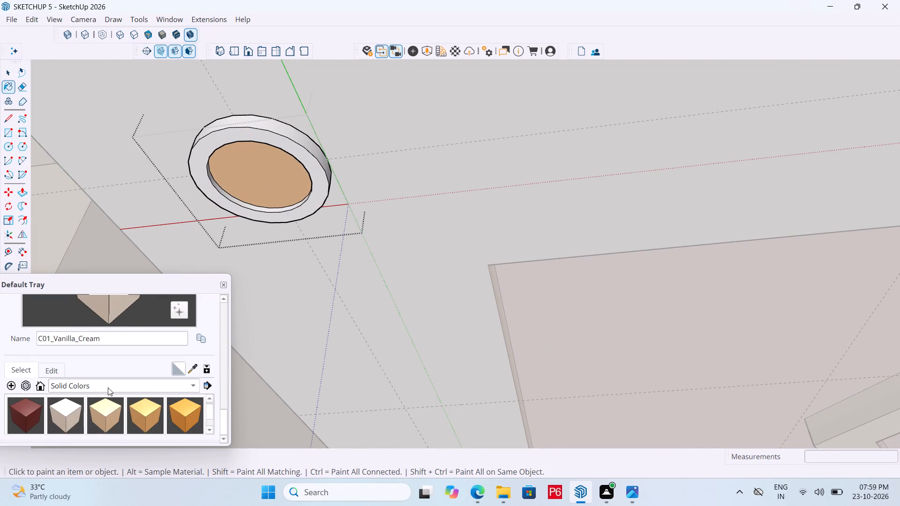
scroll(123, 399, down, 4)
scroll(97, 421, up, 1)
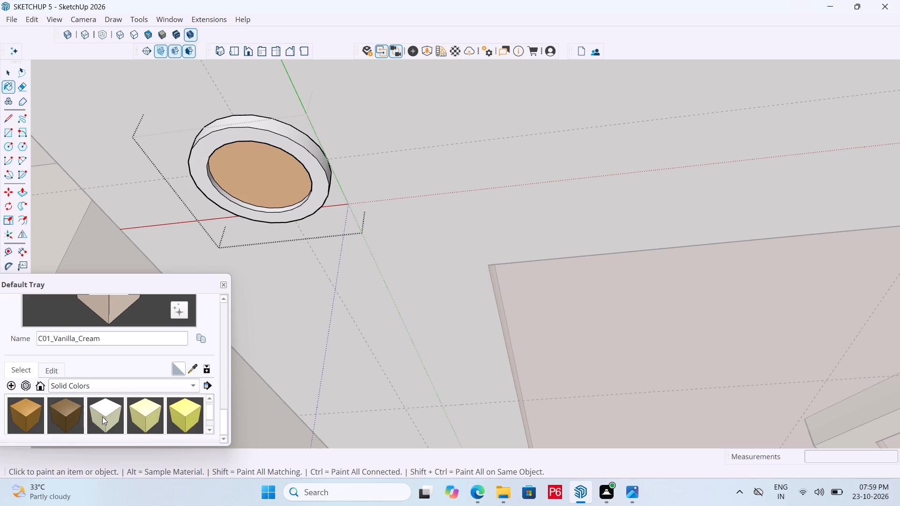
scroll(103, 417, down, 3)
click(156, 413)
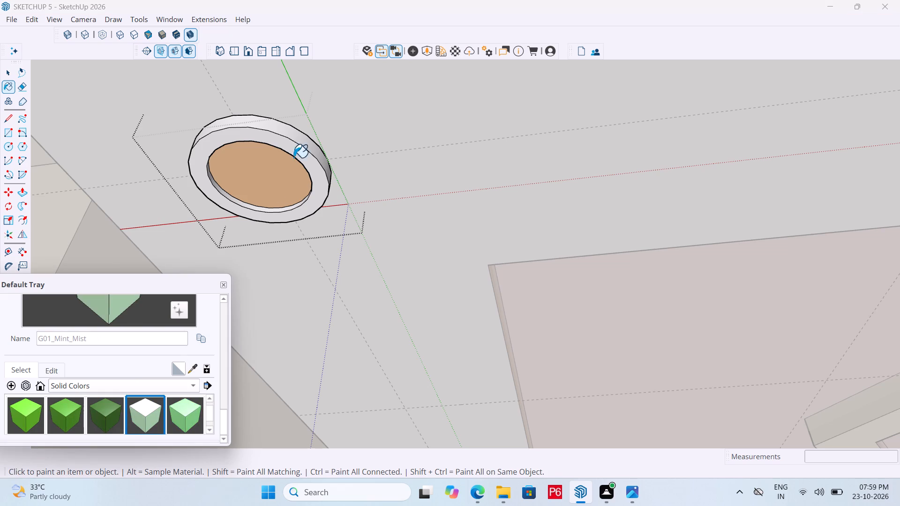
click(303, 147)
click(304, 146)
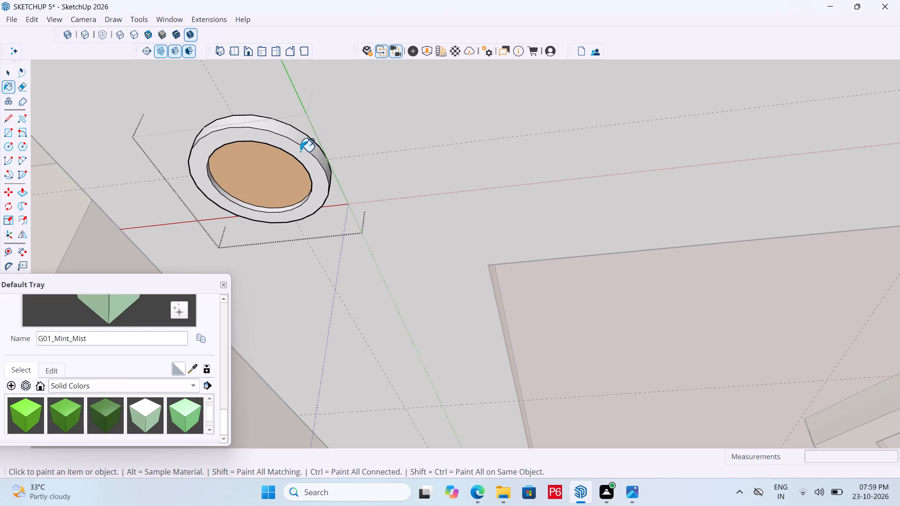
click(300, 151)
scroll(255, 215, up, 8)
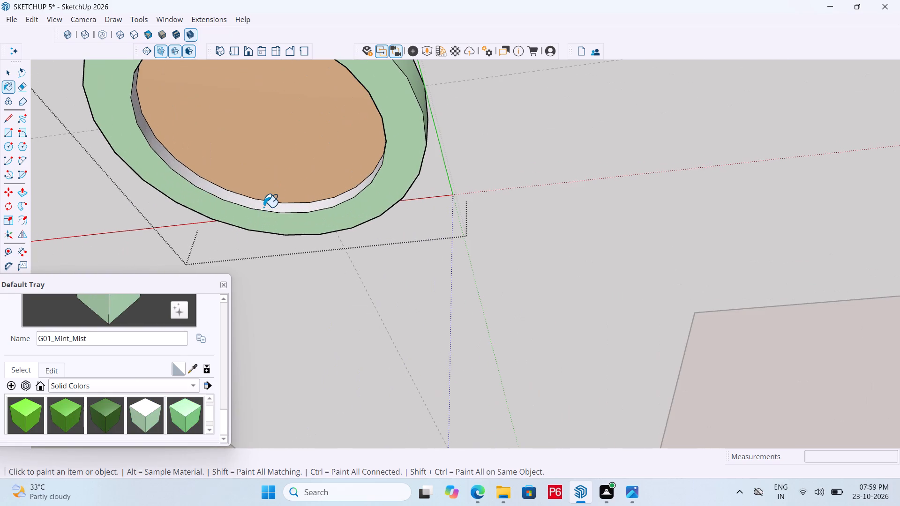
click(264, 207)
Save the model.
scroll(300, 199, down, 9)
key(ctrl+s)
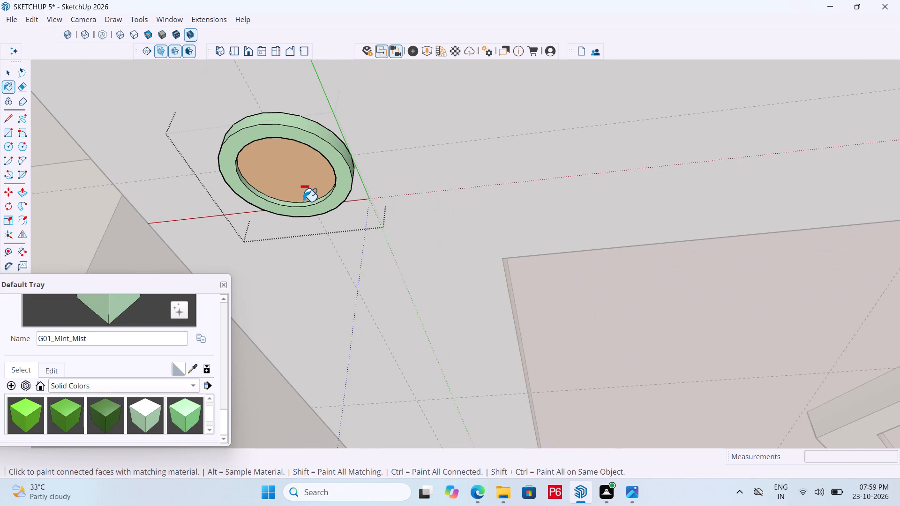
key(ctrl+s)
key(ctrl+s)
key(ctrl+s)
key(ctrl+s)
key(ctrl+s)
key(ctrl+s)
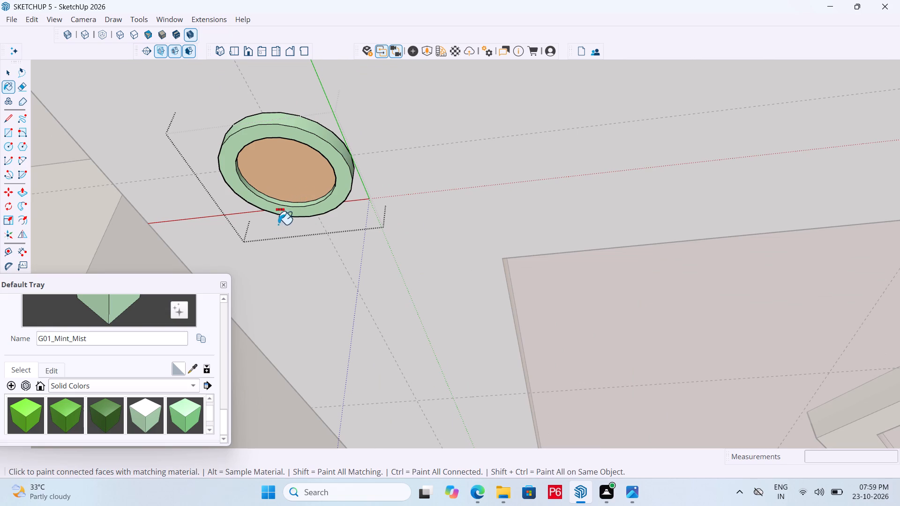
Select the fixture's recessed inner face, open the Enscape material editor, and exit the fixture group back to the model.
scroll(250, 223, down, 5)
scroll(286, 209, down, 6)
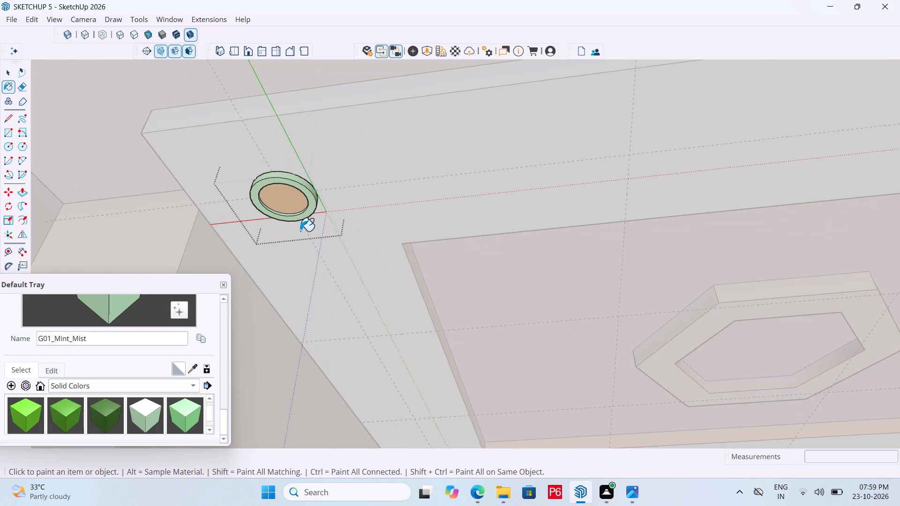
middle_drag(300, 231, 322, 233)
key(space)
click(307, 196)
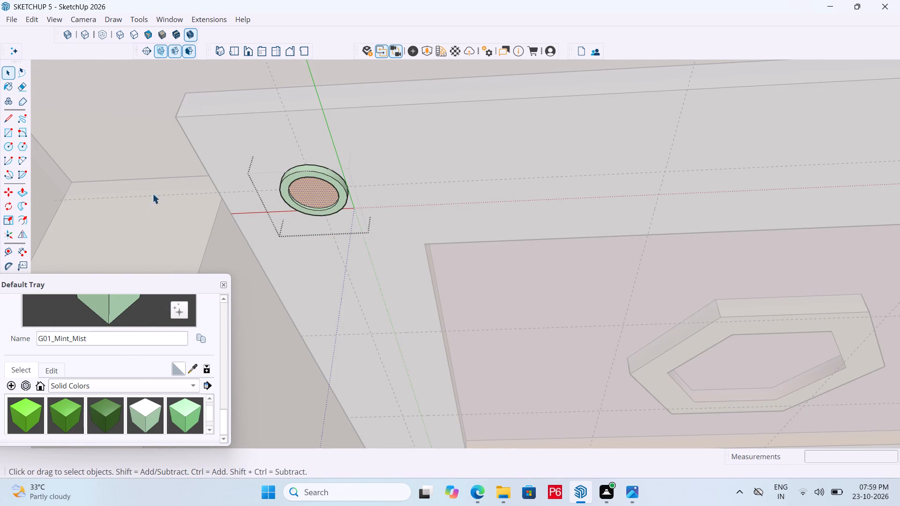
click(457, 47)
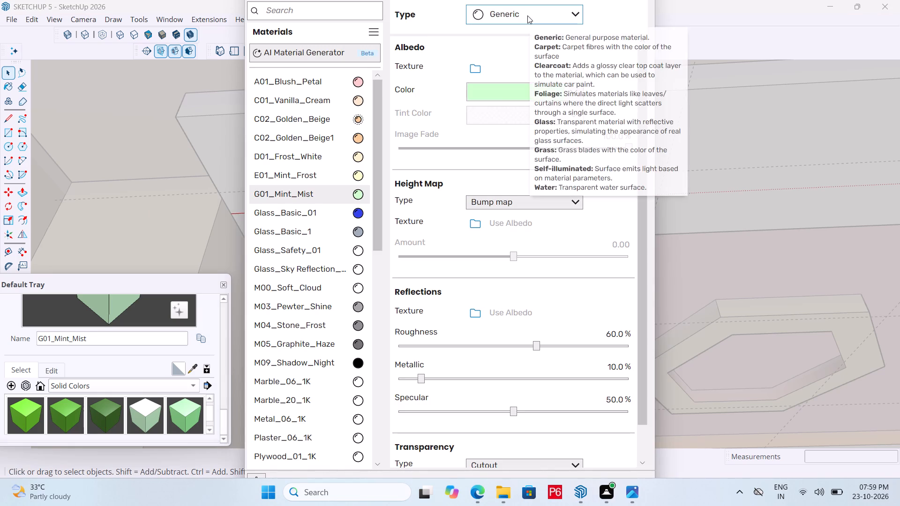
click(192, 240)
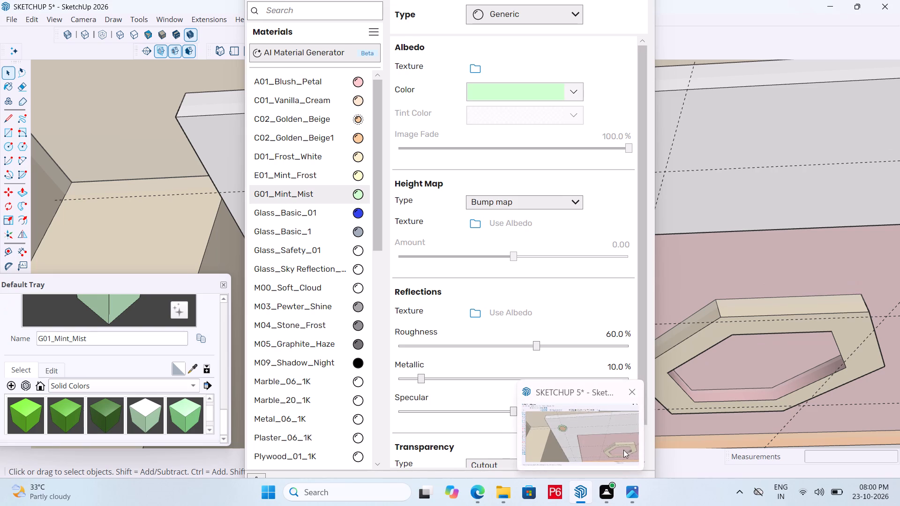
click(616, 303)
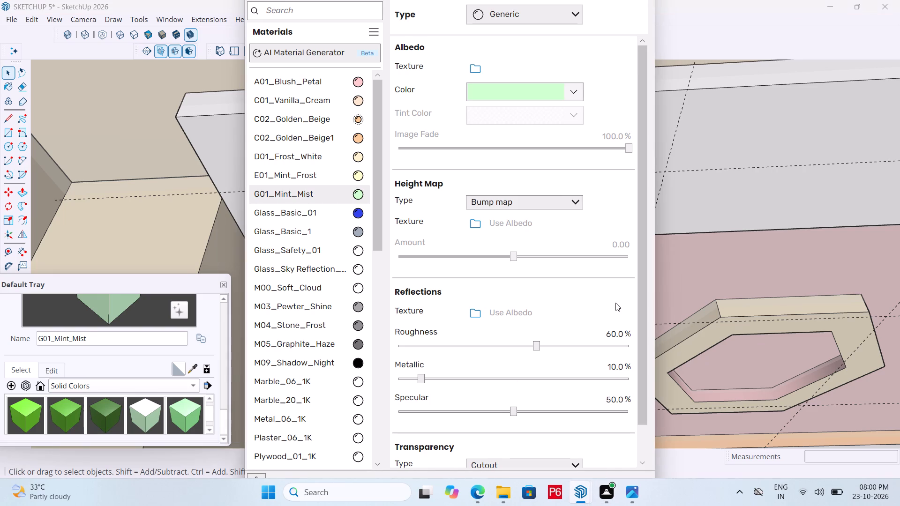
click(664, 386)
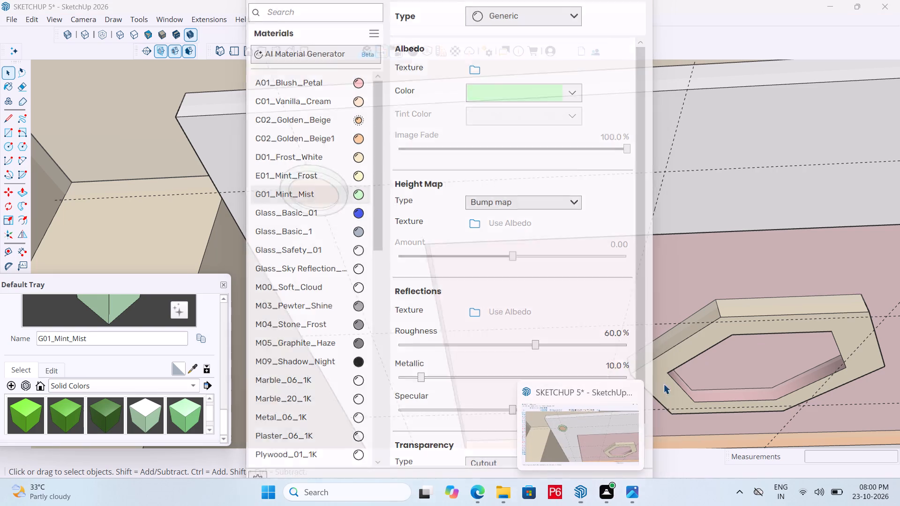
Save the model with the painted light fixture.
scroll(394, 332, down, 3)
middle_drag(376, 313, 364, 295)
key(ctrl+s)
key(ctrl+s)
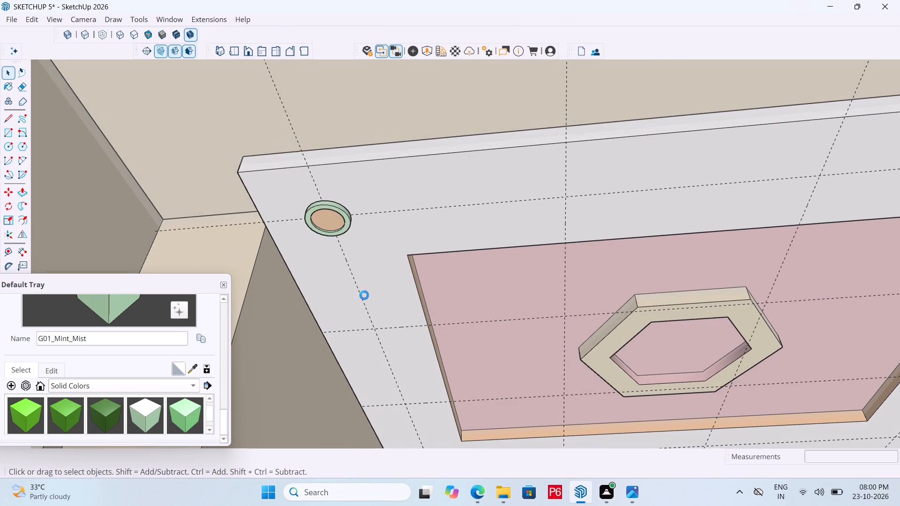
key(ctrl+s)
key(ctrl+s)
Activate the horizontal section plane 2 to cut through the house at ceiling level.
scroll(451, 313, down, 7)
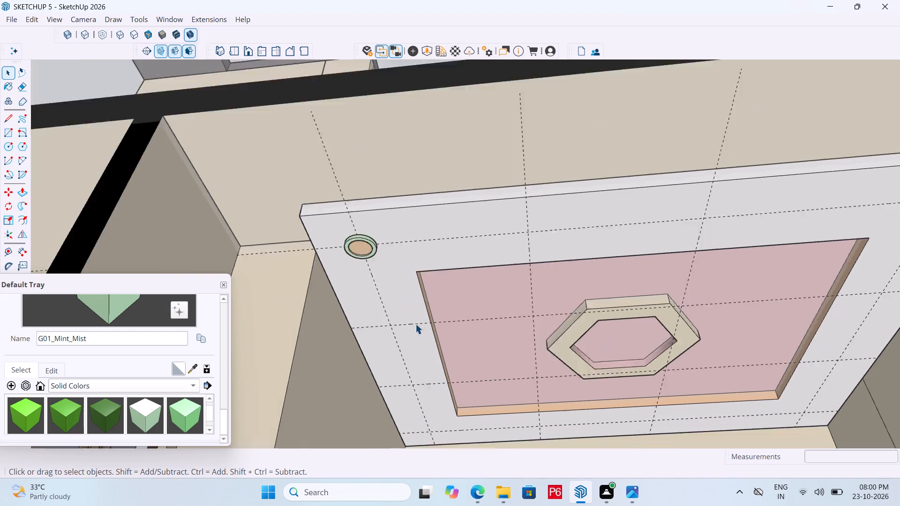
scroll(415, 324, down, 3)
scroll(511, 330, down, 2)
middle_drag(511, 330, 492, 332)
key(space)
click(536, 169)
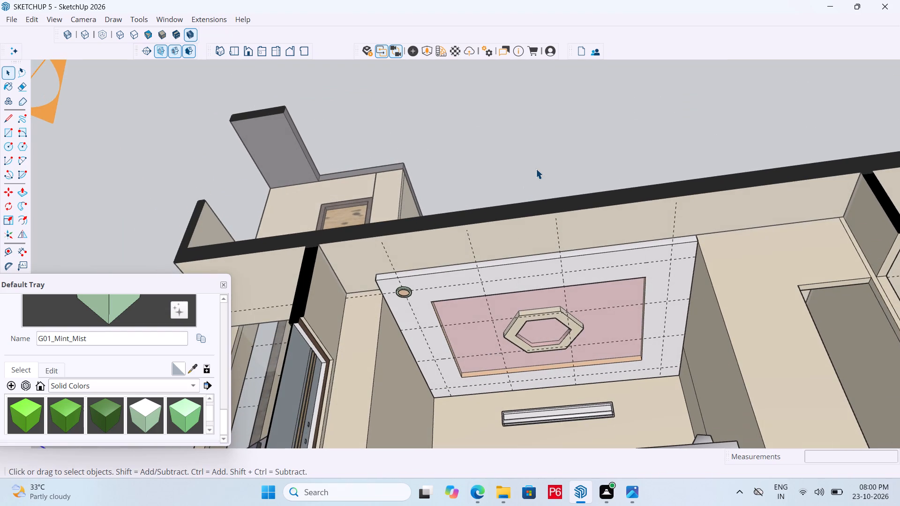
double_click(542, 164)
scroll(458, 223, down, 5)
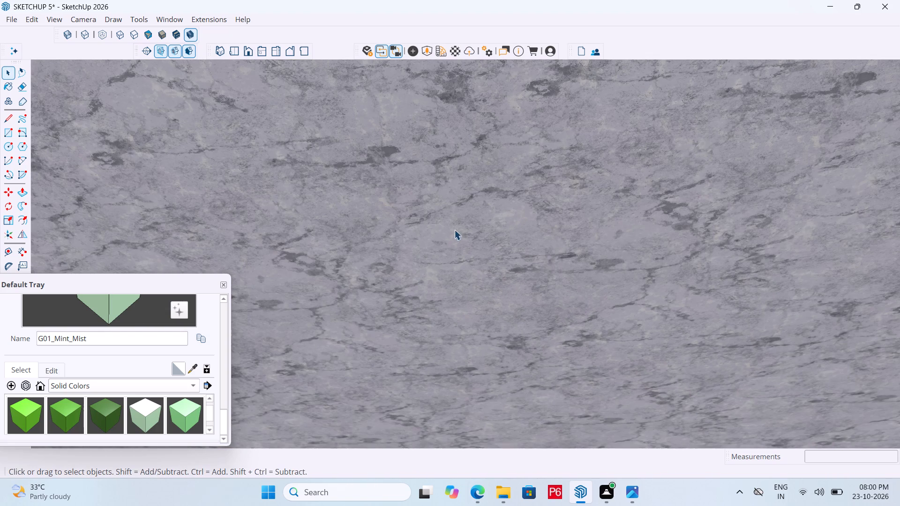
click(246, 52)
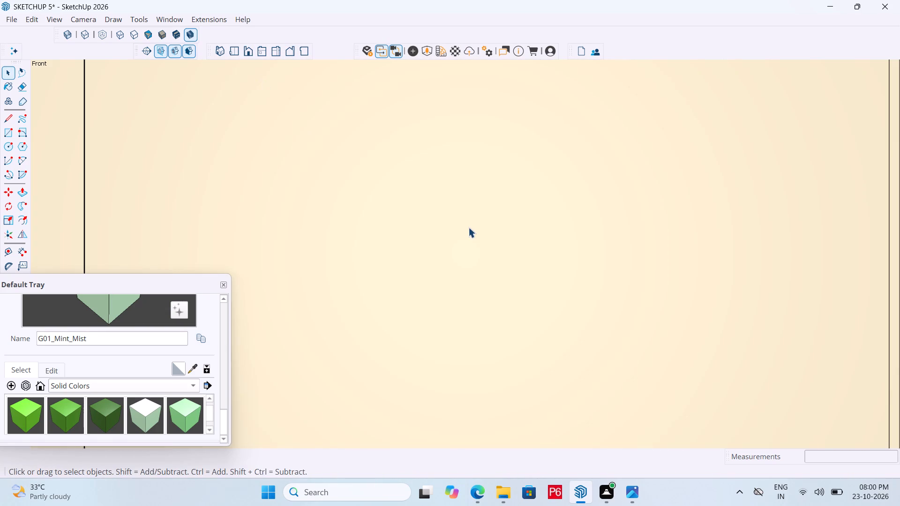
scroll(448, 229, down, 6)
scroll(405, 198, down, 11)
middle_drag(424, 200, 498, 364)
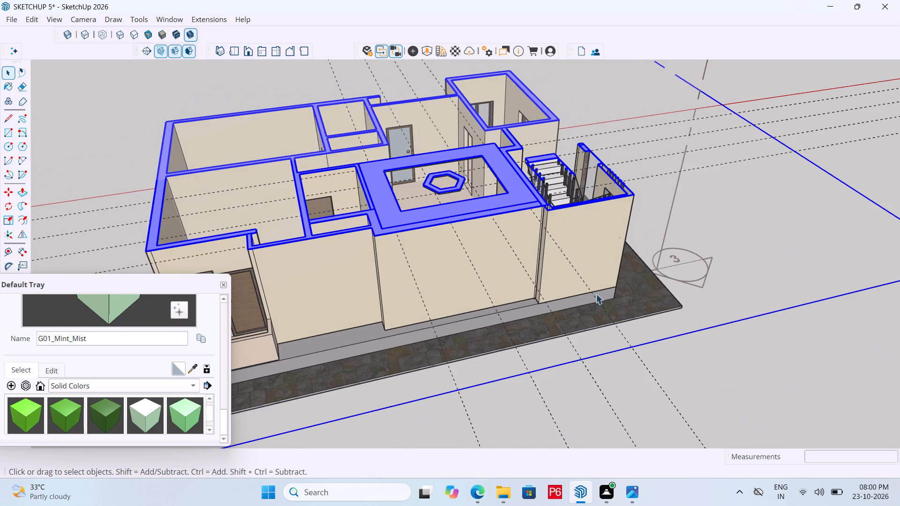
Save the model.
key(ctrl+s)
key(ctrl+s)
key(ctrl+s)
key(ctrl+s)
key(ctrl+s)
key(ctrl+s)
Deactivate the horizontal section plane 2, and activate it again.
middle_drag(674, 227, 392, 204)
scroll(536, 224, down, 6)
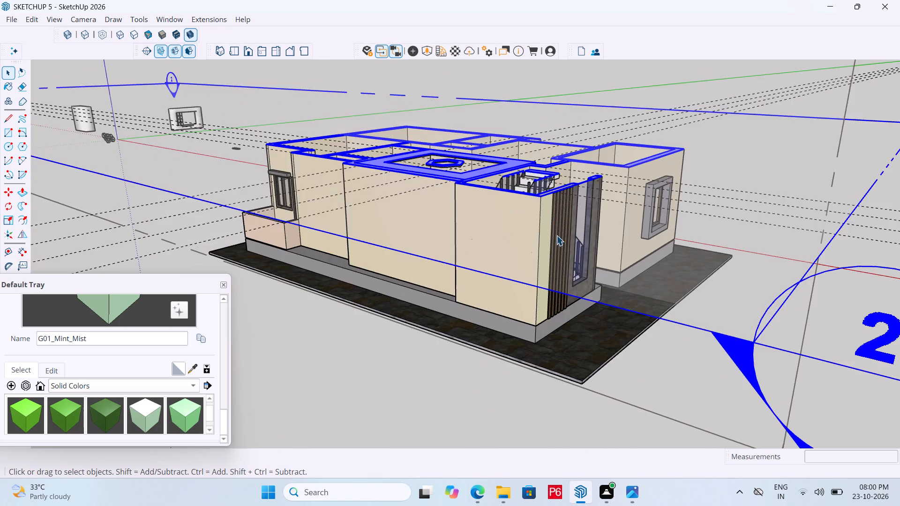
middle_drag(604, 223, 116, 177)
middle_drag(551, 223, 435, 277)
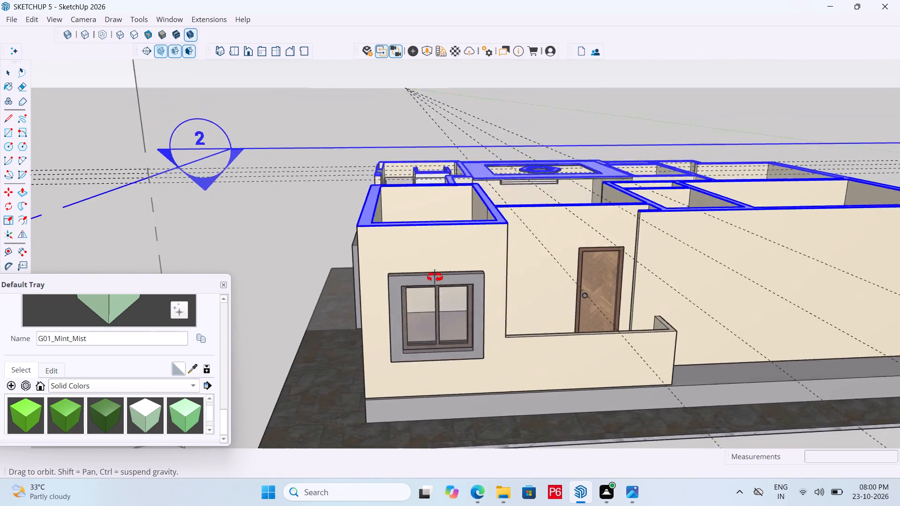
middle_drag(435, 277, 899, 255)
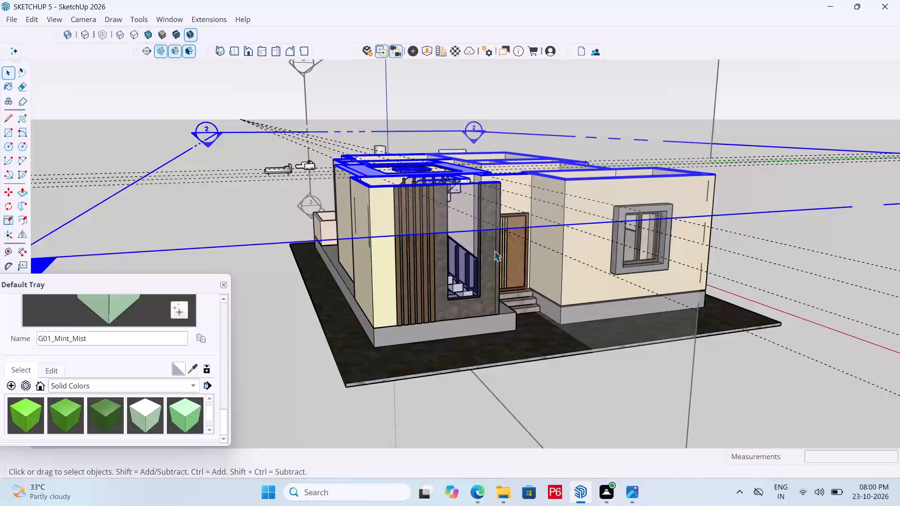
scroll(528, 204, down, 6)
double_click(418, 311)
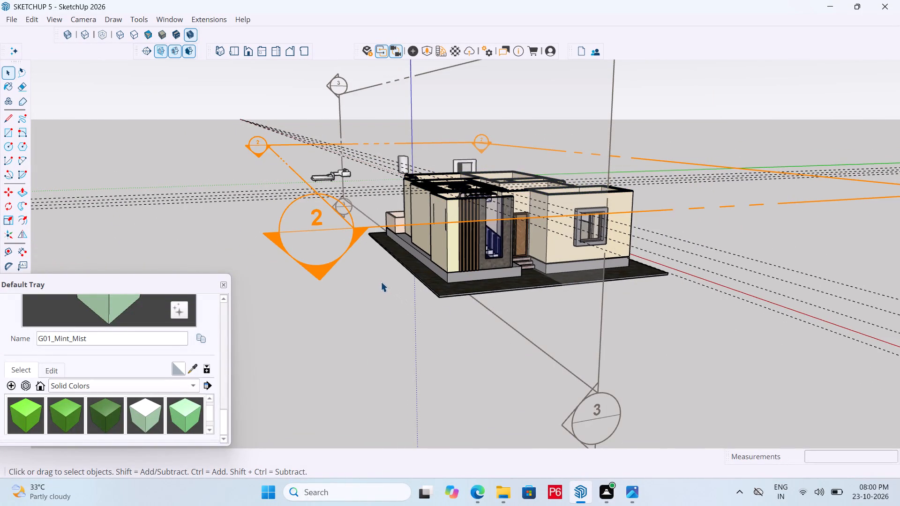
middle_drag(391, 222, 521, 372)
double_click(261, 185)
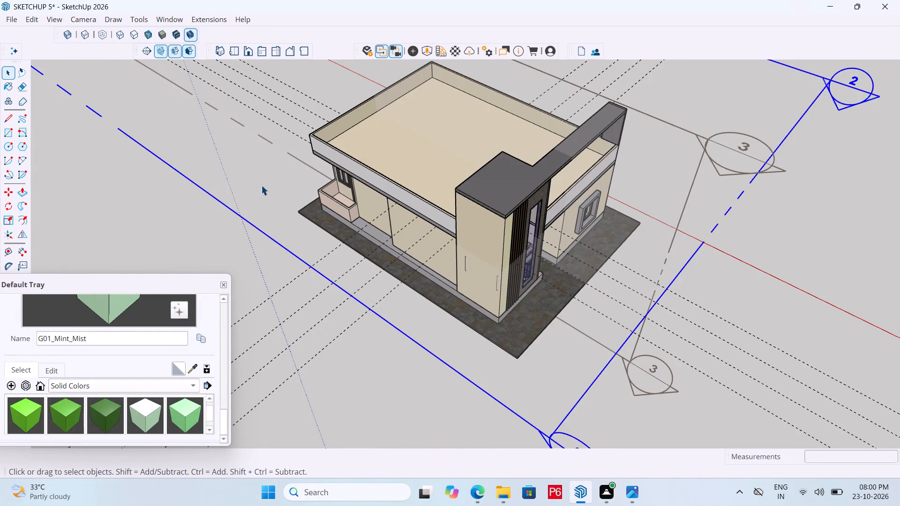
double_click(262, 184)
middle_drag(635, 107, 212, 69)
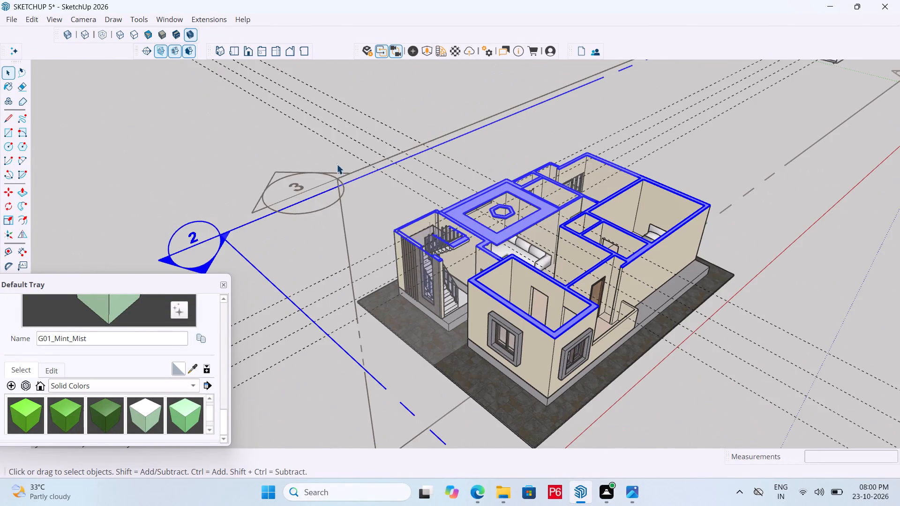
Activate the vertical section plane 3 to open up the room with the false ceiling and its corner light fixture.
double_click(338, 183)
middle_drag(632, 287, 500, 134)
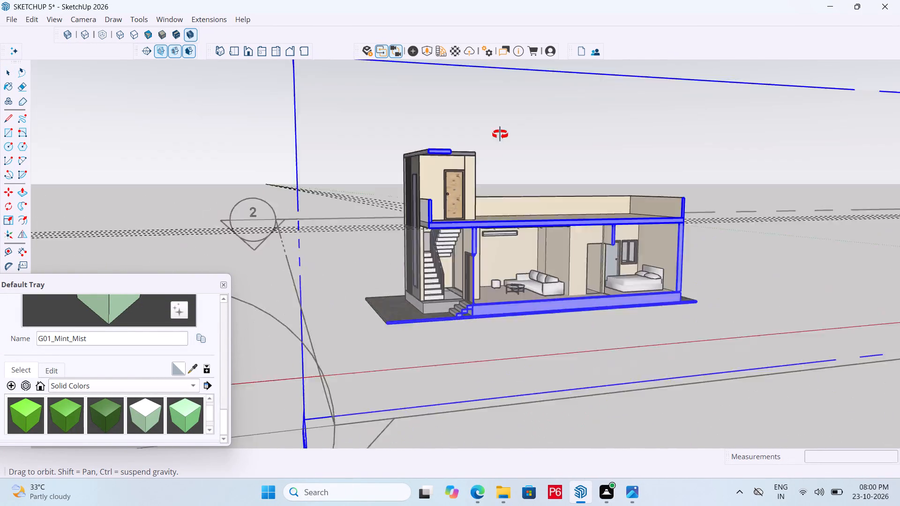
middle_drag(500, 134, 422, 30)
scroll(609, 247, up, 8)
middle_drag(466, 225, 309, 231)
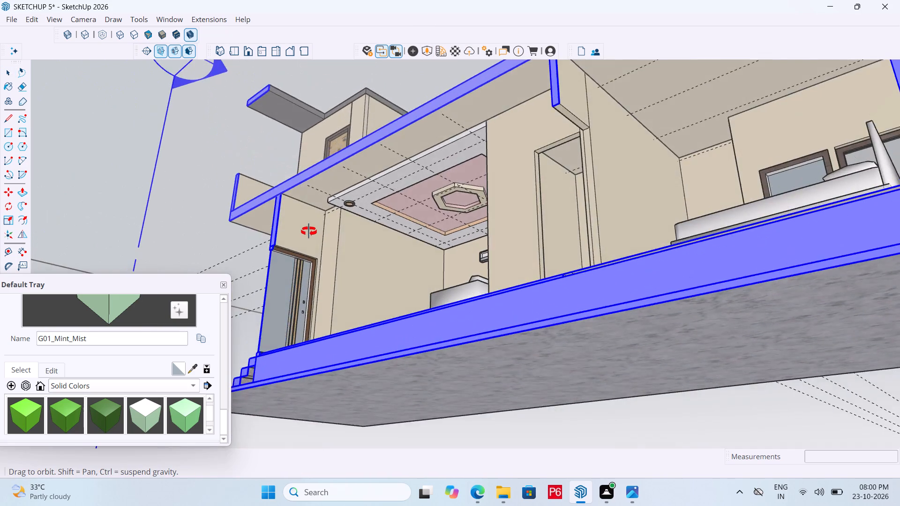
middle_drag(309, 231, 381, 337)
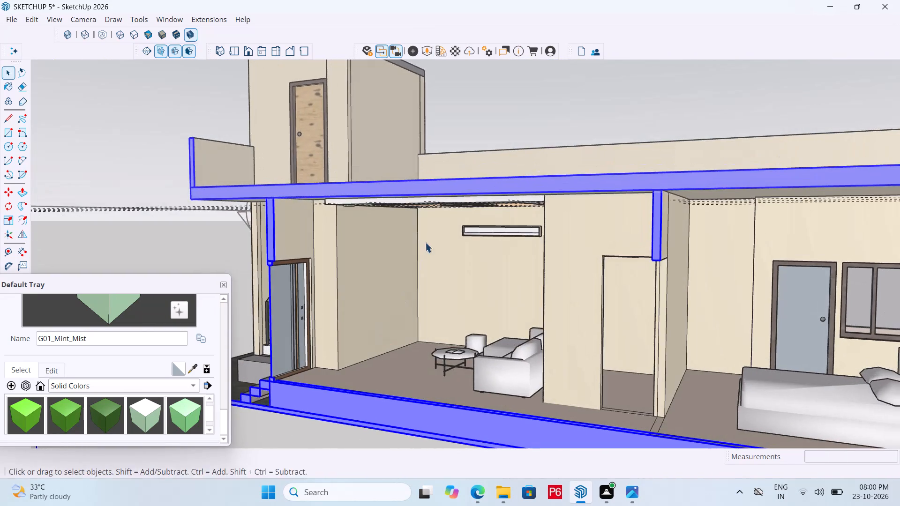
middle_drag(427, 236, 544, 168)
scroll(526, 160, up, 2)
middle_drag(496, 158, 440, 68)
scroll(550, 184, up, 5)
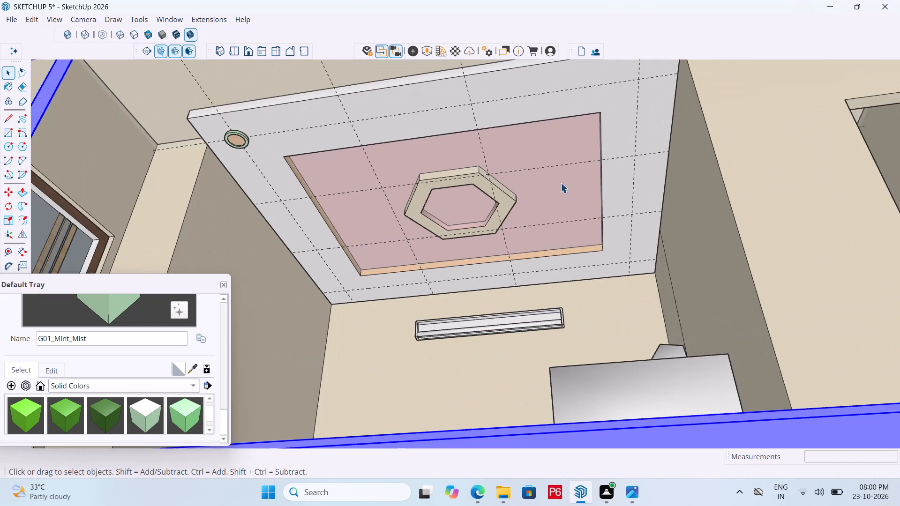
scroll(399, 299, down, 5)
middle_drag(405, 306, 450, 313)
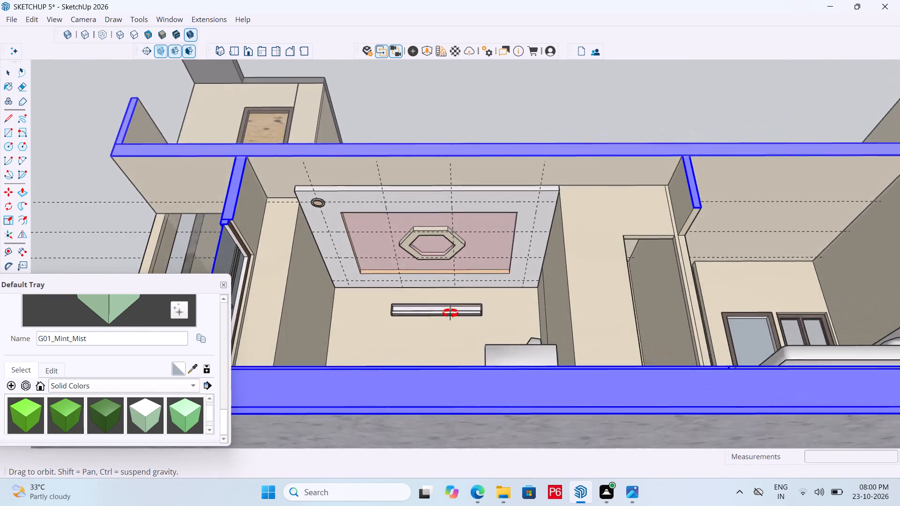
middle_drag(450, 313, 452, 318)
scroll(310, 171, up, 13)
scroll(227, 230, down, 10)
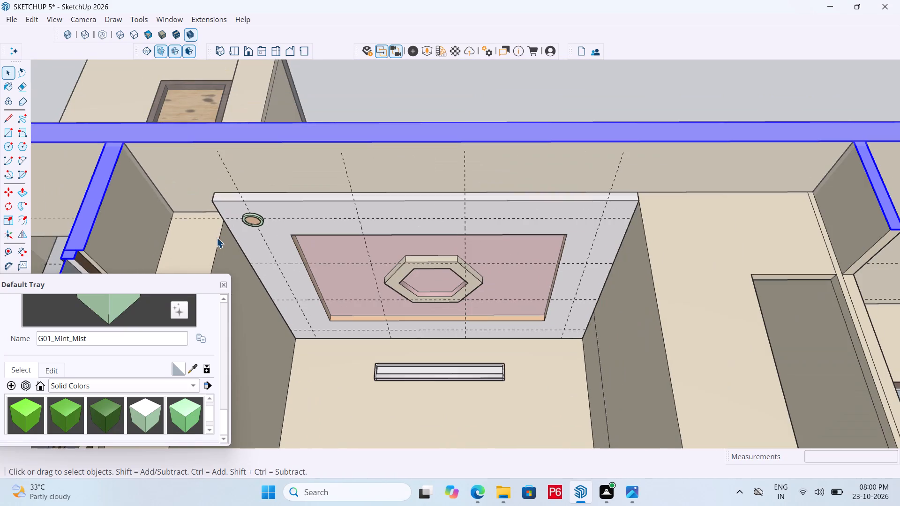
Save the model with section plane 3 active.
key(ctrl+s)
key(ctrl+s)
key(ctrl+s)
key(ctrl+s)
key(ctrl+s)
key(ctrl+s)
key(ctrl+s)
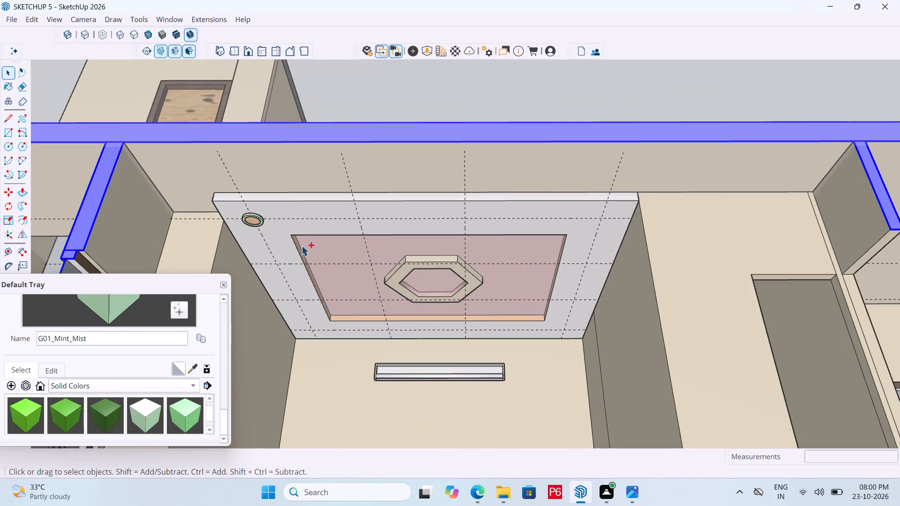
key(ctrl+s)
key(ctrl+s)
key(ctrl+s)
key(ctrl+s)
key(ctrl+s)
key(ctrl+s)
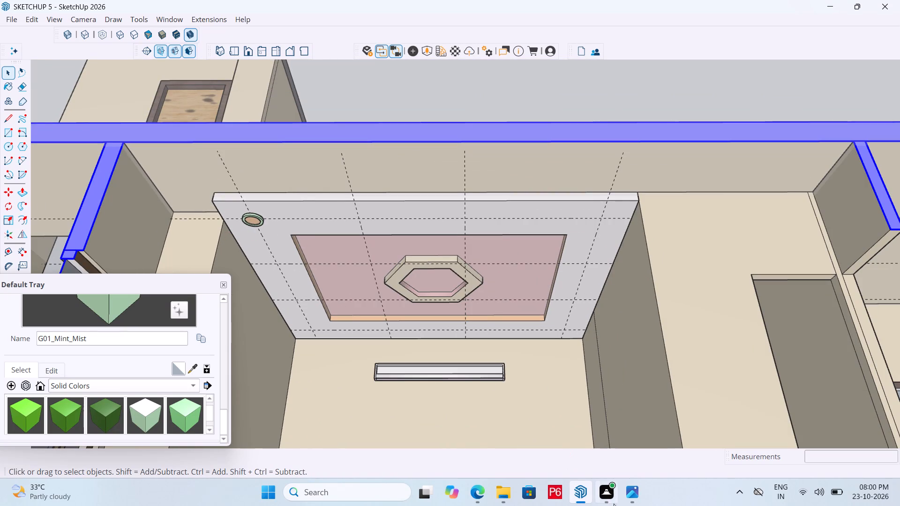
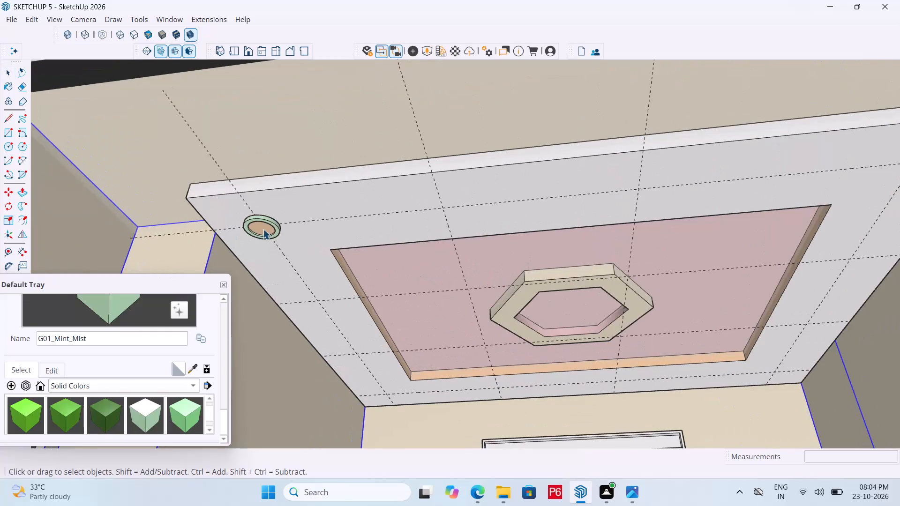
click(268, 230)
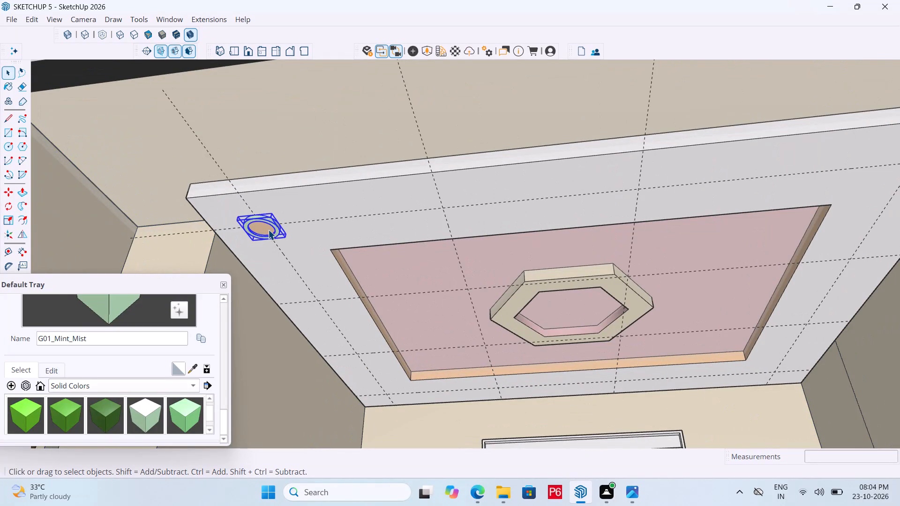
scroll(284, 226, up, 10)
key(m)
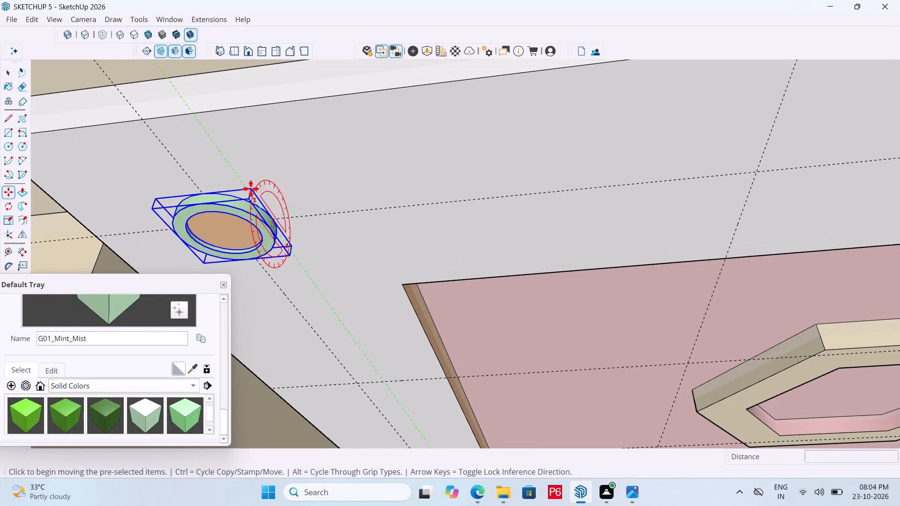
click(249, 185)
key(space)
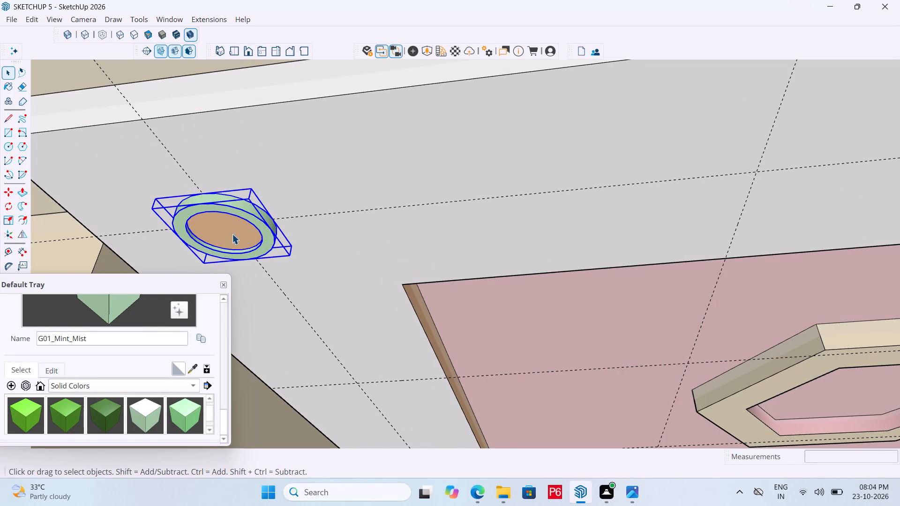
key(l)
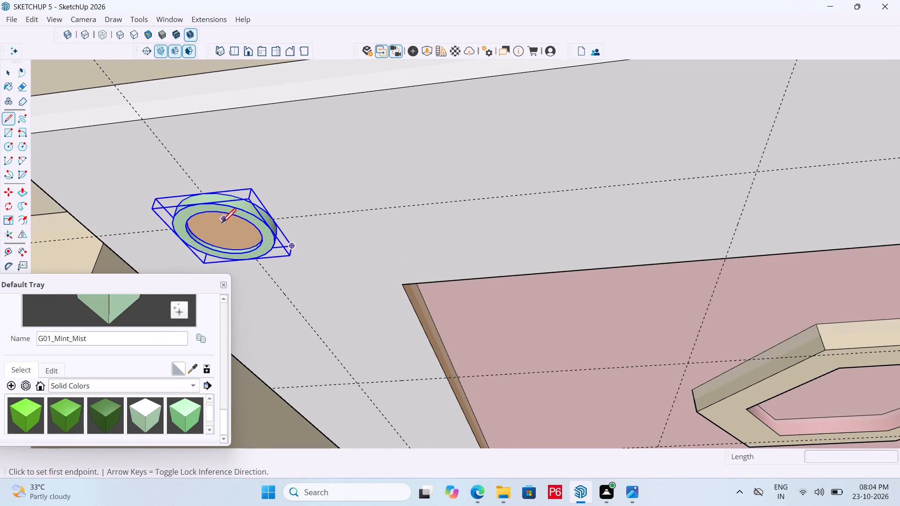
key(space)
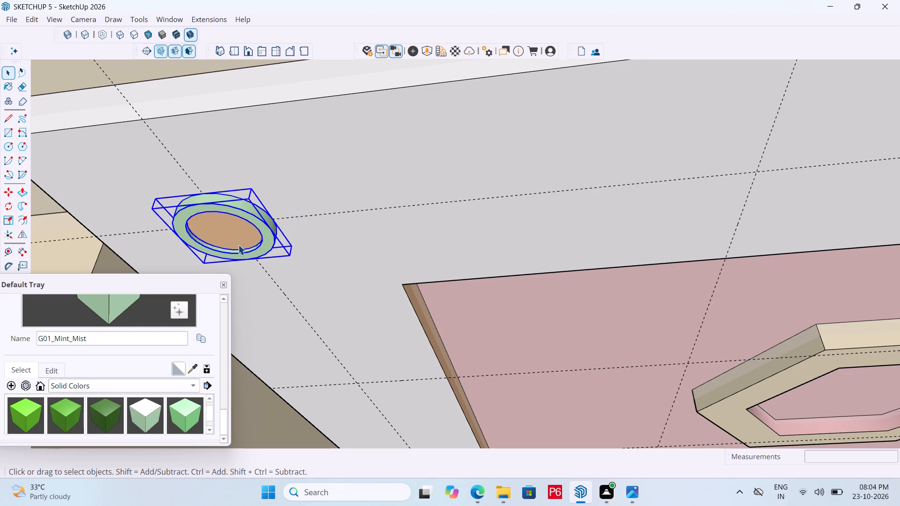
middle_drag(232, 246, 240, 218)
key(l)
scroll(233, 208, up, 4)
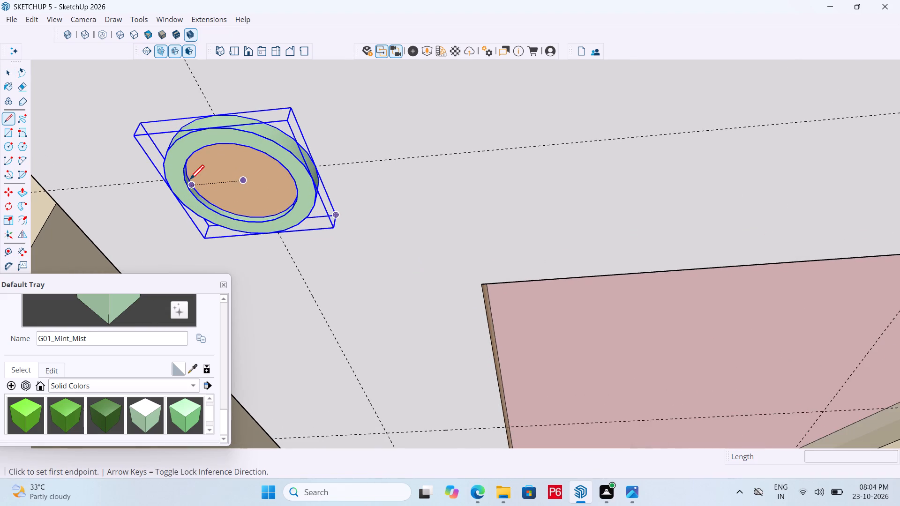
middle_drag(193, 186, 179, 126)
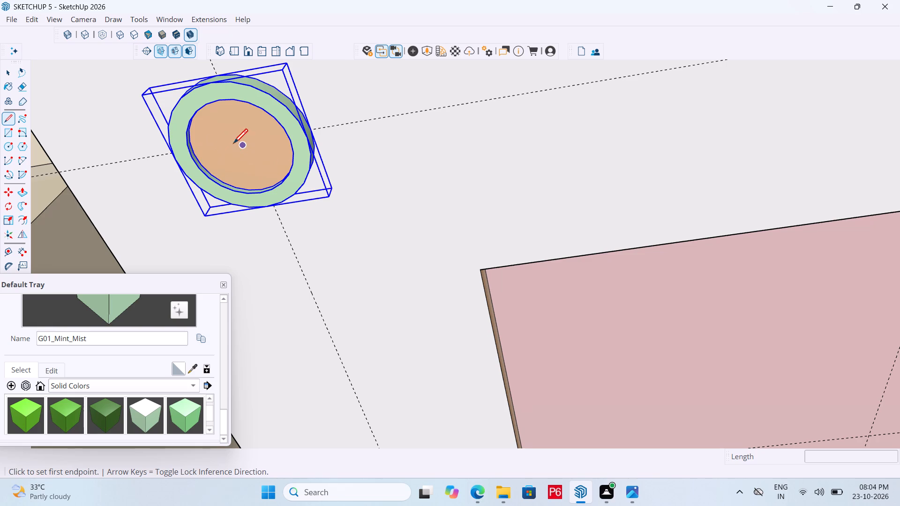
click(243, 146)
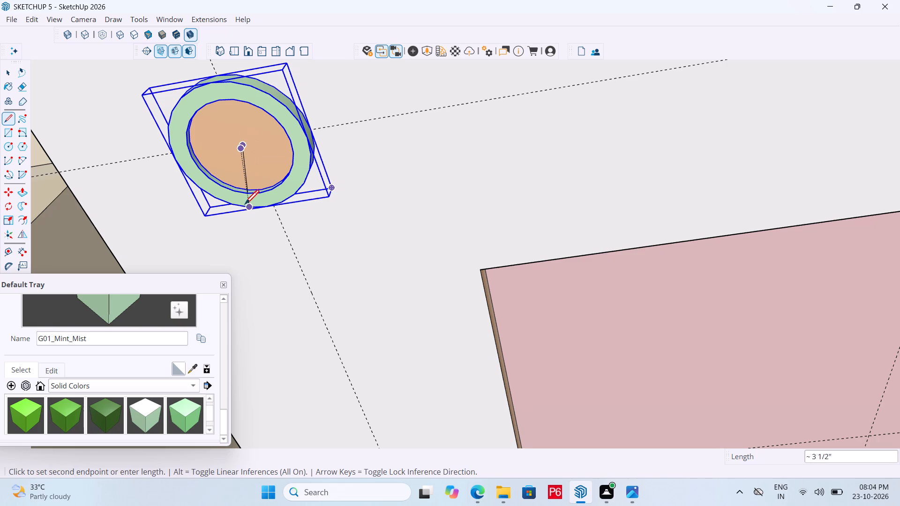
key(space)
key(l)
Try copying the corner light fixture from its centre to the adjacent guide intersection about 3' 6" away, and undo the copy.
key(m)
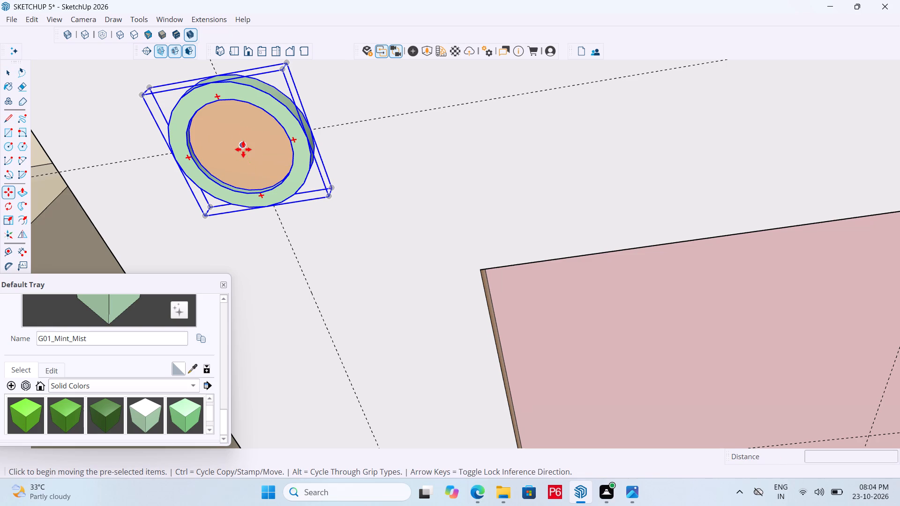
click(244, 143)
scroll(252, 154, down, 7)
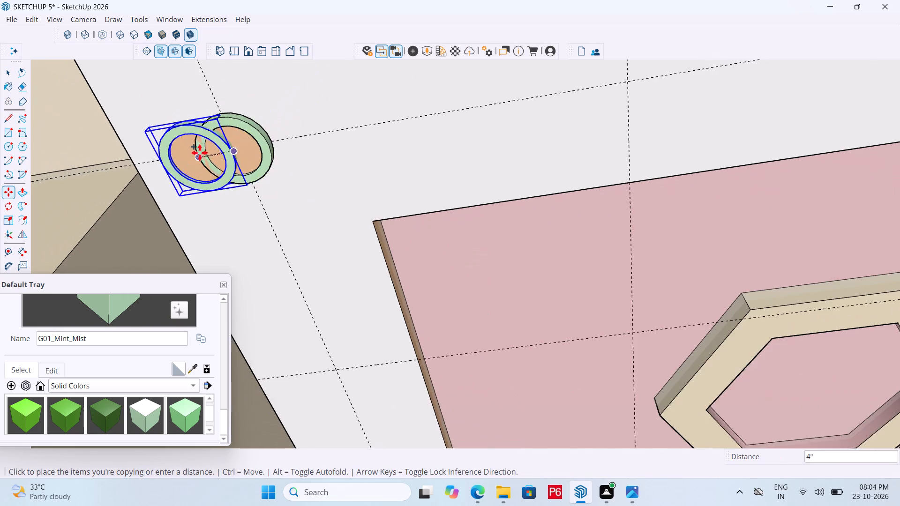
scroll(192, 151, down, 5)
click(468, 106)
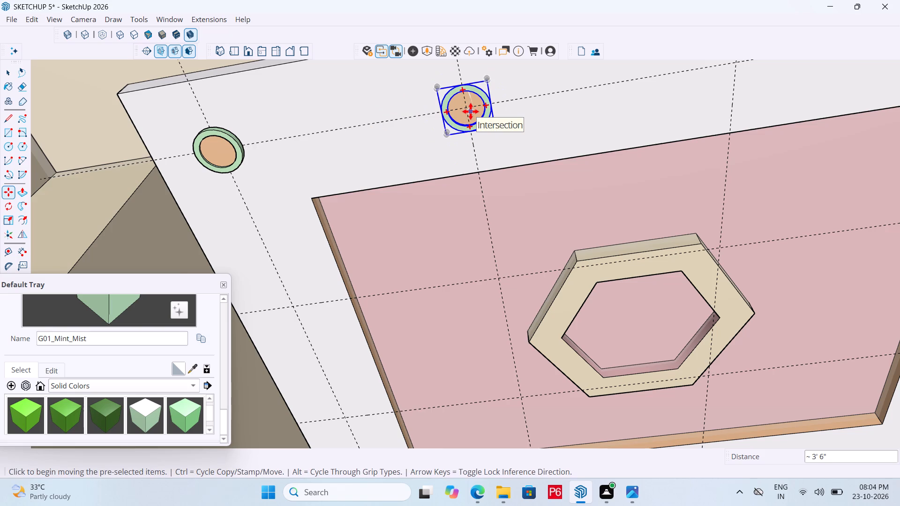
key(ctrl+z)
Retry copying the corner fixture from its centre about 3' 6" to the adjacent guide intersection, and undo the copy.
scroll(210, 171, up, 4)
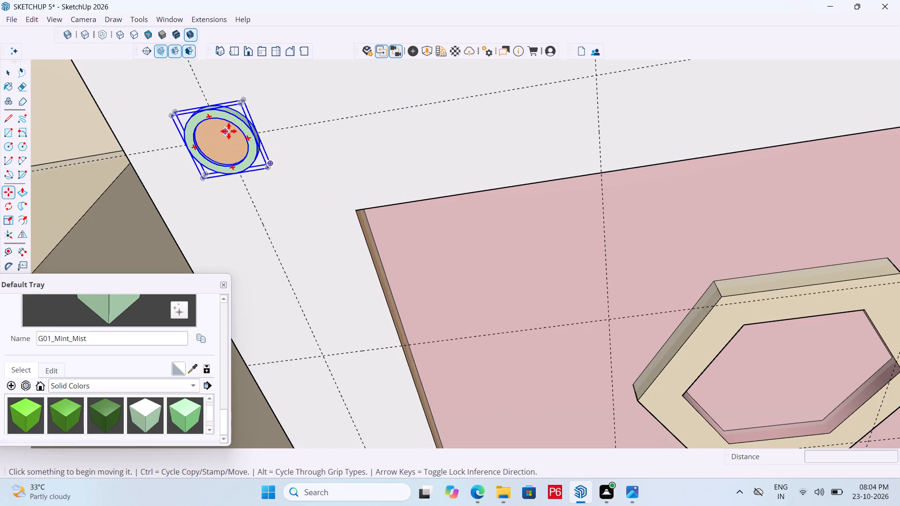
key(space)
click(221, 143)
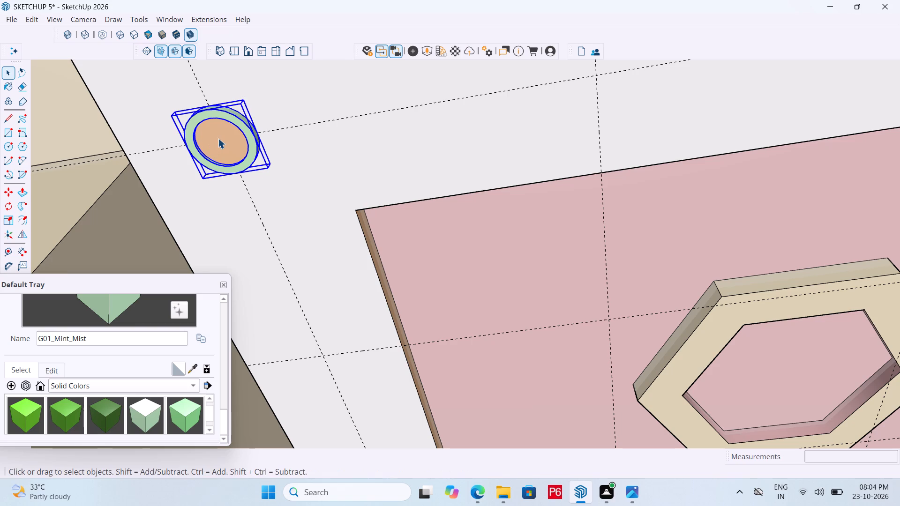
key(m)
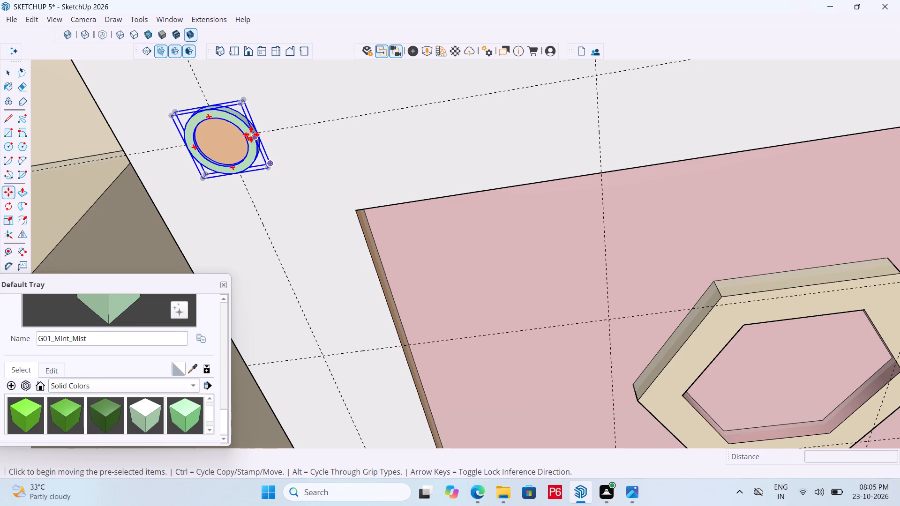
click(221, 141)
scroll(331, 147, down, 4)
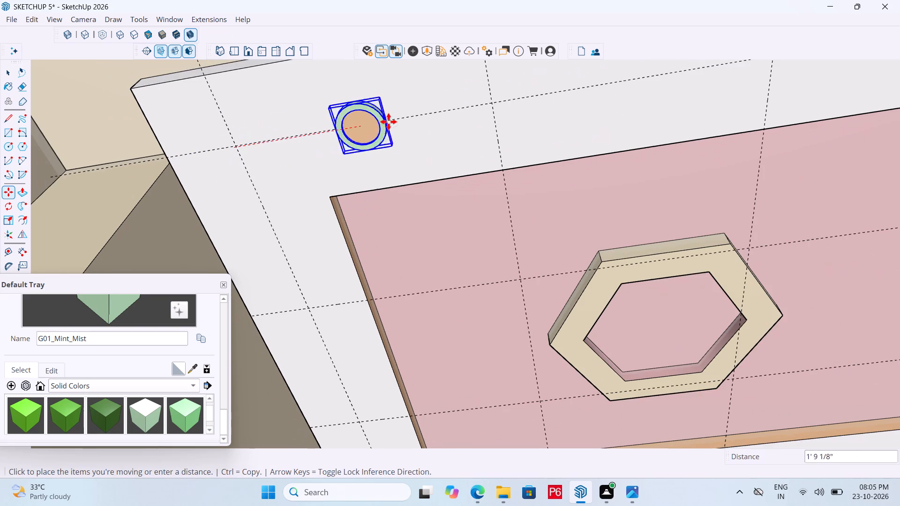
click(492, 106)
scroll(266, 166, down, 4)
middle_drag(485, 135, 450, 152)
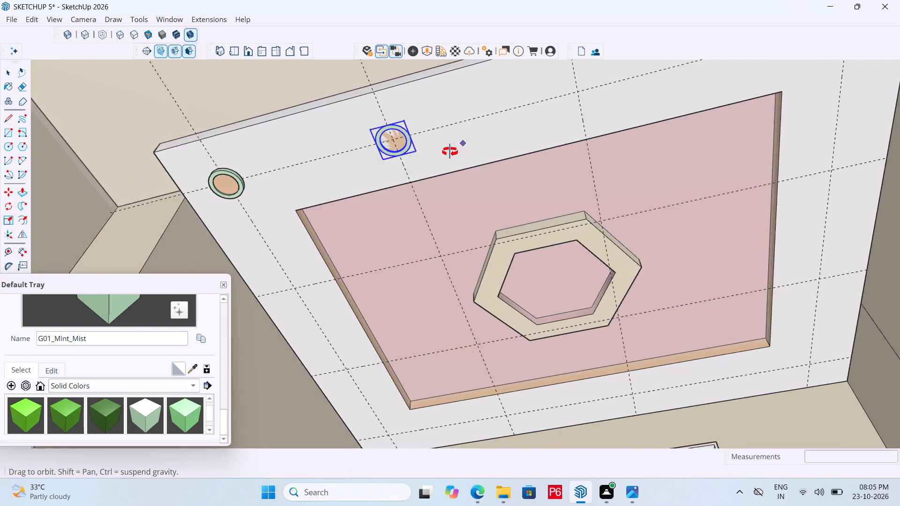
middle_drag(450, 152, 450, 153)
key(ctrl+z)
Copy the corner light fixture by its group corner about 3' 6" along the long border to the second guide intersection.
scroll(237, 194, up, 2)
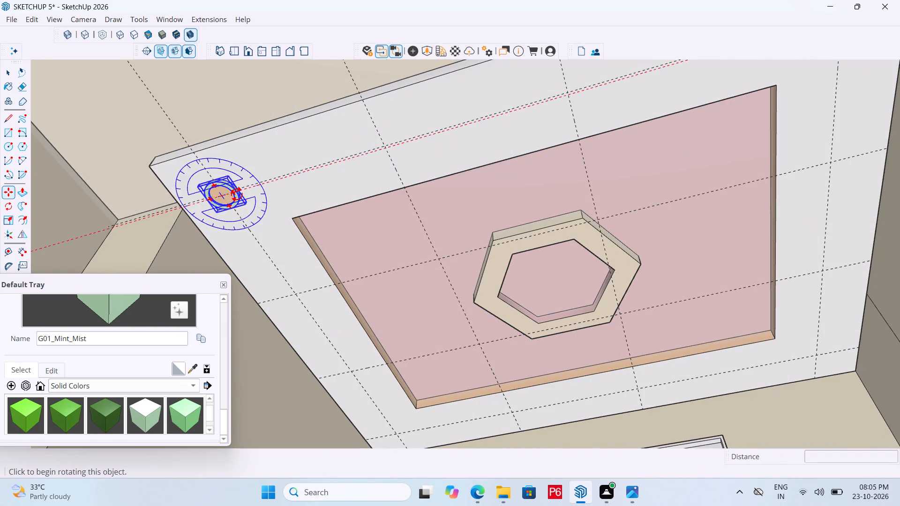
scroll(237, 194, up, 3)
key(space)
click(211, 174)
click(215, 172)
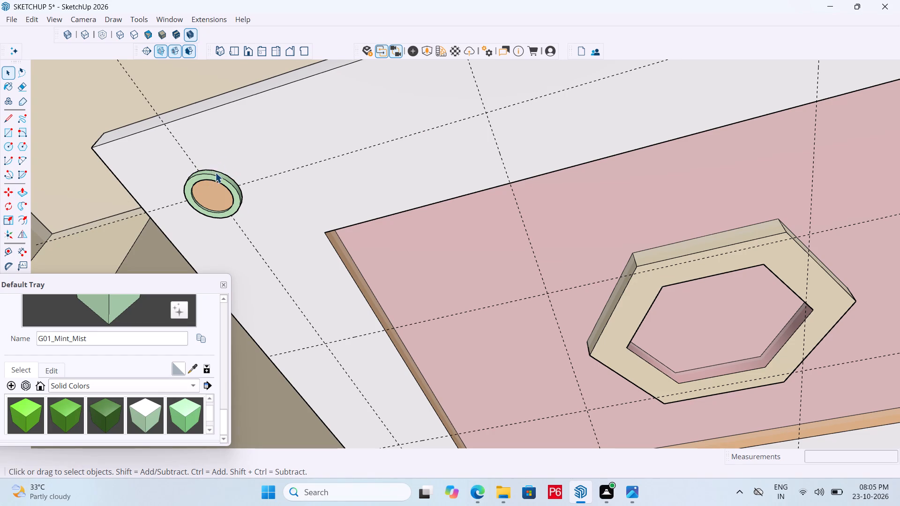
scroll(220, 176, up, 6)
key(m)
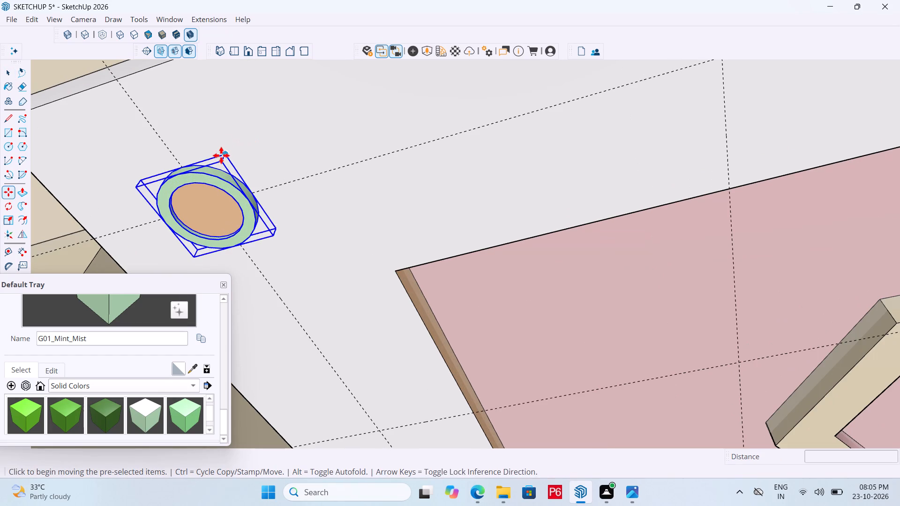
click(226, 155)
scroll(217, 149, down, 11)
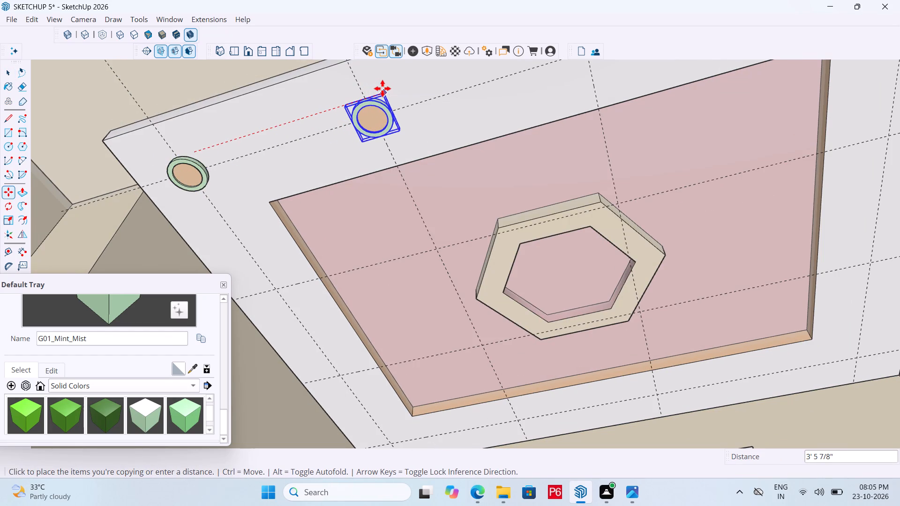
click(382, 89)
Copy the second light fixture by its group corner about 3' 6" along the same border to the third guide intersection.
middle_drag(384, 110, 323, 164)
scroll(330, 149, up, 4)
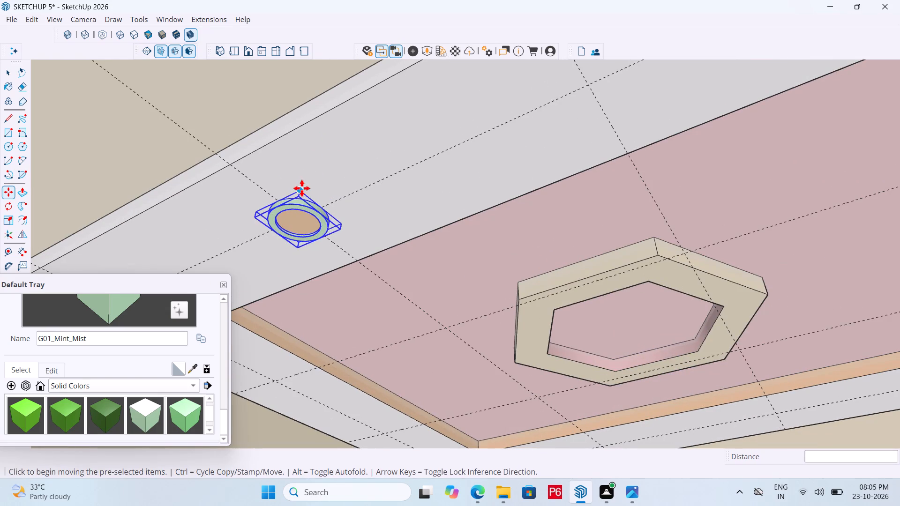
click(302, 188)
scroll(304, 179, down, 6)
scroll(426, 109, up, 4)
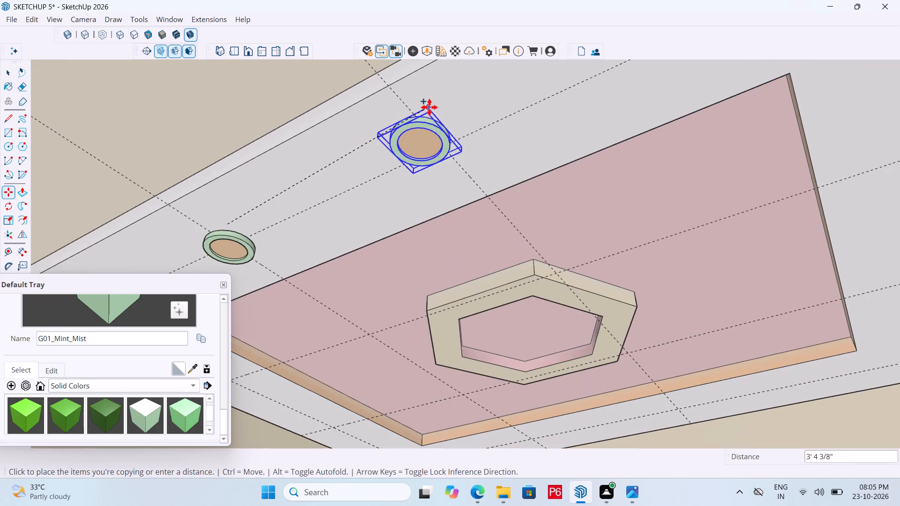
middle_drag(447, 108, 416, 81)
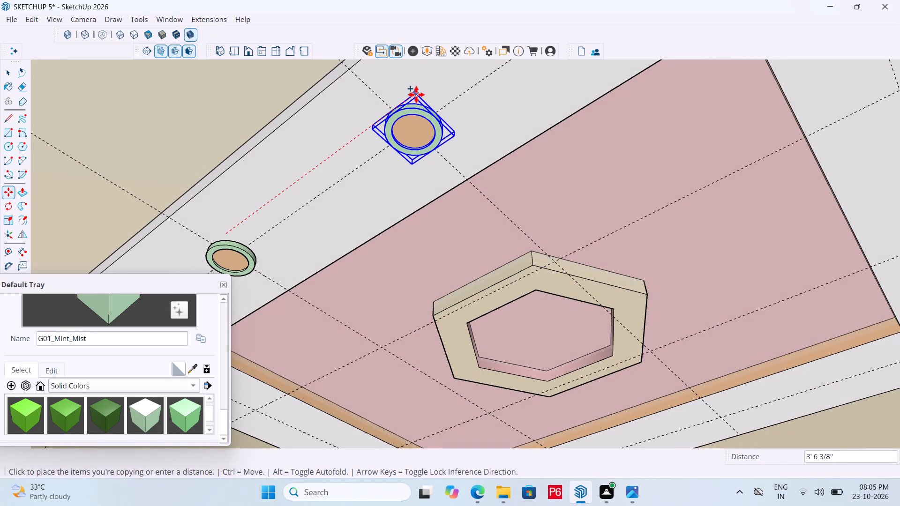
click(417, 96)
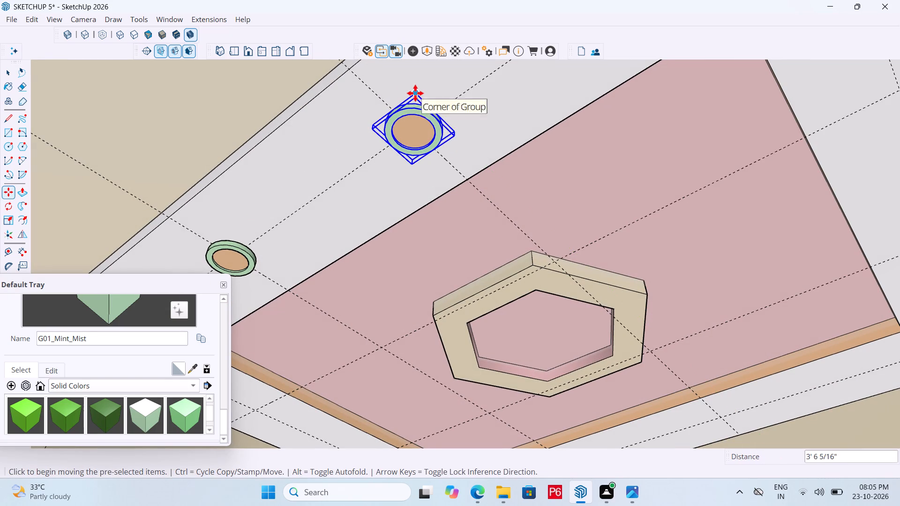
Copy the third light fixture about 4' 6" along the same border to the guide intersection at the far corner.
click(415, 93)
ctrl+scroll(368, 169, down, 6)
scroll(323, 193, down, 6)
middle_drag(424, 152, 501, 165)
scroll(590, 119, up, 9)
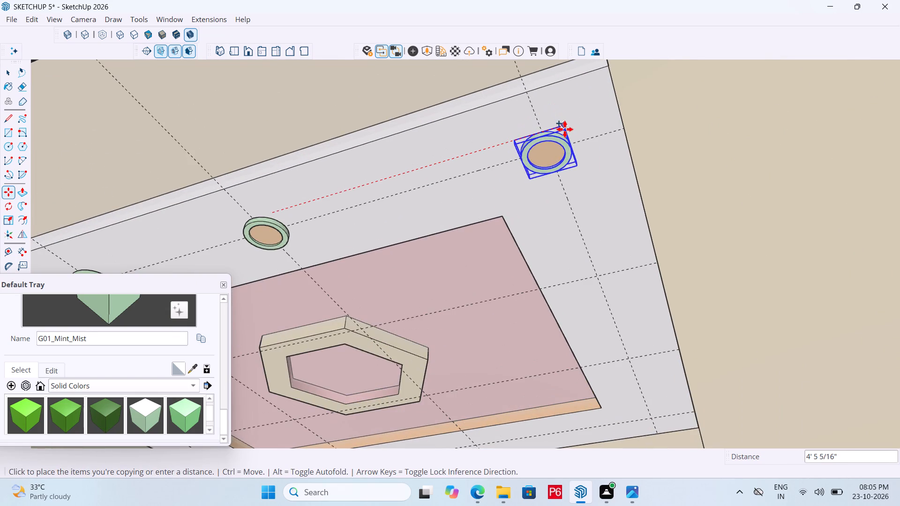
click(570, 127)
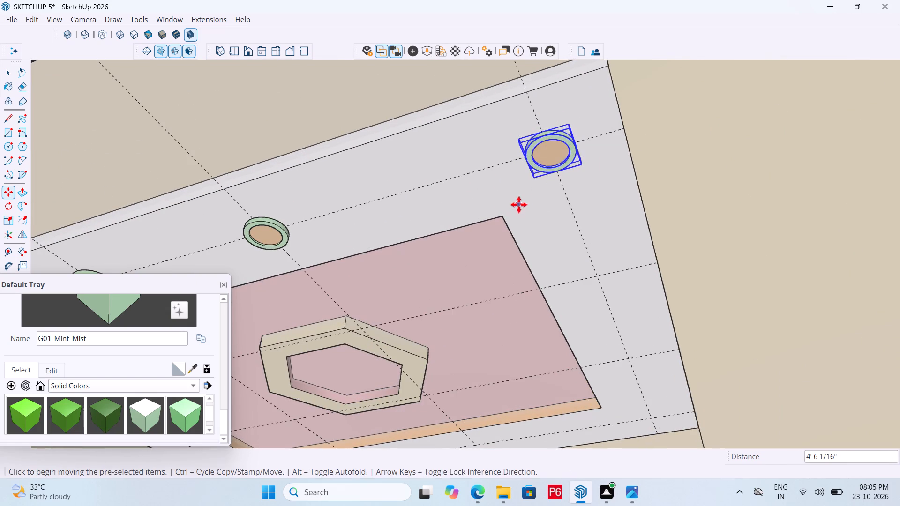
Save the model with the row of four light fixtures.
middle_drag(522, 204, 623, 152)
scroll(645, 156, down, 7)
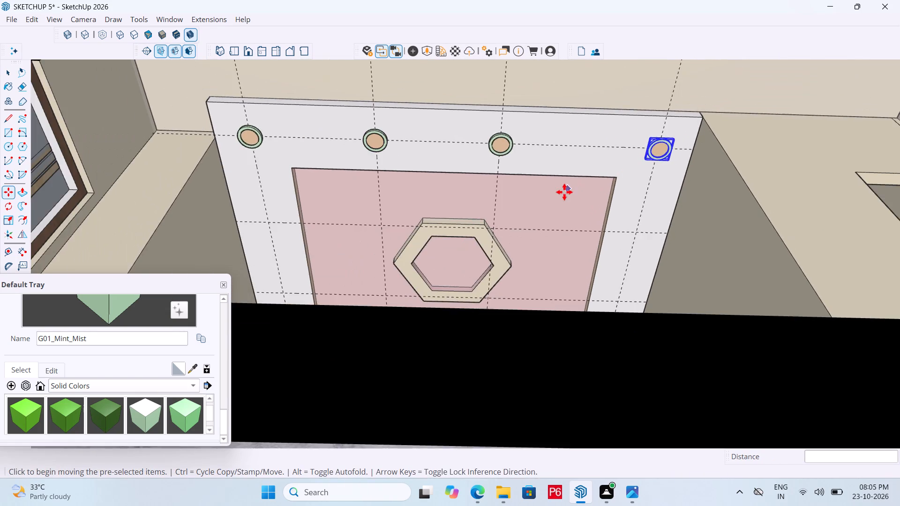
middle_drag(564, 194, 558, 222)
key(ctrl+s)
key(ctrl+s)
key(ctrl+s)
key(ctrl+s)
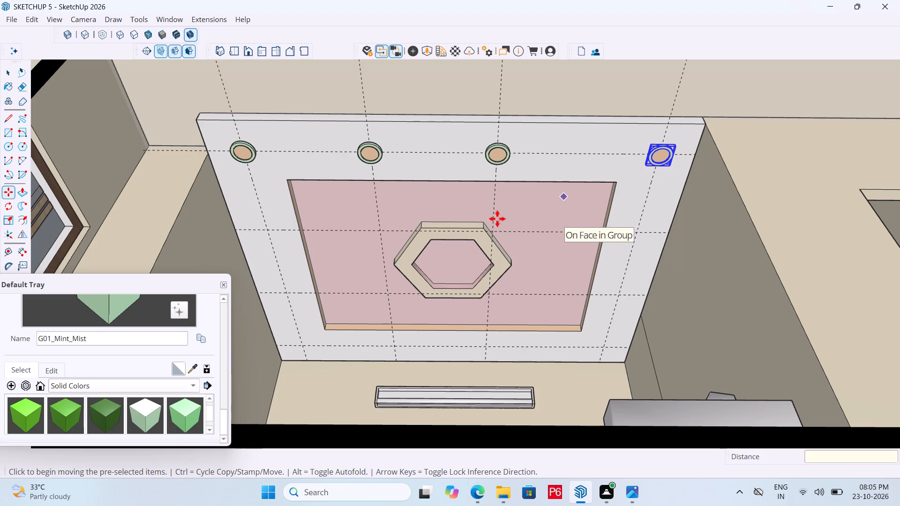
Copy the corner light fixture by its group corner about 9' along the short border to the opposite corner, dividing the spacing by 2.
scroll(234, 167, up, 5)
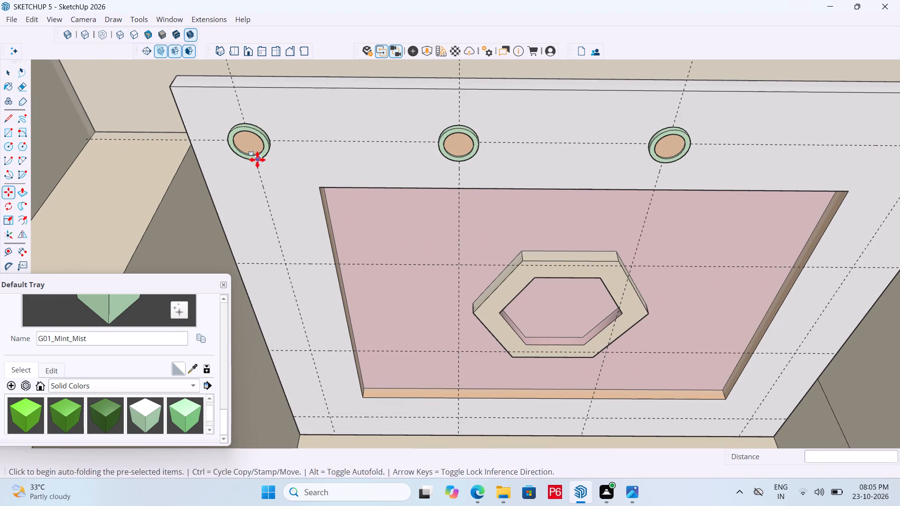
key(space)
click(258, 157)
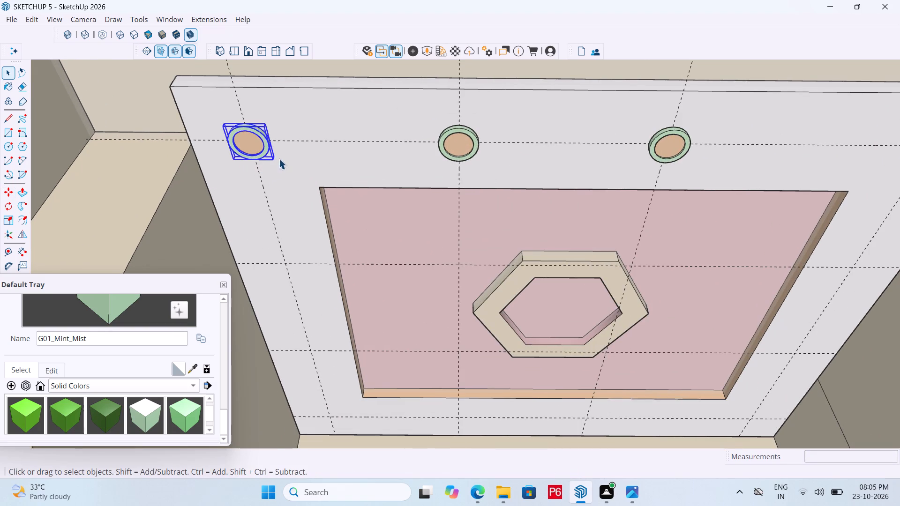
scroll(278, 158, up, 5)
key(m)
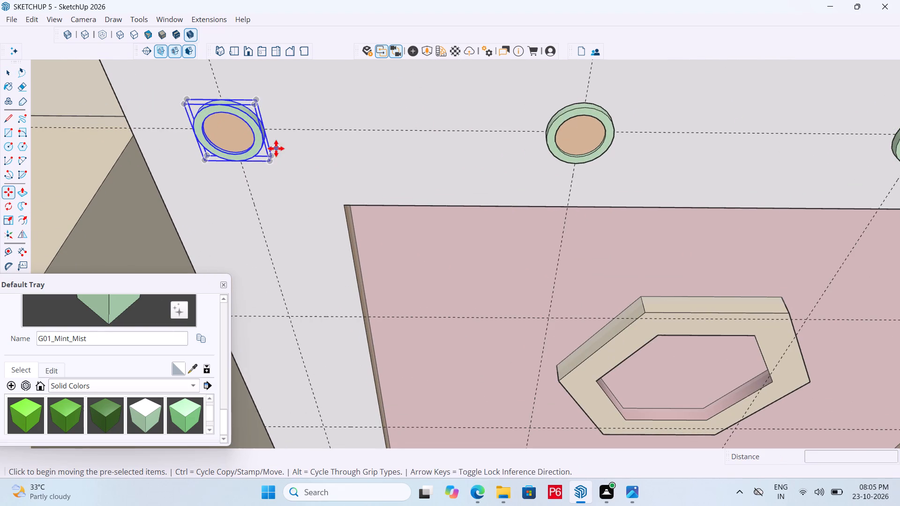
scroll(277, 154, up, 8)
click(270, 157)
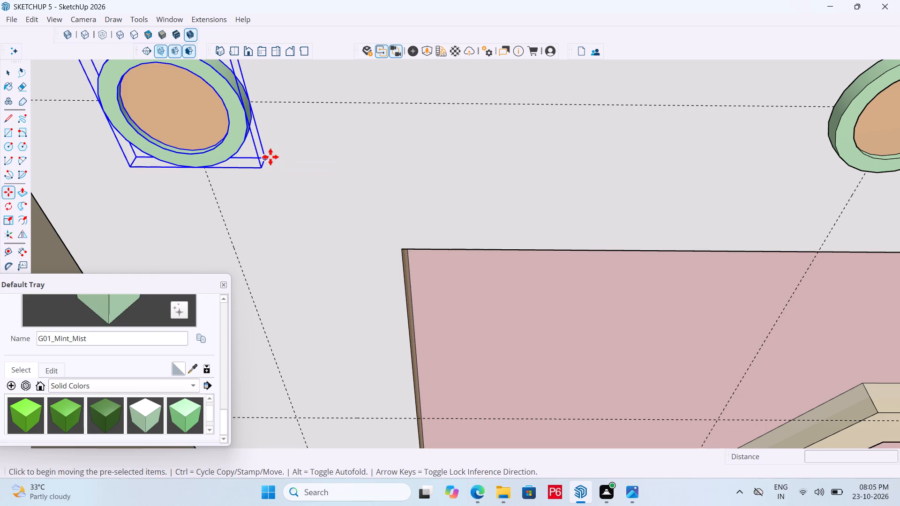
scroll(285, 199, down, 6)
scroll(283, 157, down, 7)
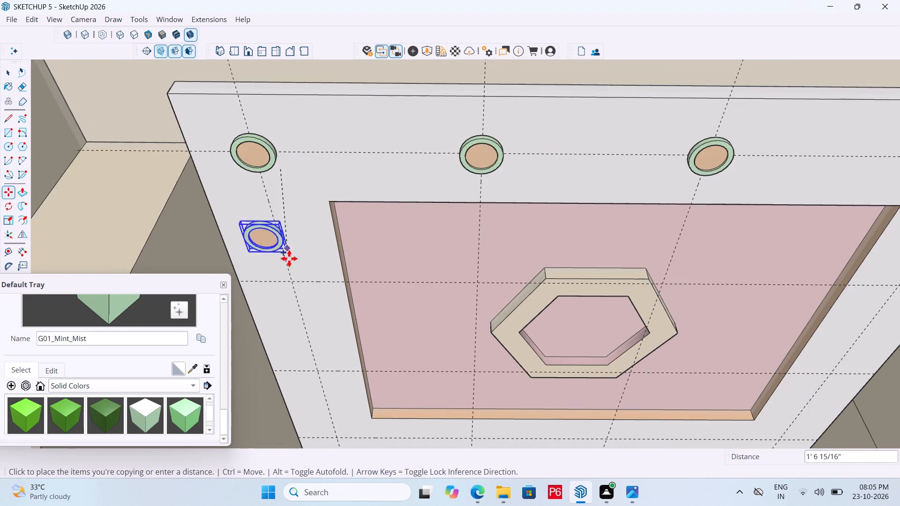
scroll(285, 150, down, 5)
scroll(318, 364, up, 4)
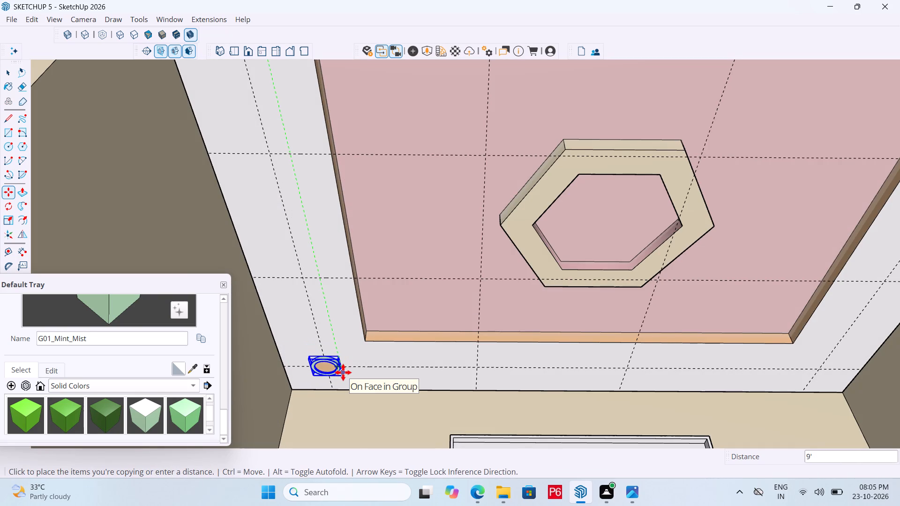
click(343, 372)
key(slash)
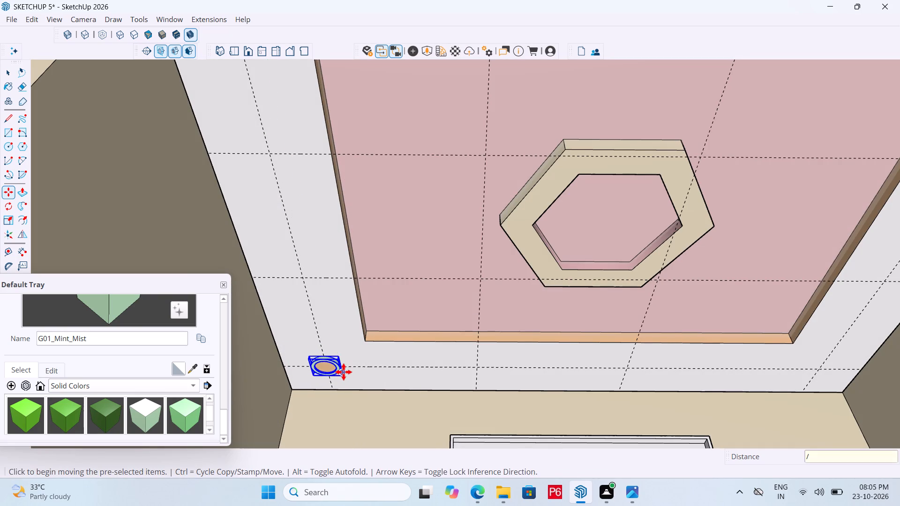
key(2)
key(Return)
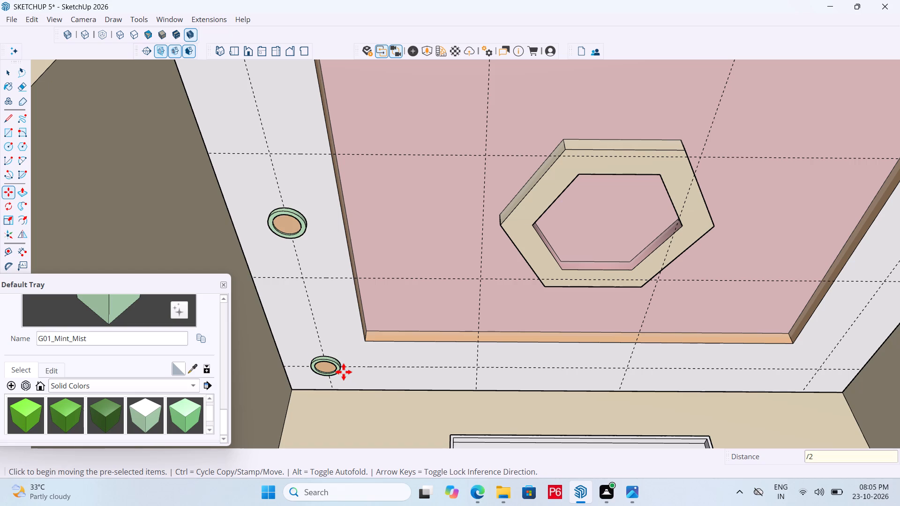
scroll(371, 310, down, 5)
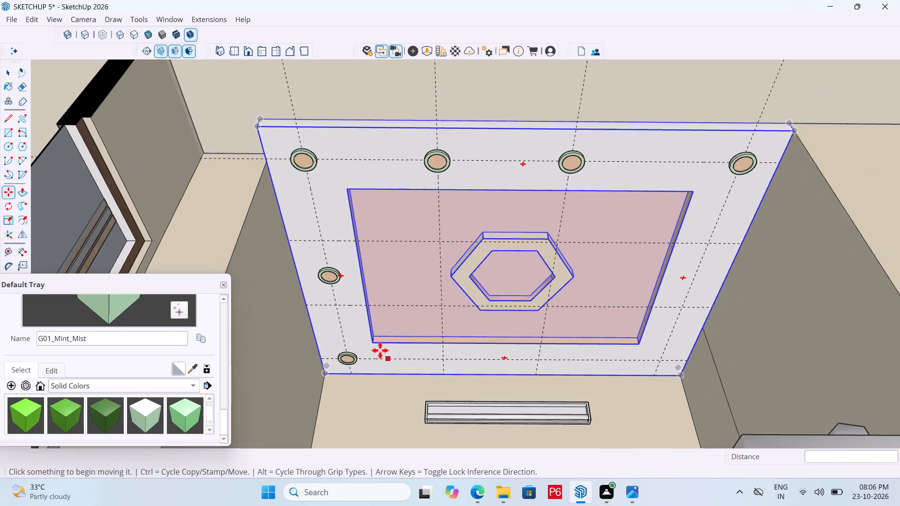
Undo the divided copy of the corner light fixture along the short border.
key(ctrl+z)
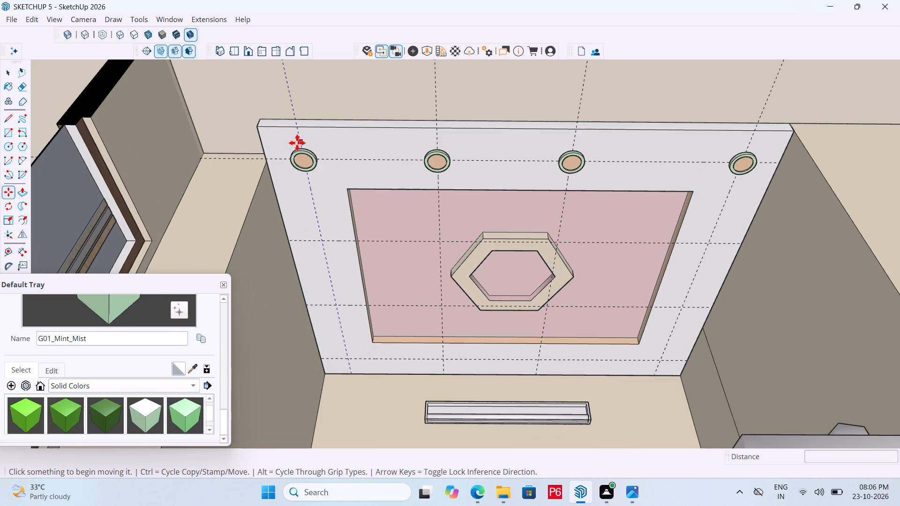
Copy the corner light fixture by its group corner about 9' 1" along the short border to the guide intersection at the opposite corner.
key(space)
click(311, 167)
scroll(314, 164, up, 11)
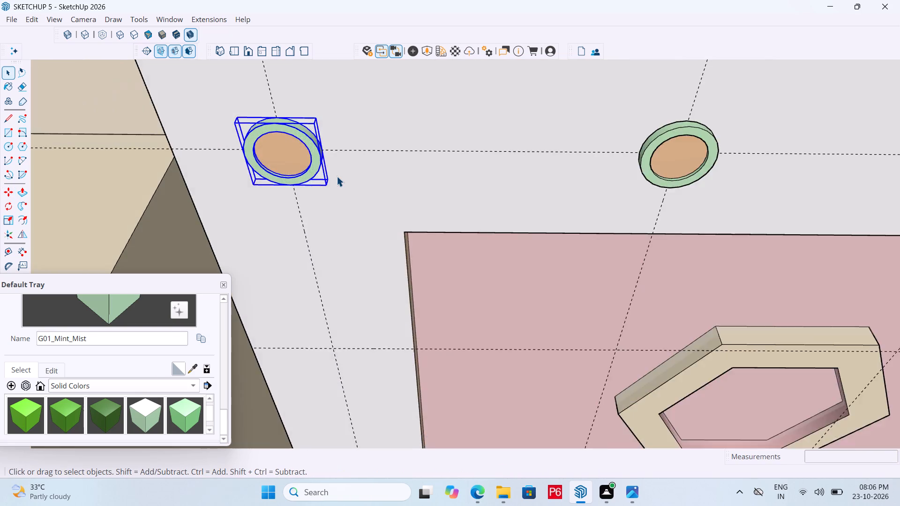
scroll(337, 176, up, 4)
key(m)
click(321, 182)
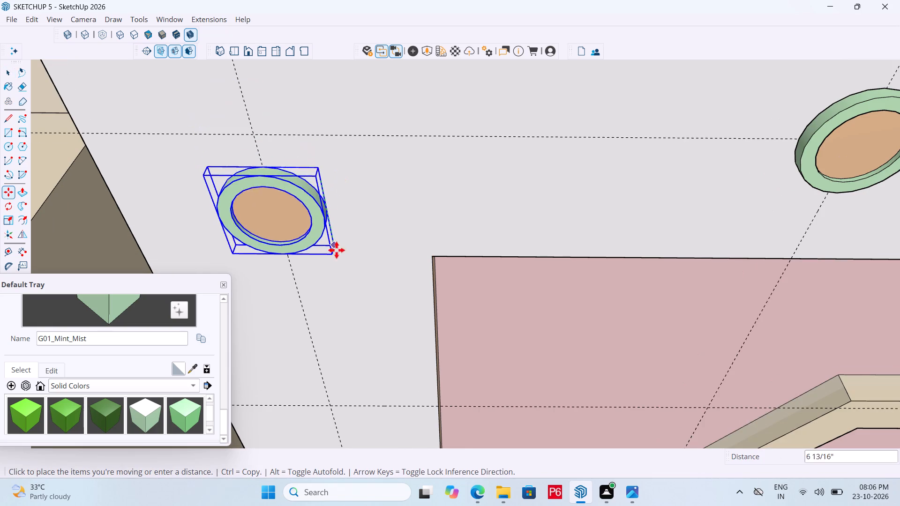
scroll(338, 257, down, 8)
scroll(315, 222, down, 7)
scroll(370, 415, up, 6)
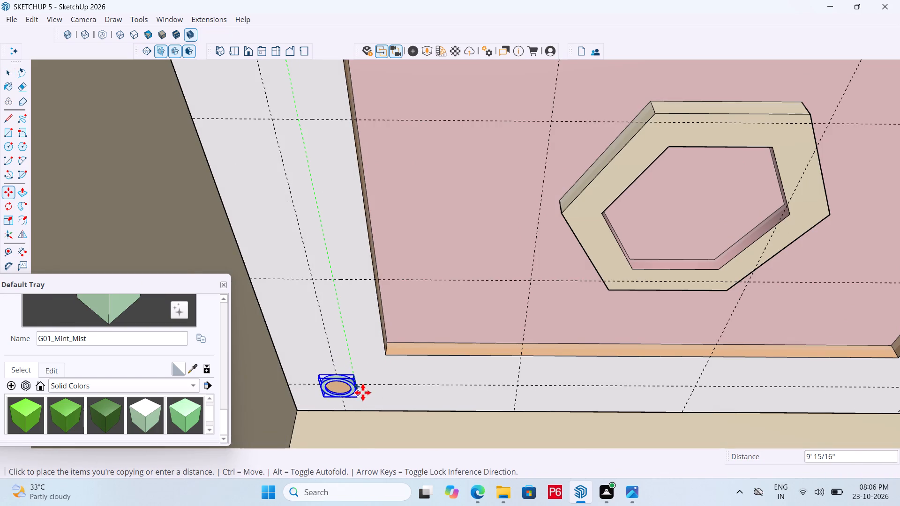
middle_drag(363, 392, 340, 252)
scroll(341, 270, down, 4)
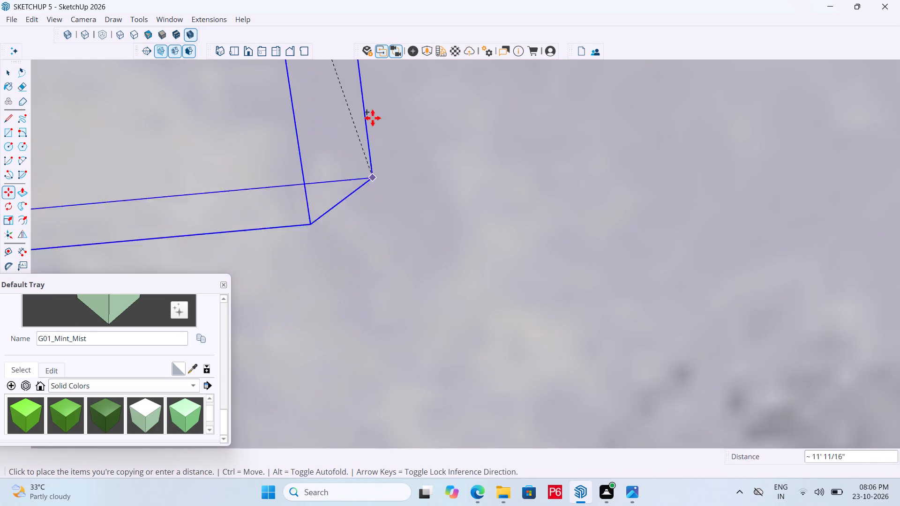
click(244, 52)
click(221, 53)
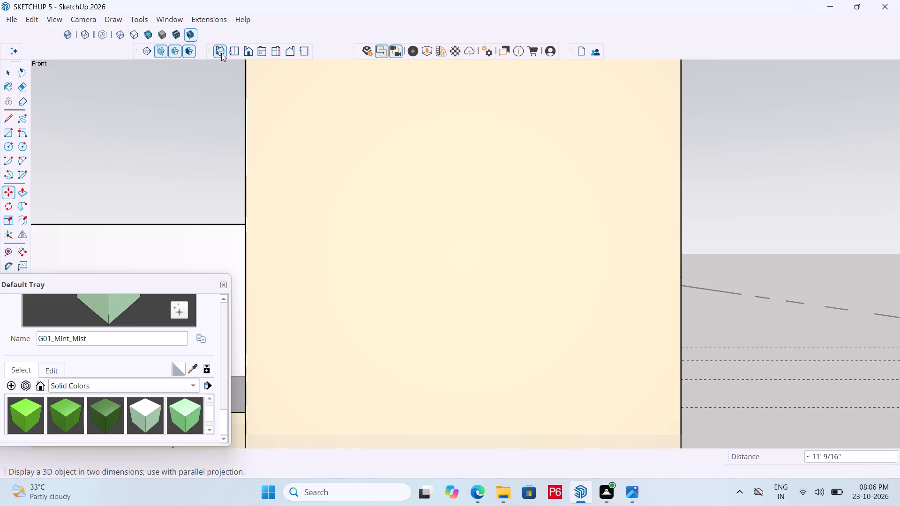
scroll(489, 238, down, 6)
scroll(578, 253, down, 7)
scroll(515, 277, down, 5)
middle_drag(699, 278, 213, 244)
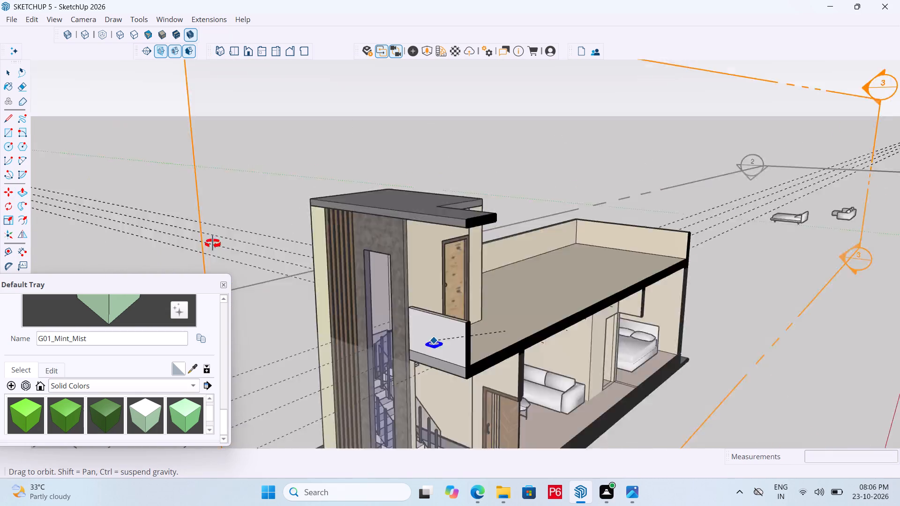
middle_drag(213, 244, 82, 225)
middle_drag(495, 368, 431, 247)
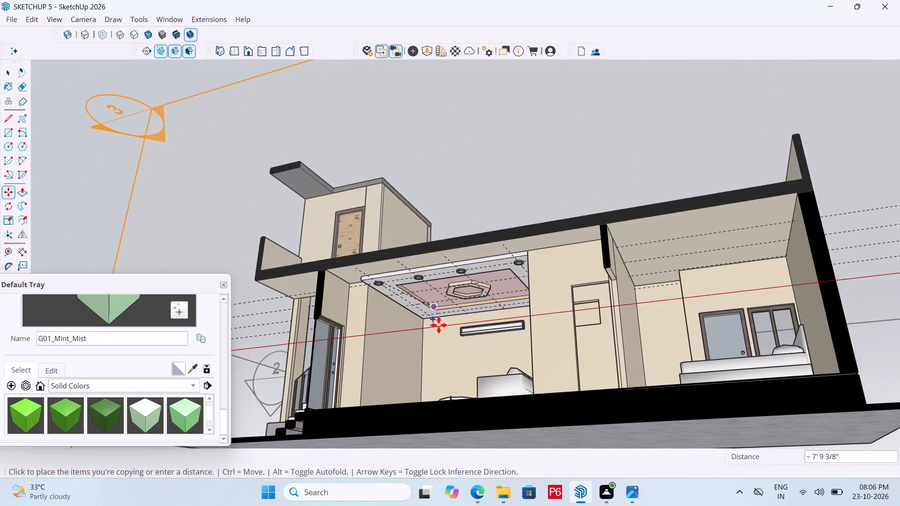
scroll(439, 325, up, 10)
middle_drag(411, 295, 420, 250)
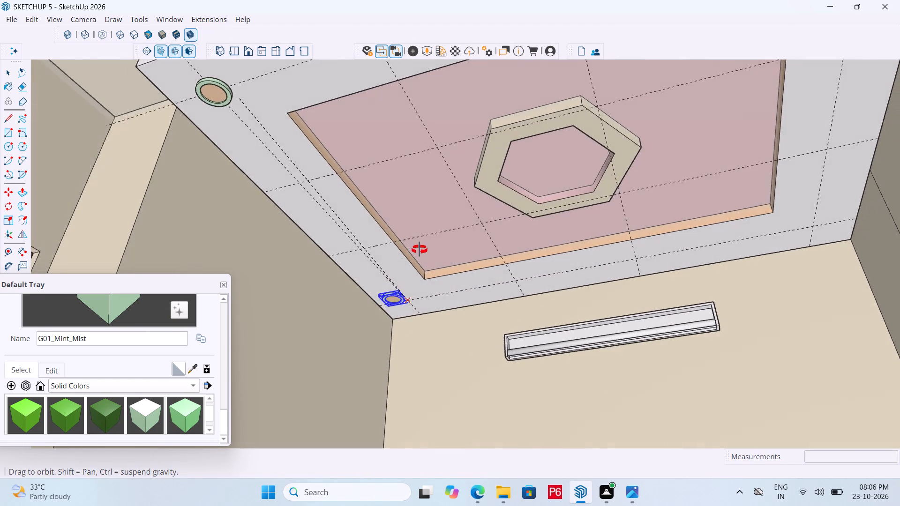
middle_drag(420, 250, 420, 246)
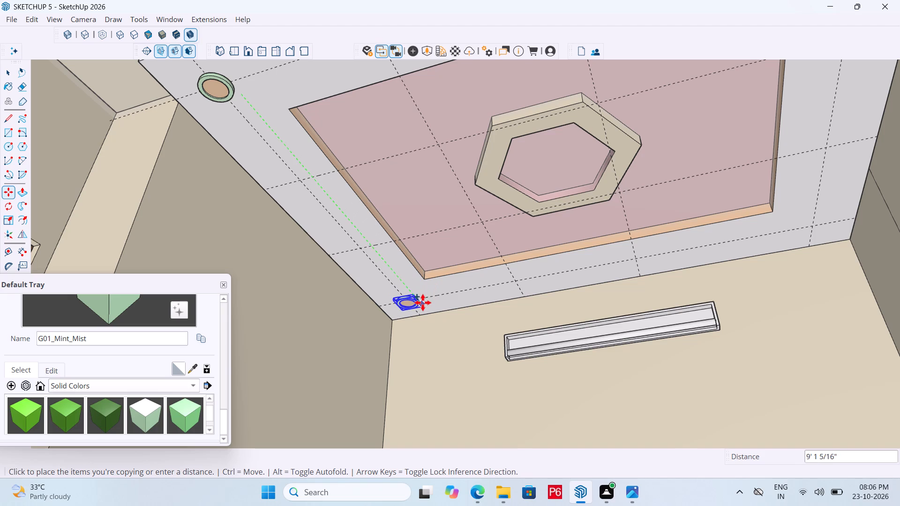
click(423, 302)
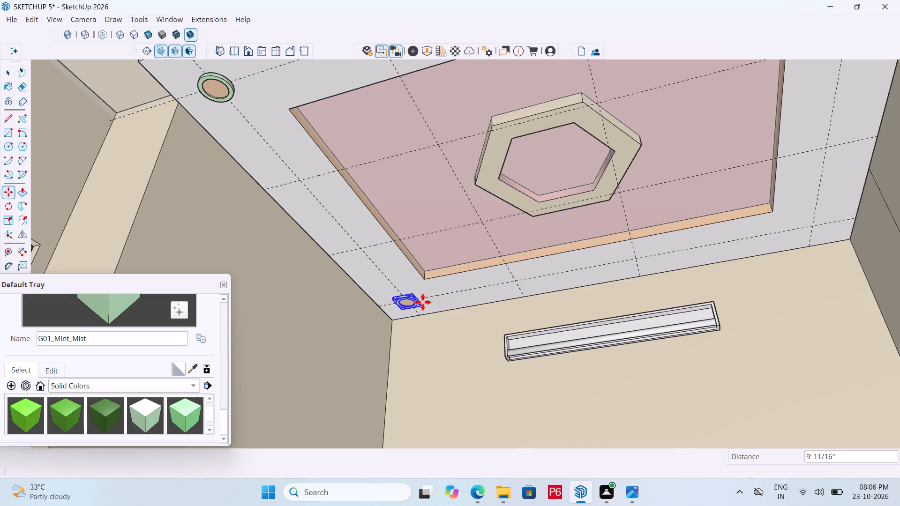
Divide the copy distance by 3 to fill the short border with evenly spaced light fixtures.
key(slash)
key(3)
key(Return)
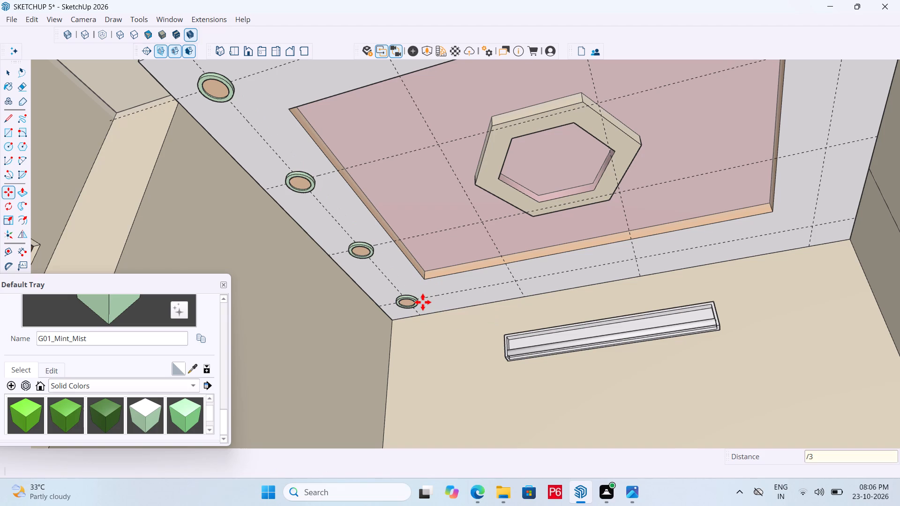
Save the model with the light fixtures along the short border.
scroll(437, 286, down, 3)
middle_drag(421, 276, 407, 250)
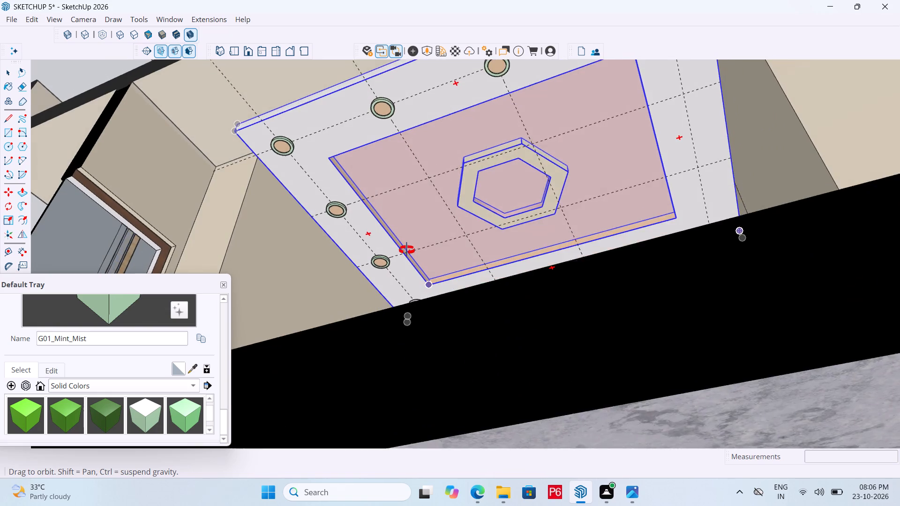
middle_drag(407, 250, 428, 279)
key(space)
key(ctrl+s)
key(ctrl+s)
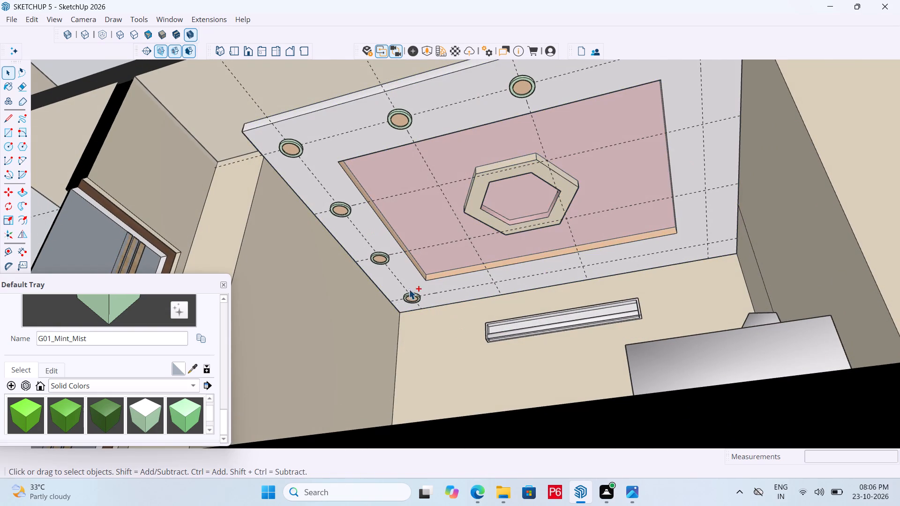
Copy the other three light fixtures of the long row together about 9' 1" across the ceiling to the guide intersections on the opposite long border.
scroll(394, 311, down, 4)
middle_drag(394, 313, 406, 319)
key(space)
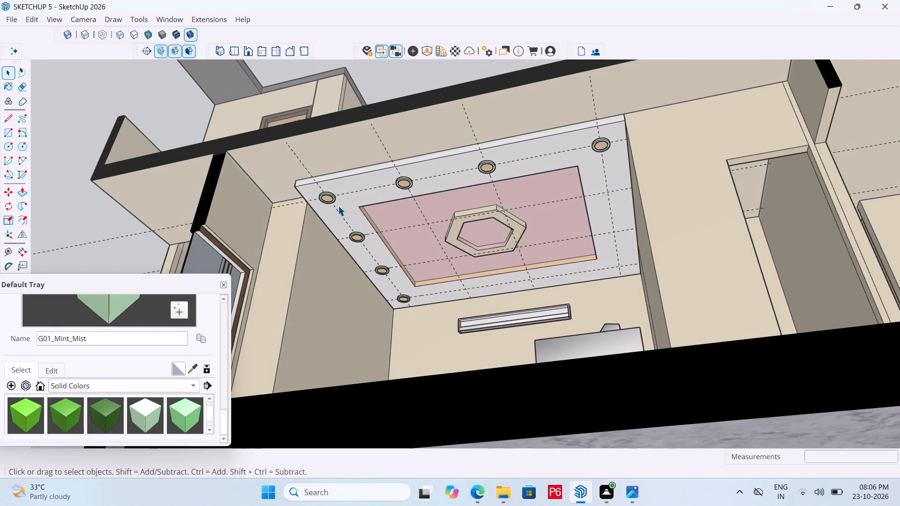
click(325, 199)
key(space)
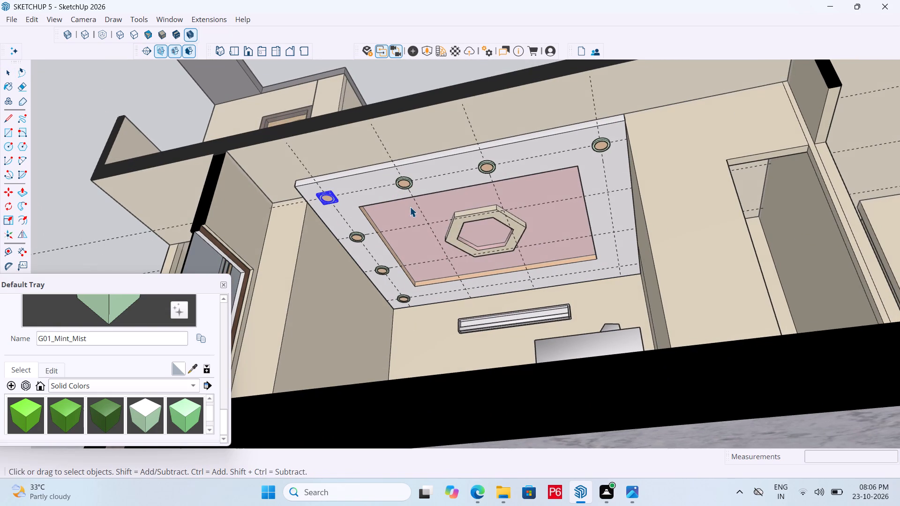
click(429, 310)
click(408, 184)
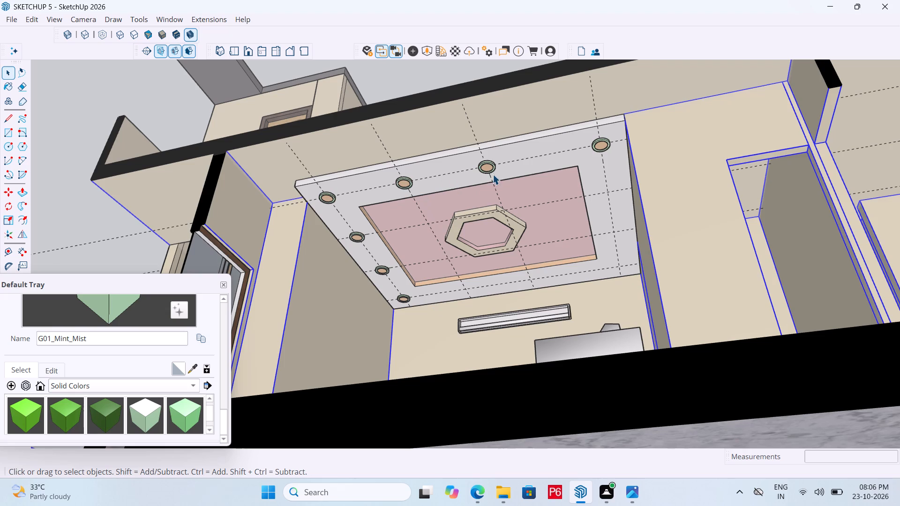
ctrl+click(489, 171)
ctrl+click(599, 148)
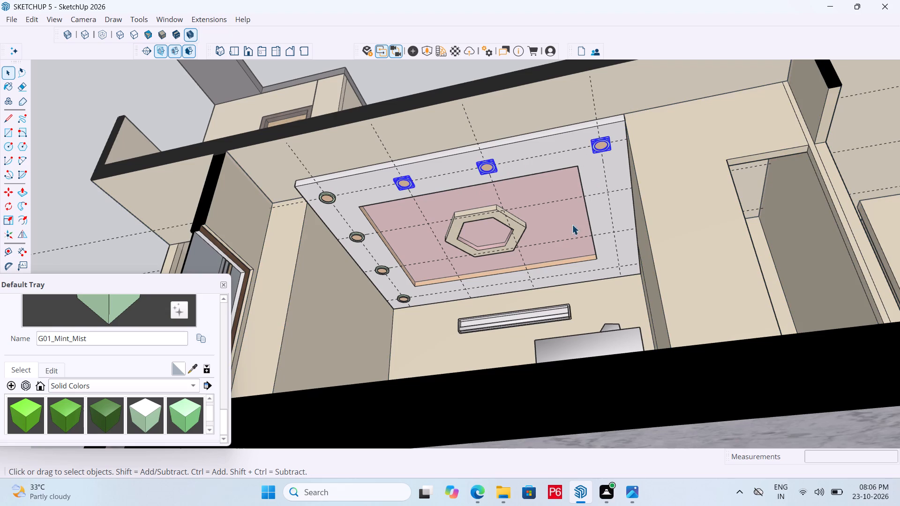
key(m)
scroll(420, 190, up, 11)
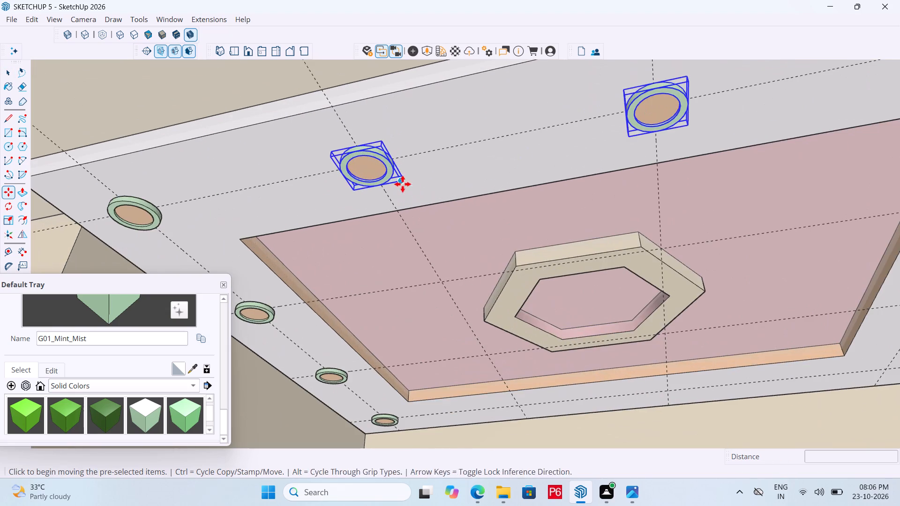
scroll(413, 179, up, 5)
click(402, 172)
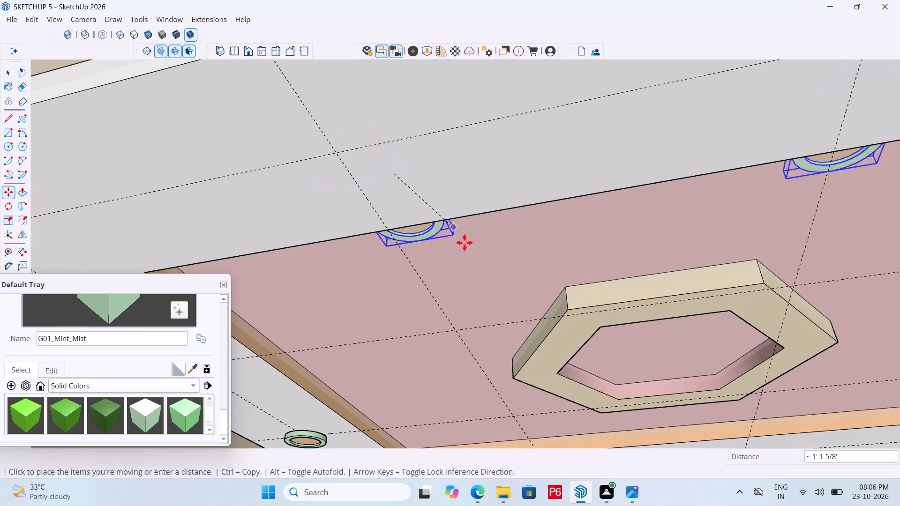
scroll(457, 223, down, 5)
scroll(552, 431, up, 9)
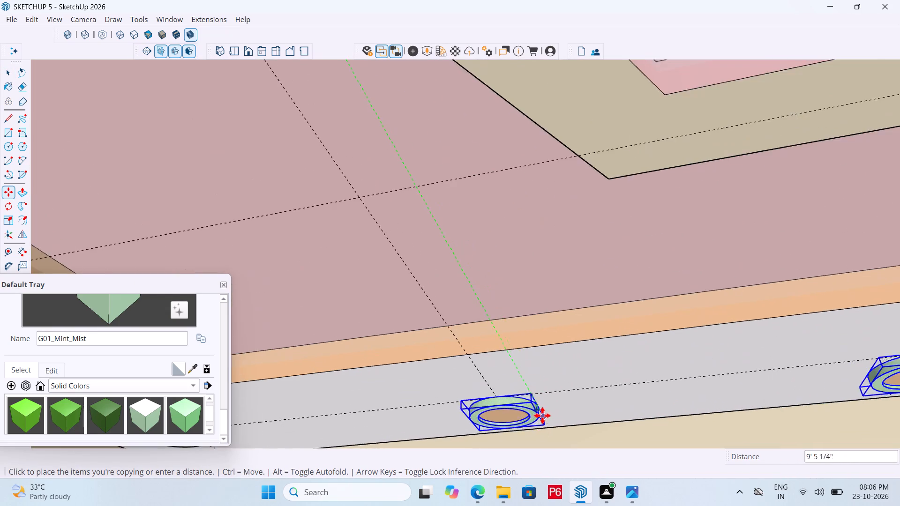
middle_drag(537, 403, 499, 297)
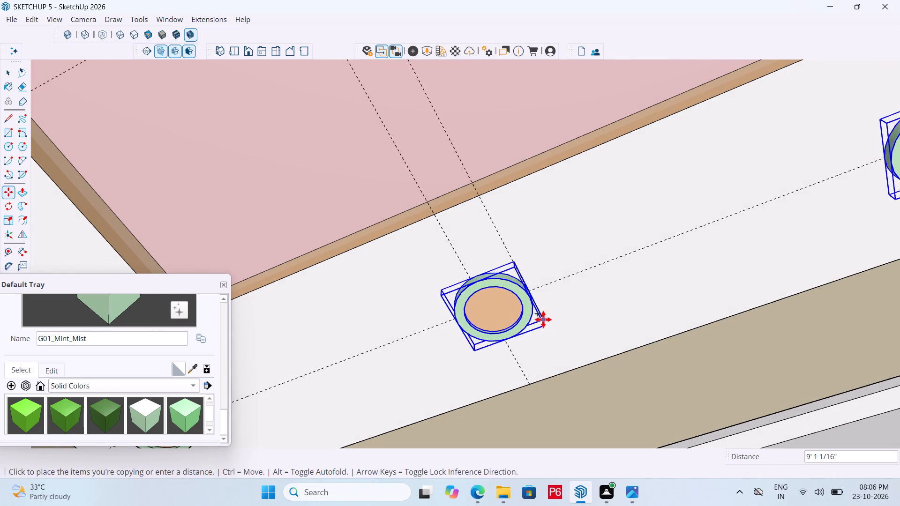
click(539, 321)
Save the model with the light fixtures copied onto the opposite long border.
scroll(560, 320, down, 9)
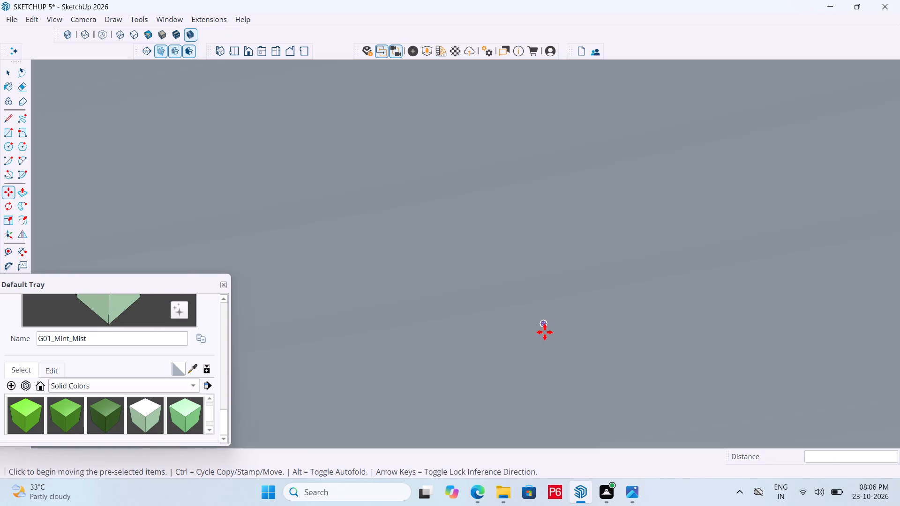
scroll(545, 332, down, 3)
click(244, 54)
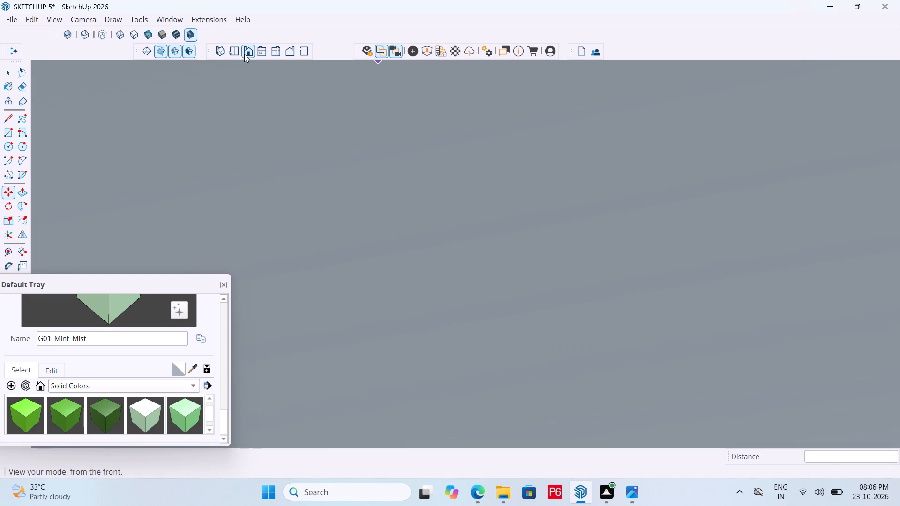
scroll(547, 338, down, 12)
scroll(579, 302, down, 6)
middle_drag(705, 306, 190, 329)
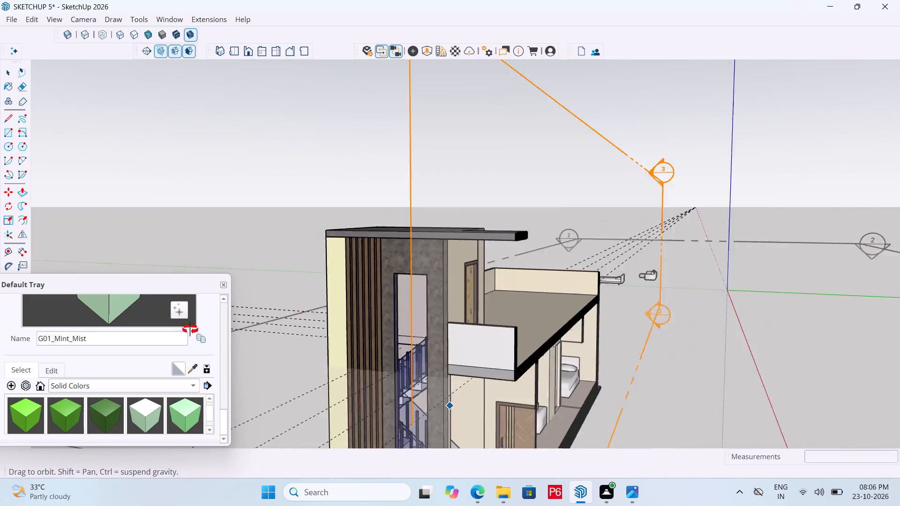
middle_drag(190, 329, 182, 330)
middle_drag(674, 322, 356, 186)
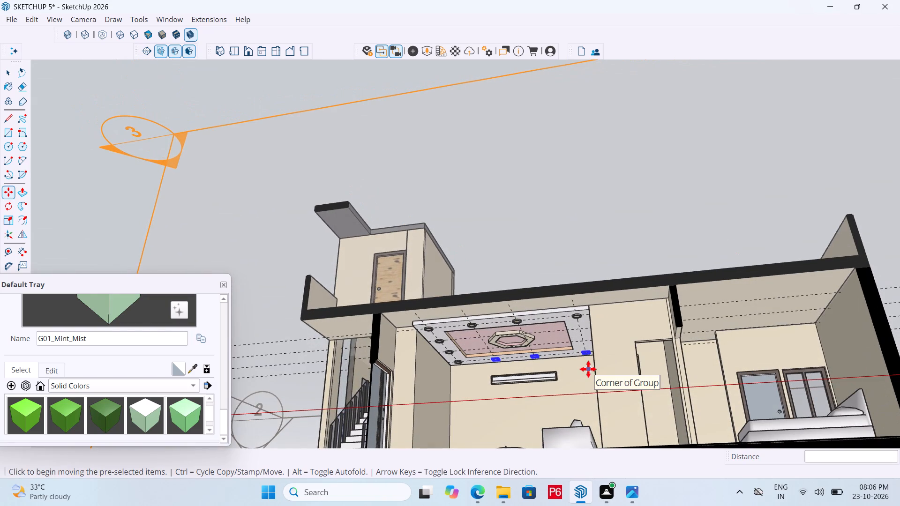
key(ctrl+s)
Examine the placement of the copied light fixtures around the false ceiling border from several angles.
middle_drag(549, 381, 467, 331)
scroll(550, 394, up, 2)
middle_drag(579, 404, 766, 454)
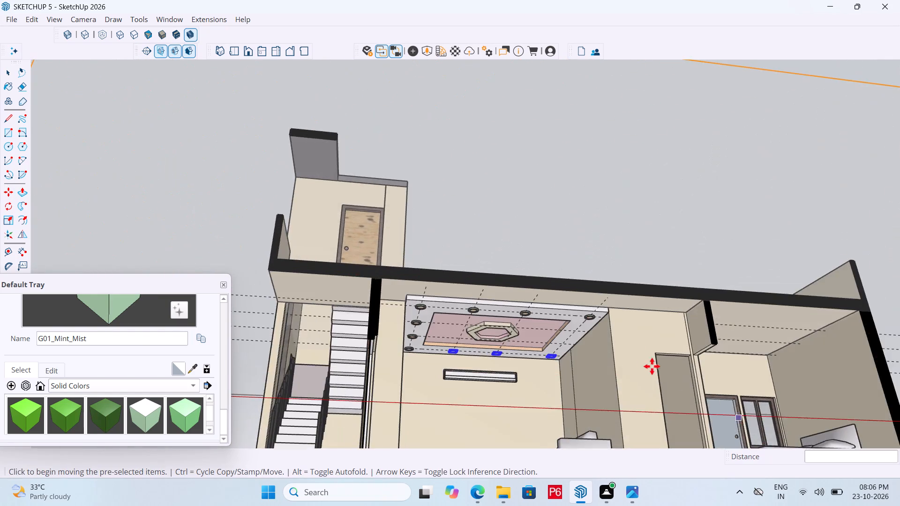
scroll(469, 283, down, 6)
scroll(382, 314, down, 1)
middle_drag(382, 314, 408, 347)
middle_click(447, 357)
scroll(450, 358, down, 1)
middle_drag(450, 342, 445, 337)
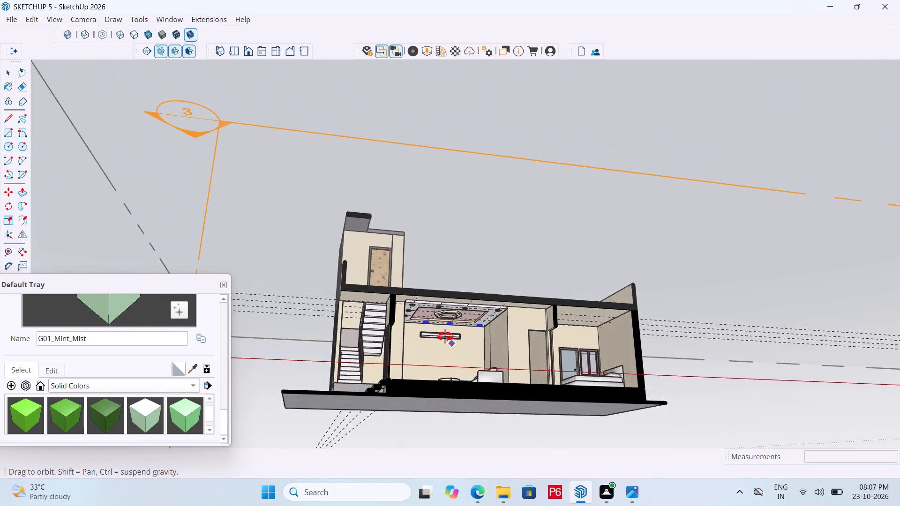
middle_drag(445, 337, 469, 357)
scroll(468, 357, up, 10)
middle_drag(393, 290, 315, 215)
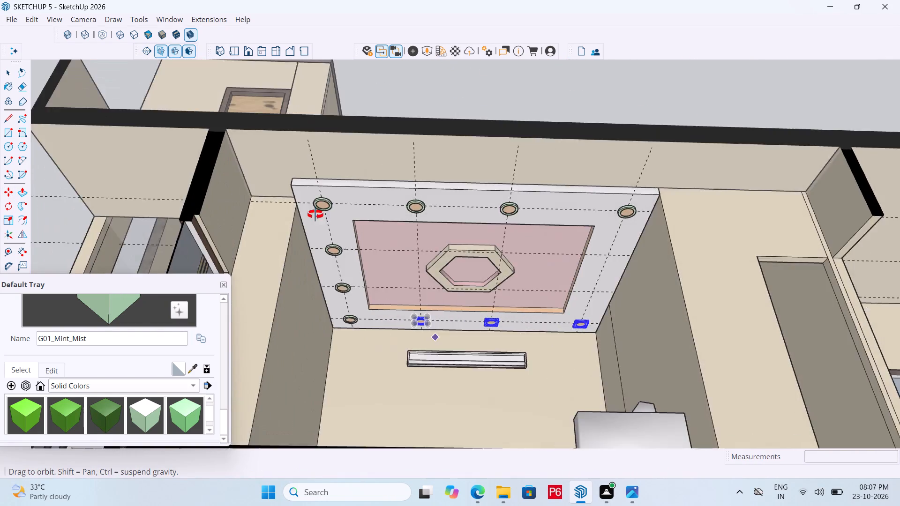
middle_drag(315, 215, 323, 222)
scroll(324, 224, up, 3)
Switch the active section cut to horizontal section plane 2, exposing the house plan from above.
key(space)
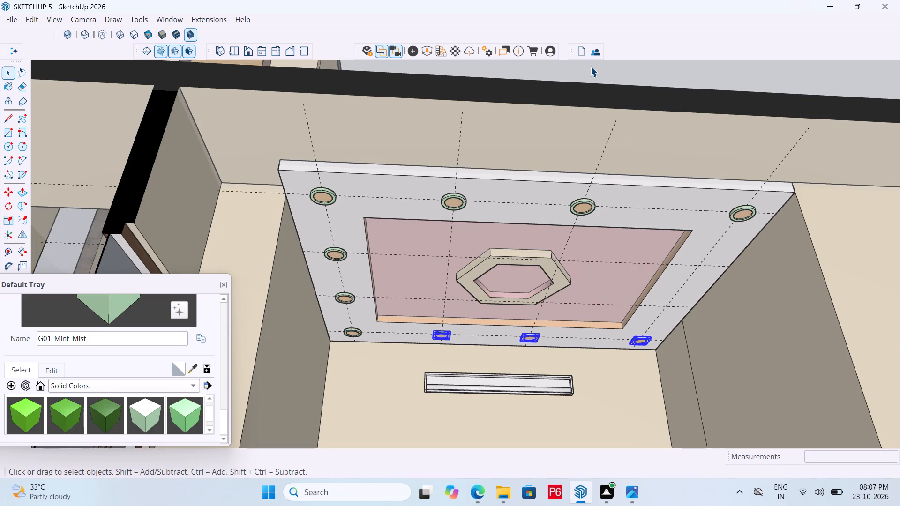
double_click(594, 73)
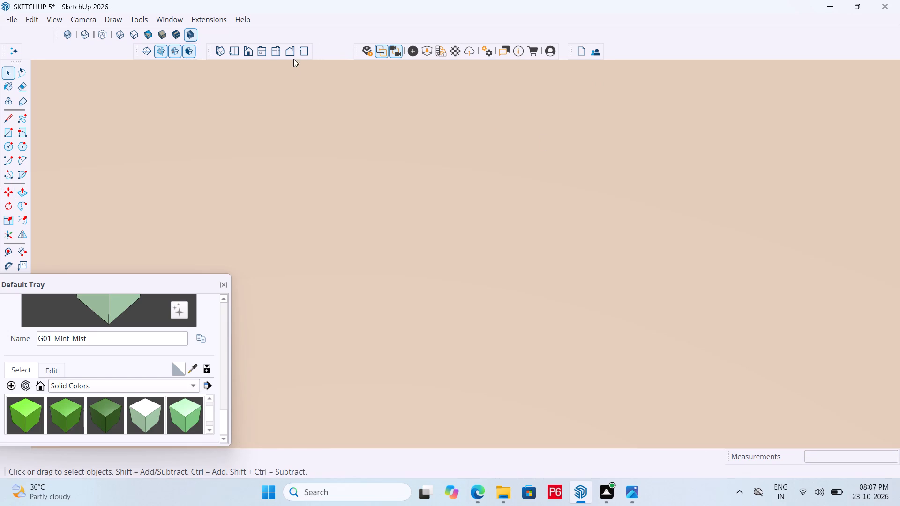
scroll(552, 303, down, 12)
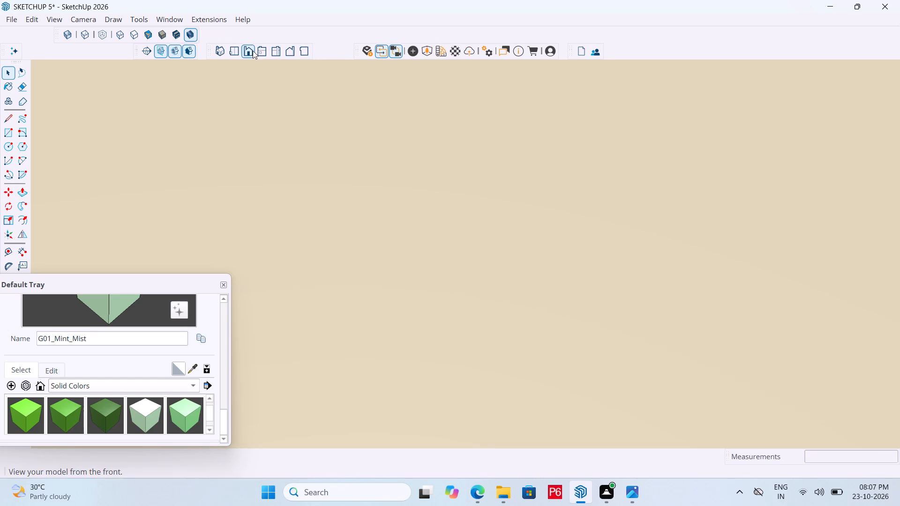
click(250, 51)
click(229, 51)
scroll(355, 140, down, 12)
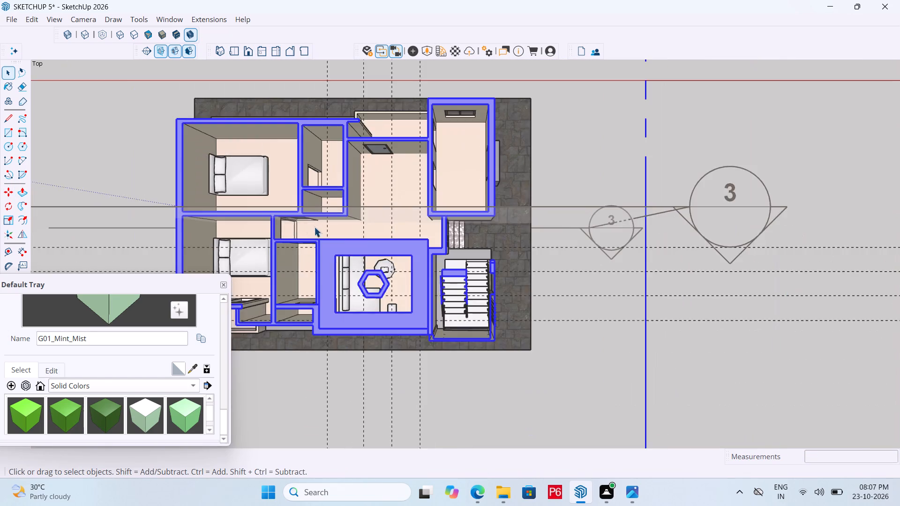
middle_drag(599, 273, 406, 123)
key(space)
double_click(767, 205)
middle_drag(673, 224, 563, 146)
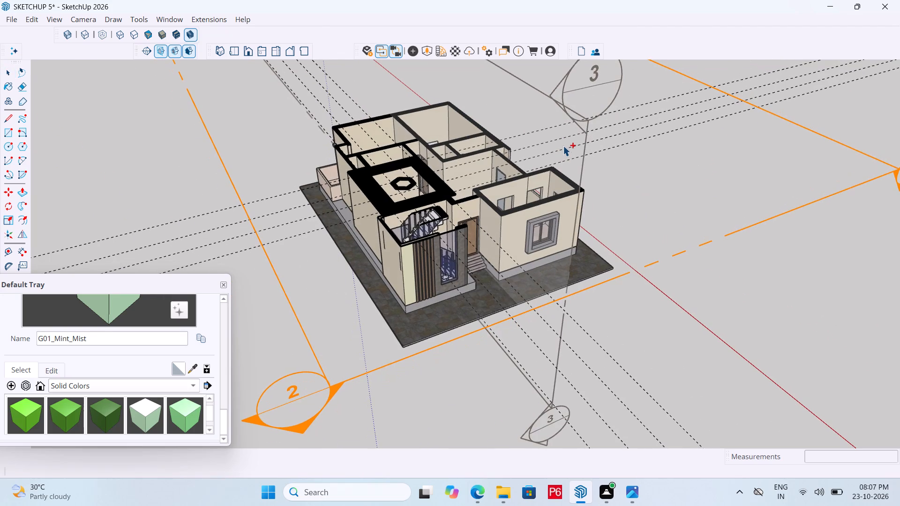
Save the model.
key(ctrl+s)
key(ctrl+s)
key(ctrl+s)
key(ctrl+s)
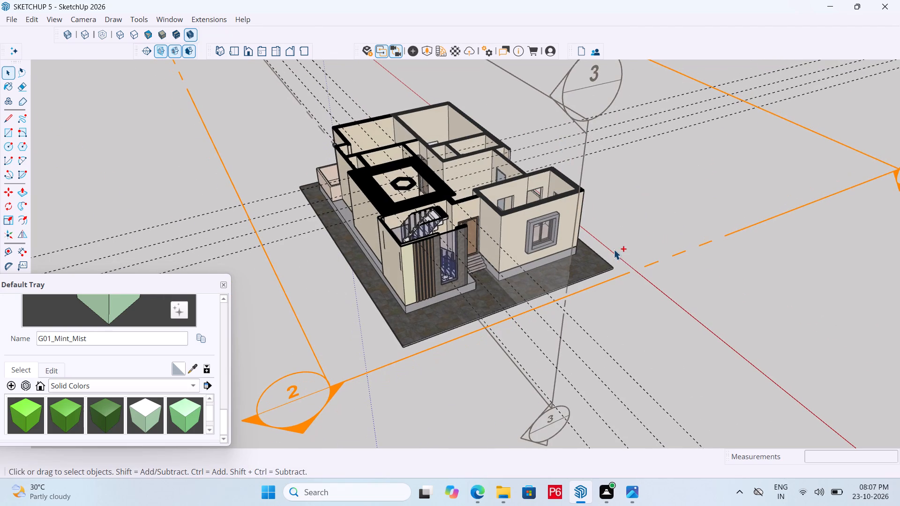
Deactivate section plane 2 and activate vertical section plane 3 to cut lengthwise through the house.
middle_drag(600, 237, 457, 175)
scroll(600, 254, down, 5)
middle_drag(526, 236, 498, 238)
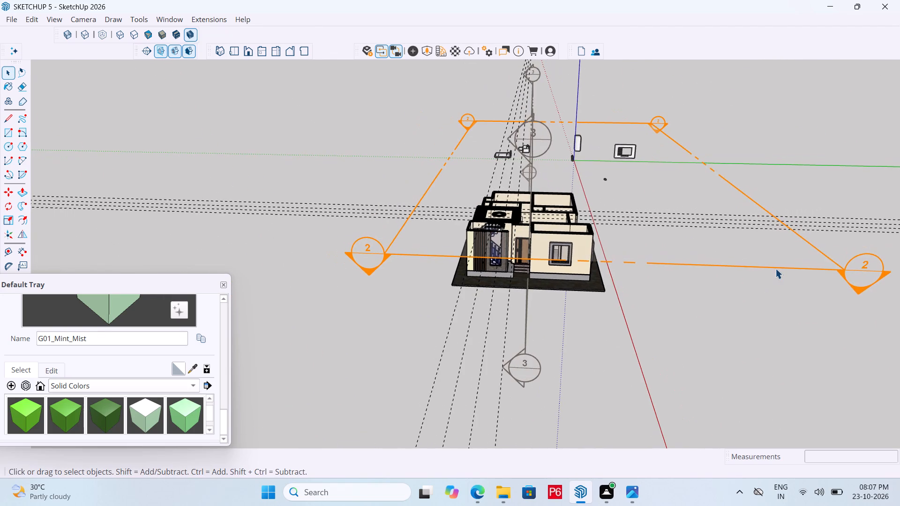
double_click(775, 268)
click(756, 267)
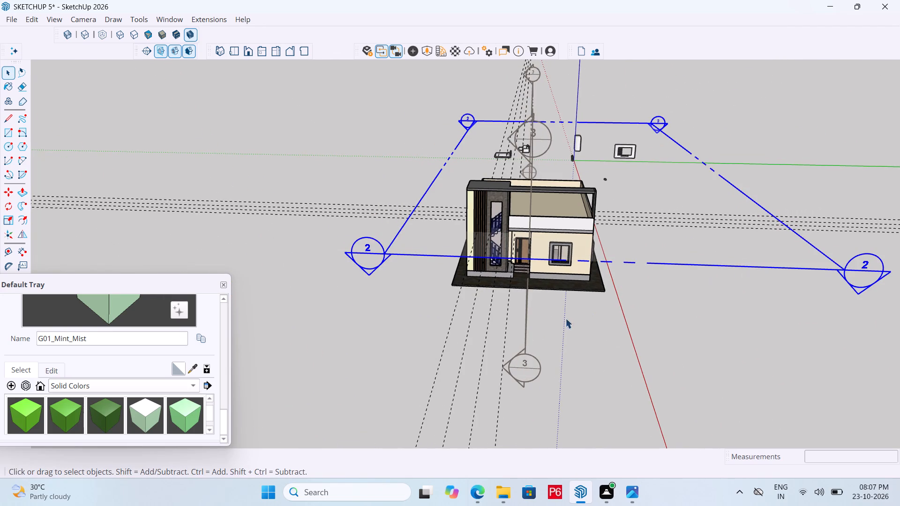
triple_click(521, 365)
Copy the two middle light fixtures of the short border together about 11' 6" to the guide intersections on the opposite short border.
middle_drag(571, 332, 388, 304)
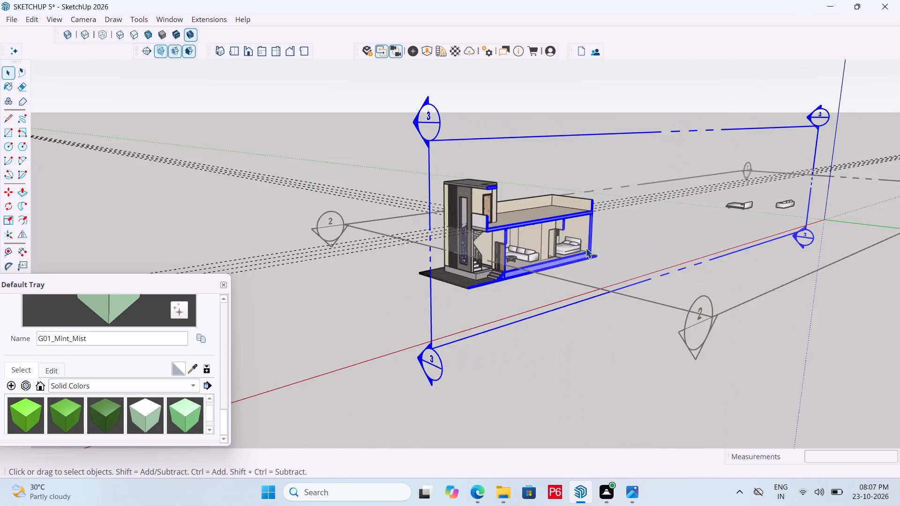
scroll(589, 242, up, 10)
middle_drag(434, 199, 370, 155)
scroll(500, 237, up, 5)
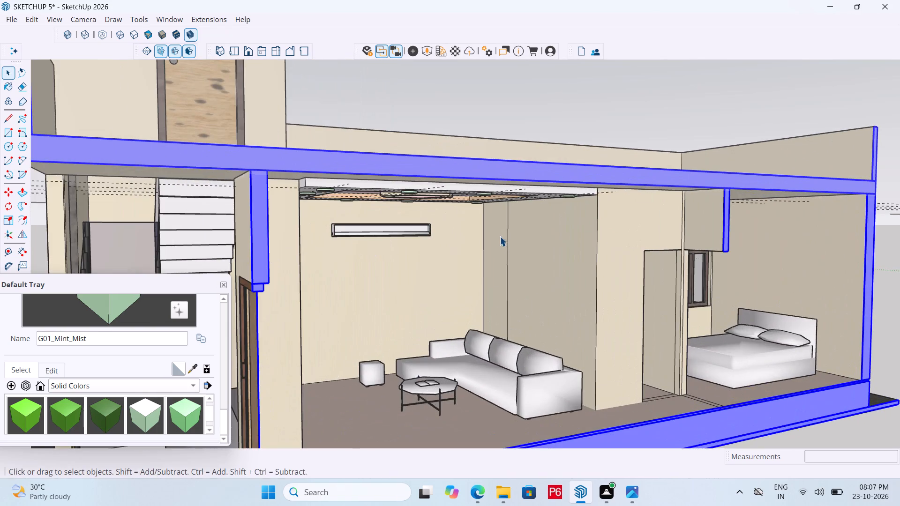
middle_drag(510, 190, 441, 89)
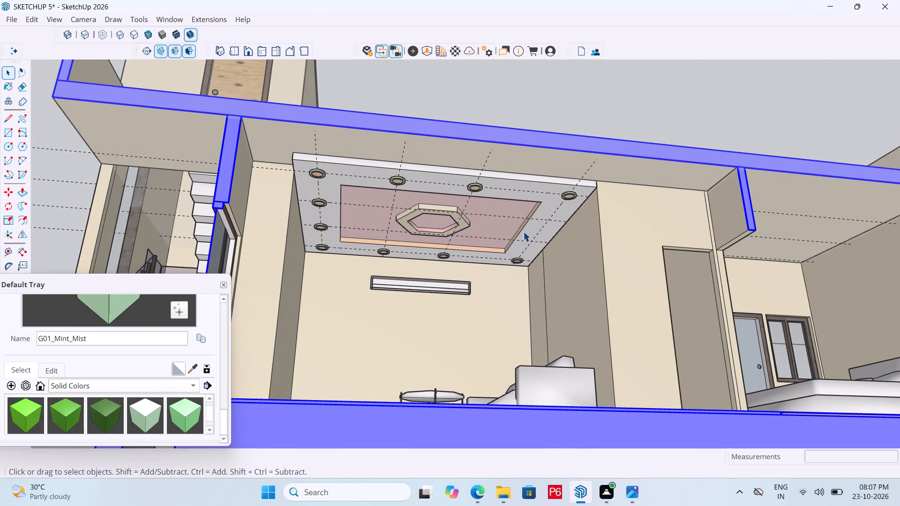
scroll(518, 219, up, 2)
middle_drag(494, 213, 395, 151)
scroll(333, 260, up, 5)
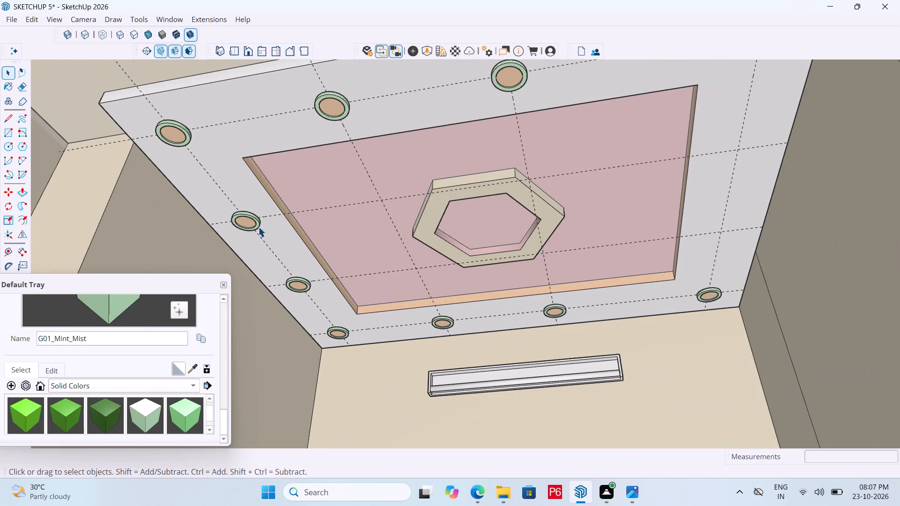
click(258, 227)
ctrl+click(304, 282)
scroll(319, 298, up, 4)
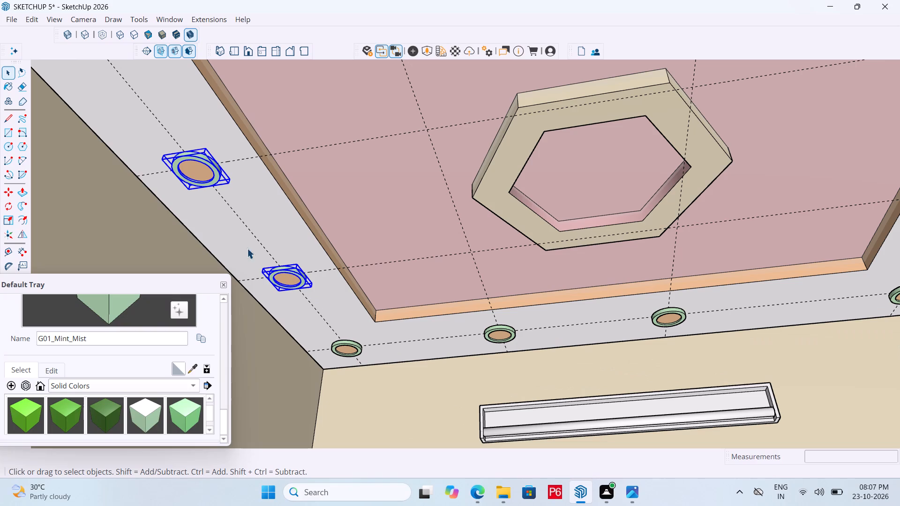
key(m)
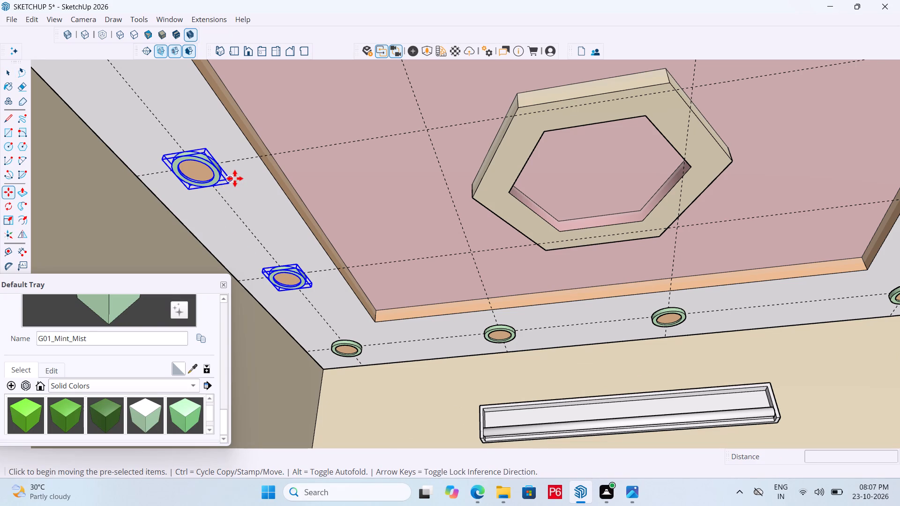
click(235, 179)
scroll(281, 209, down, 6)
scroll(190, 212, down, 2)
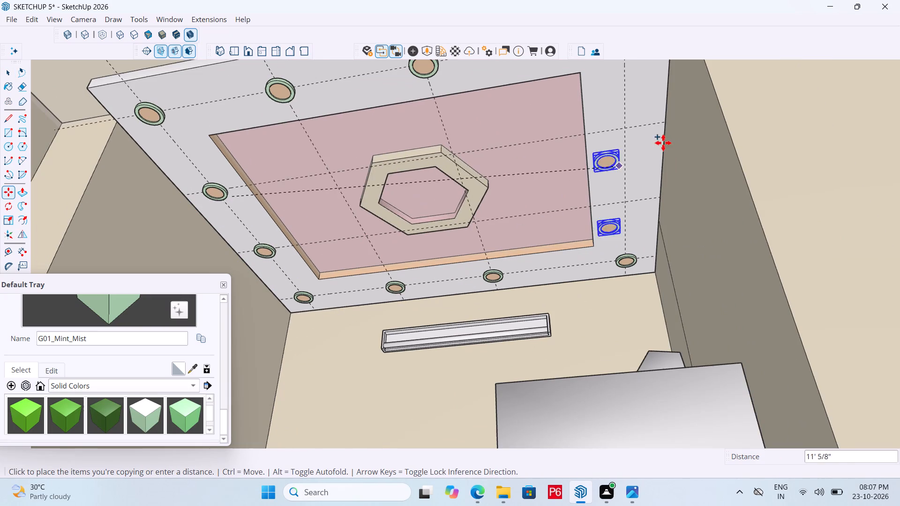
click(637, 131)
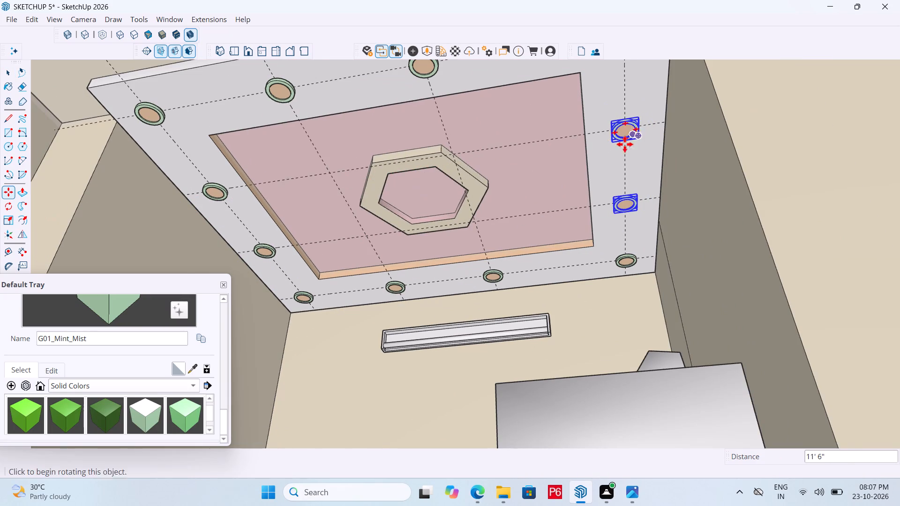
Erase all eight guide lines crossing the false ceiling in both directions, keeping the light fixtures.
scroll(517, 225, down, 5)
middle_drag(513, 264, 575, 315)
key(e)
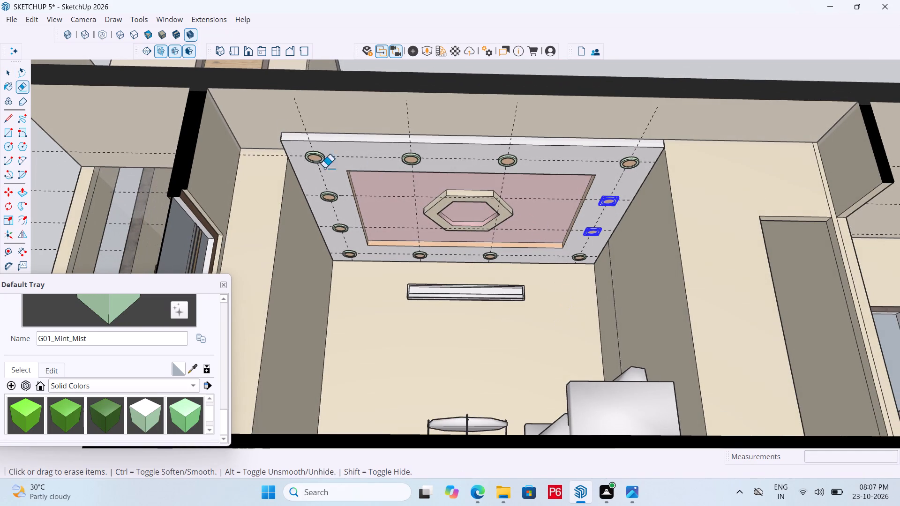
drag(288, 124, 665, 119)
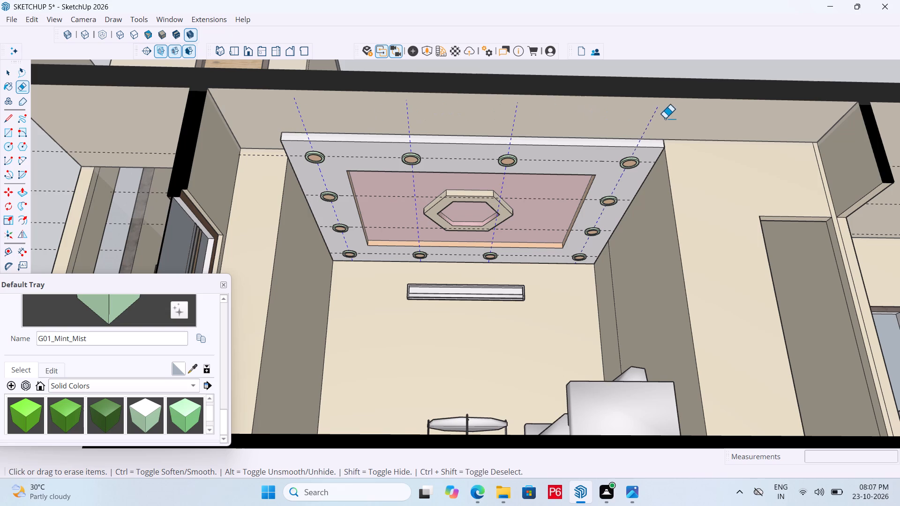
drag(665, 119, 670, 119)
click(264, 157)
middle_drag(347, 222, 325, 192)
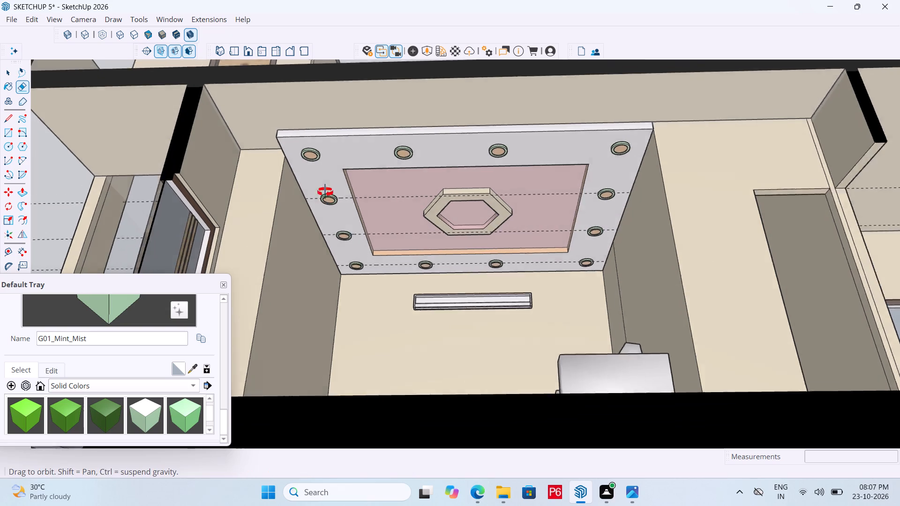
middle_drag(325, 192, 311, 175)
scroll(351, 287, up, 5)
drag(341, 260, 343, 265)
click(343, 265)
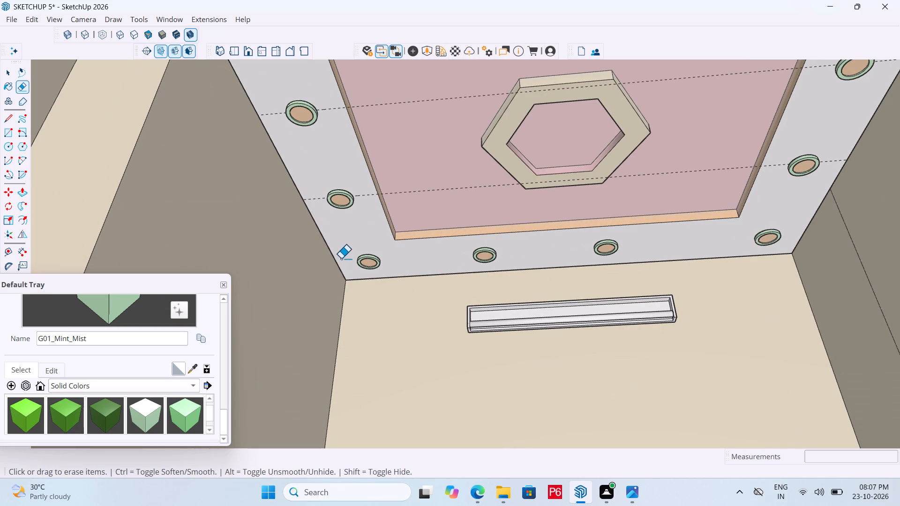
drag(316, 198, 315, 192)
click(315, 192)
drag(272, 114, 271, 108)
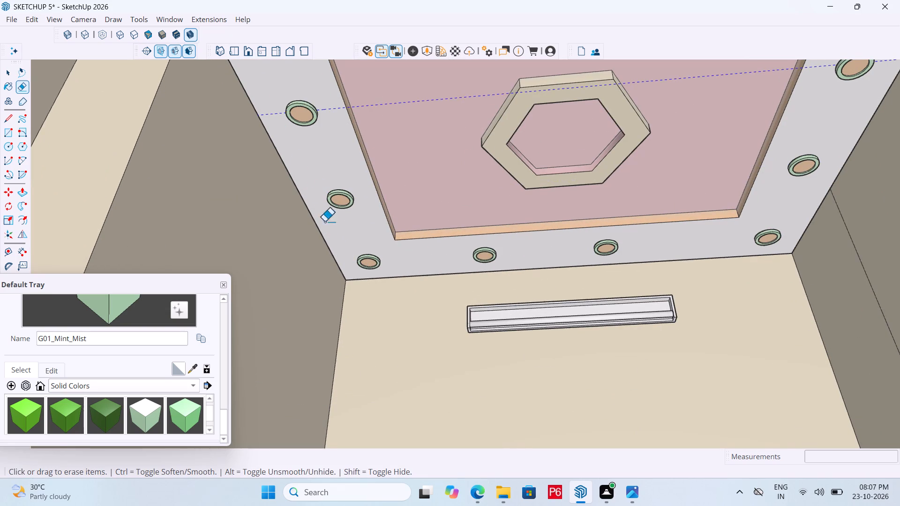
Save the model with the completed false ceiling lights and cleared guides.
scroll(328, 233, down, 6)
middle_drag(394, 283, 407, 306)
key(ctrl+s)
key(ctrl+s)
key(ctrl+s)
key(ctrl+s)
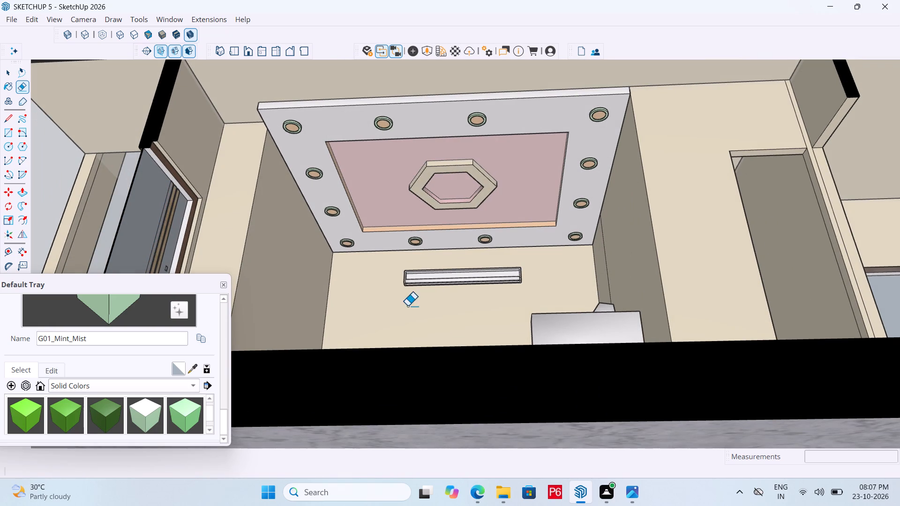
Examine the finished false ceiling and the sectioned living room and bedroom from several angles.
middle_drag(407, 306, 425, 329)
middle_drag(436, 285, 427, 288)
scroll(456, 187, up, 2)
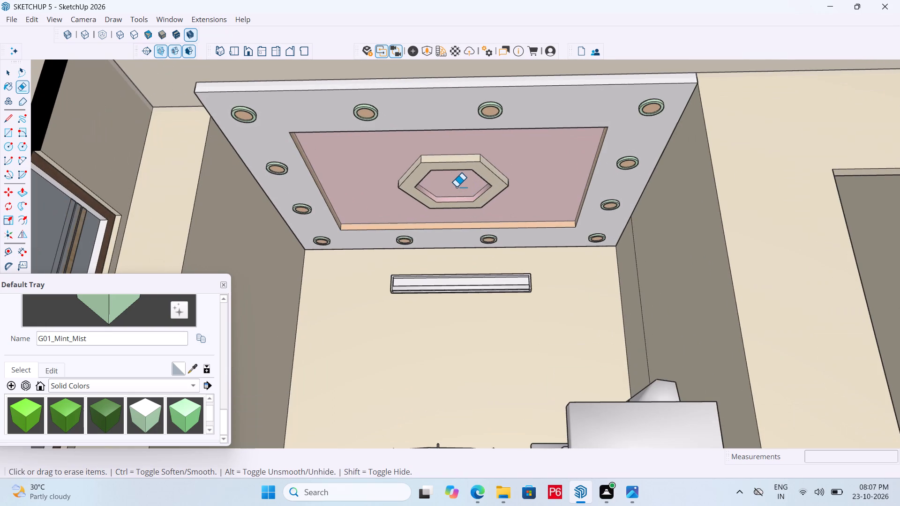
scroll(381, 145, down, 2)
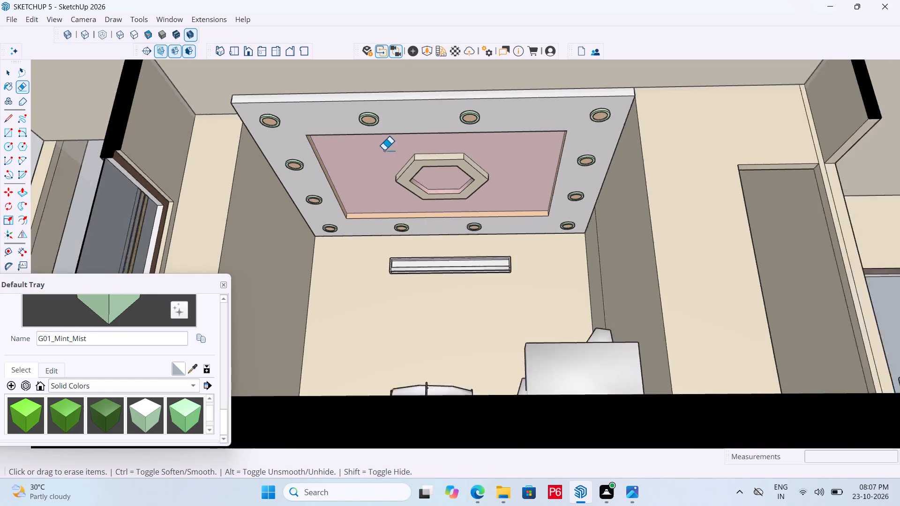
scroll(384, 150, down, 7)
middle_drag(371, 199, 367, 223)
middle_drag(694, 244, 688, 244)
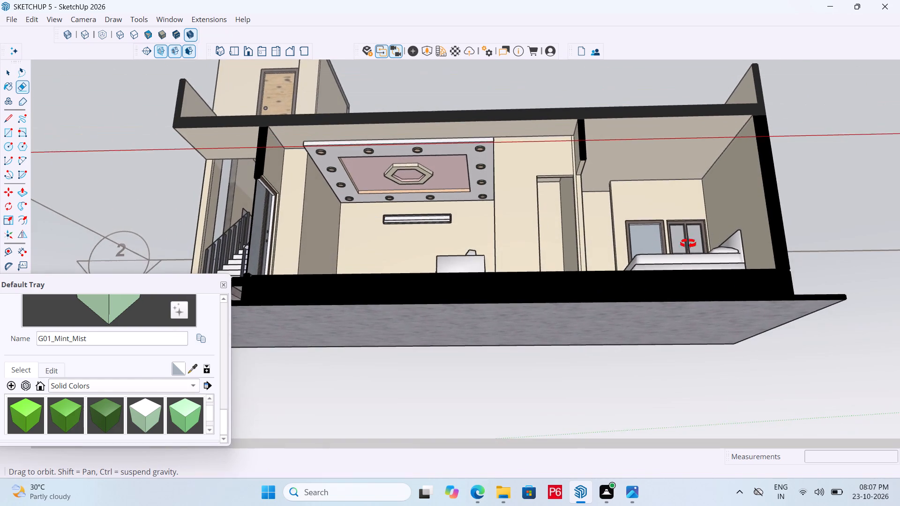
middle_drag(688, 244, 649, 367)
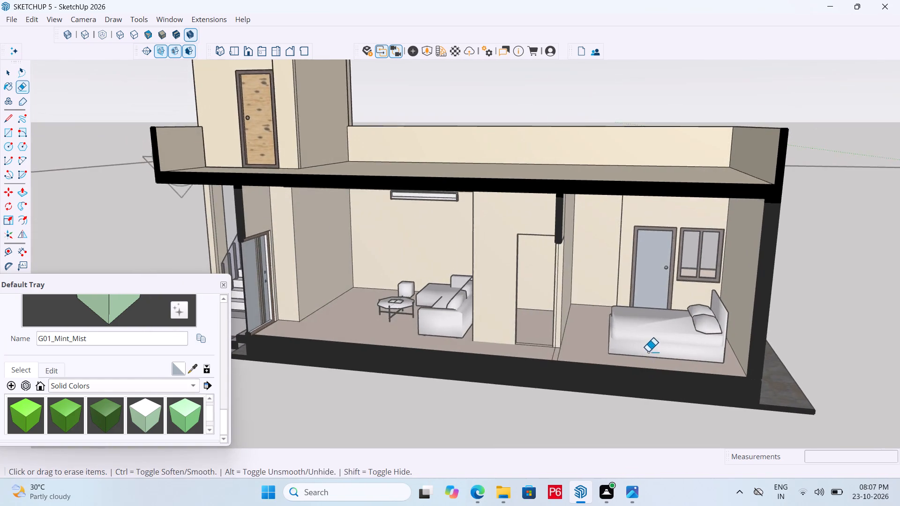
Examine the sectioned living room, the bedroom and the open doorway between them from several angles.
scroll(616, 335, up, 3)
middle_drag(575, 322, 721, 358)
key(space)
click(682, 336)
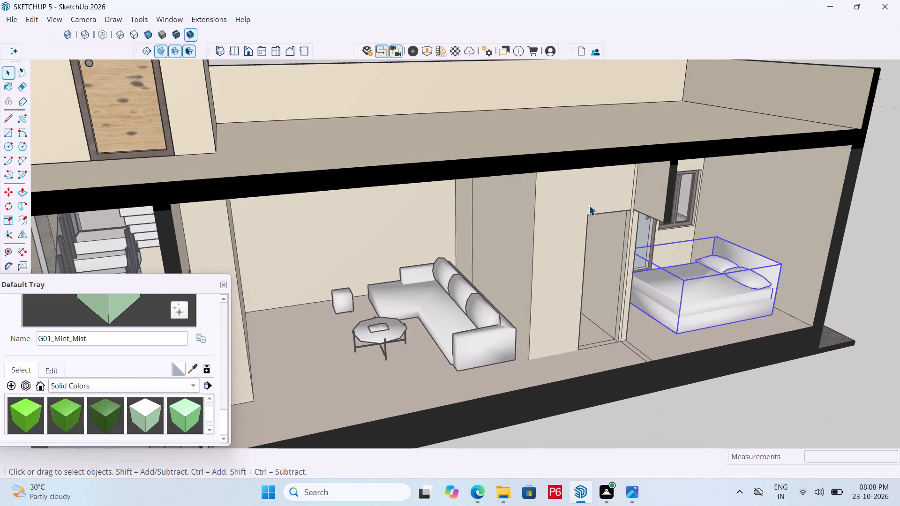
scroll(589, 205, up, 2)
middle_drag(579, 193, 371, 163)
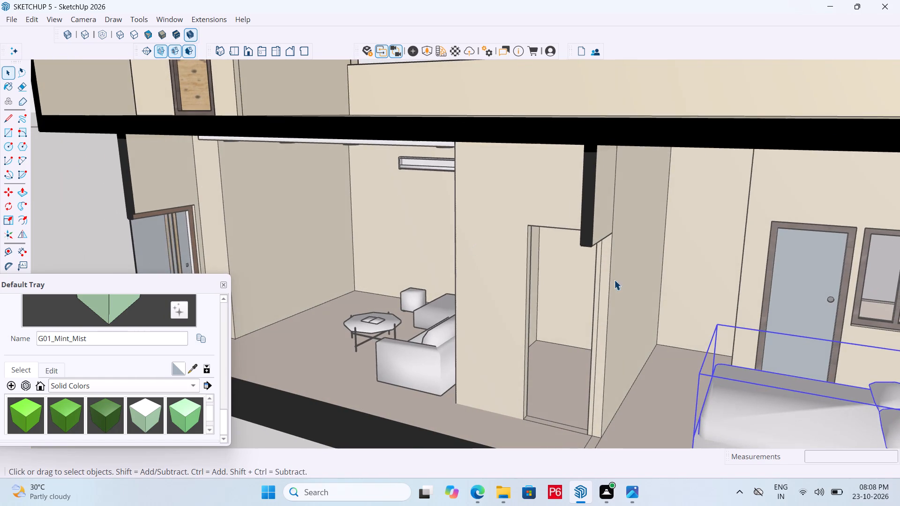
scroll(527, 208, down, 5)
middle_drag(524, 261, 527, 227)
middle_drag(531, 228, 532, 229)
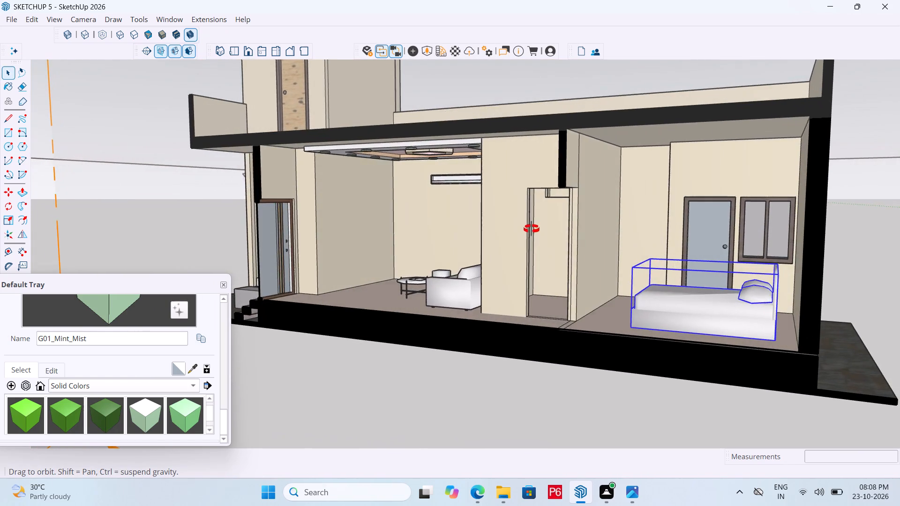
middle_drag(532, 229, 554, 252)
scroll(593, 275, up, 4)
Paint the panel of the bedroom door beside the window with the wood material Wood_Floor_12_1K and leave the door's group.
key(space)
click(763, 231)
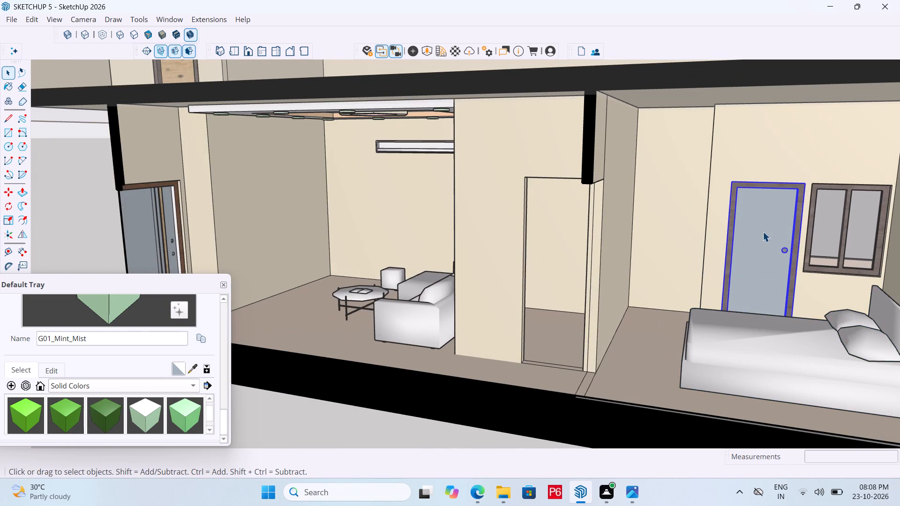
double_click(751, 219)
click(756, 210)
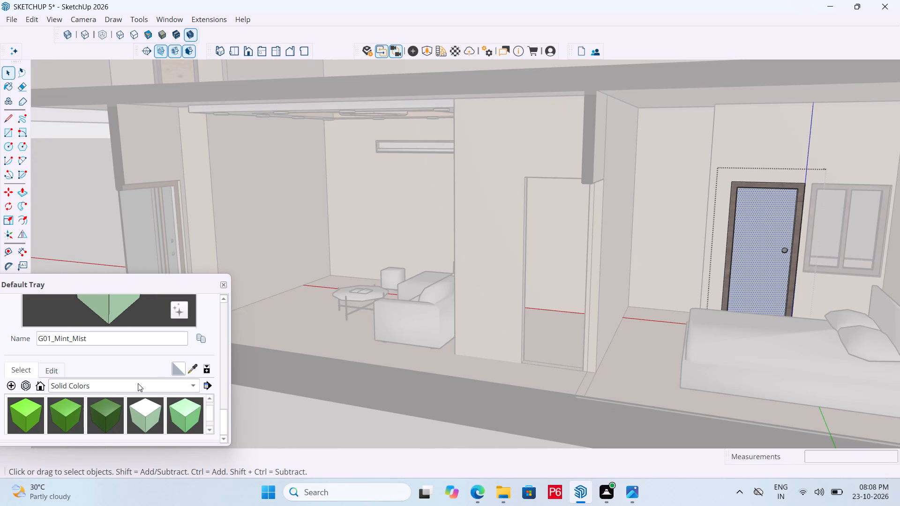
click(141, 388)
click(99, 413)
scroll(135, 397, down, 5)
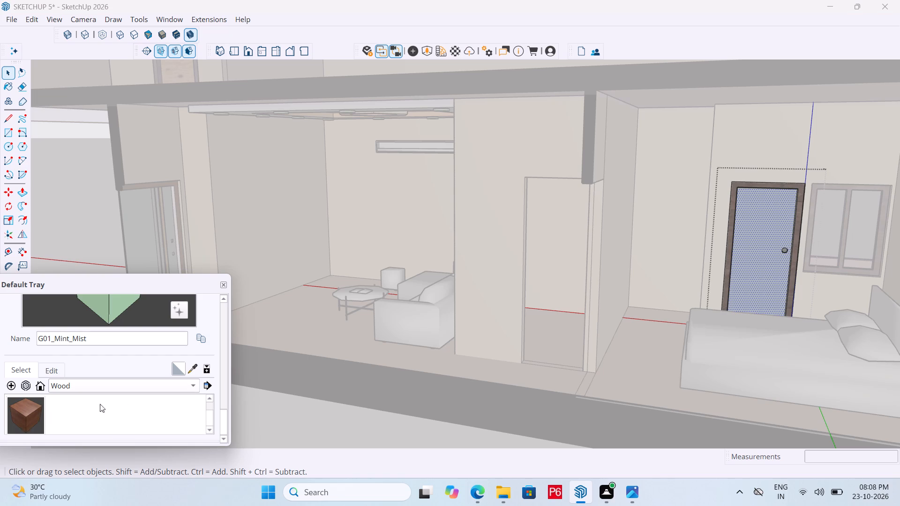
scroll(66, 423, up, 2)
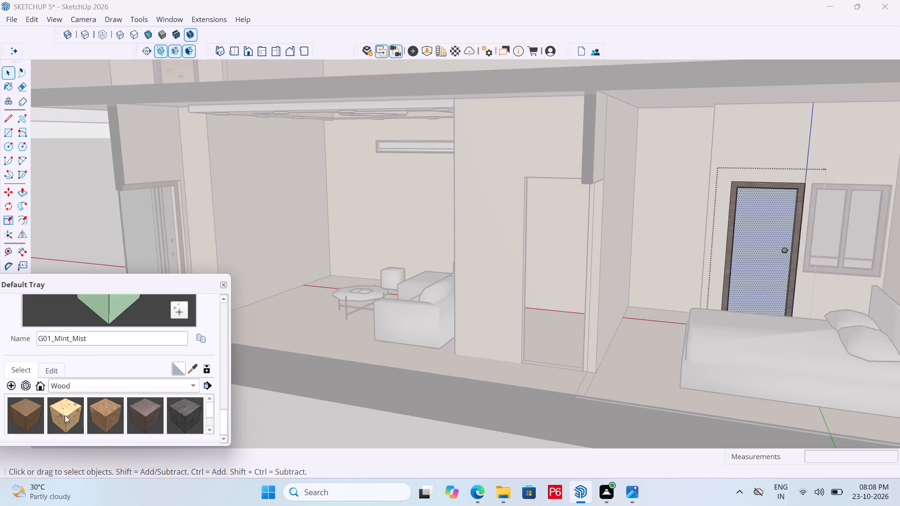
click(144, 416)
click(750, 264)
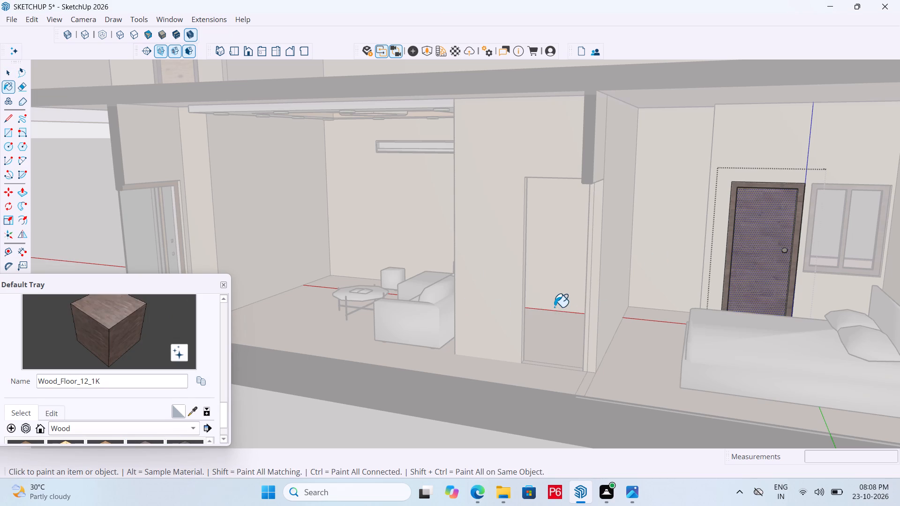
key(space)
click(551, 252)
Draw a 2' 6" by 7' 6" rectangle filling the open doorway between the living room and the bedroom.
middle_drag(569, 242, 569, 235)
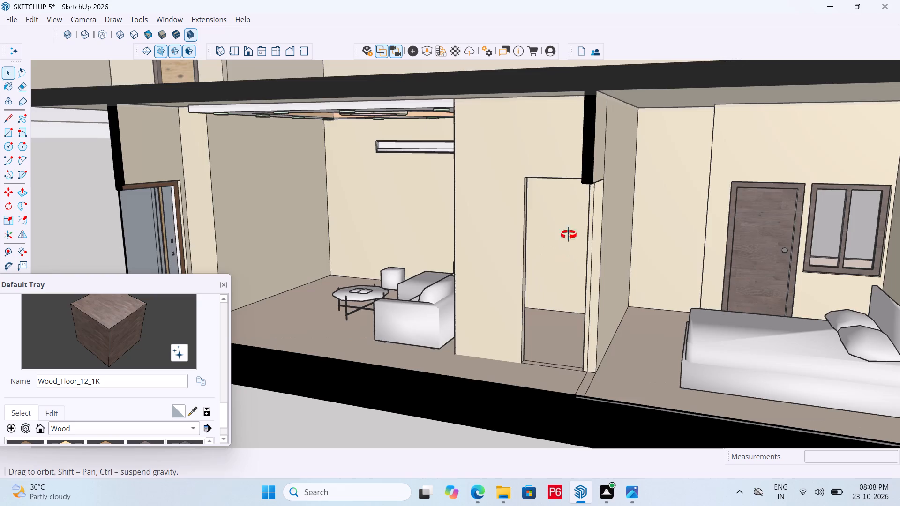
middle_drag(569, 235, 538, 216)
key(r)
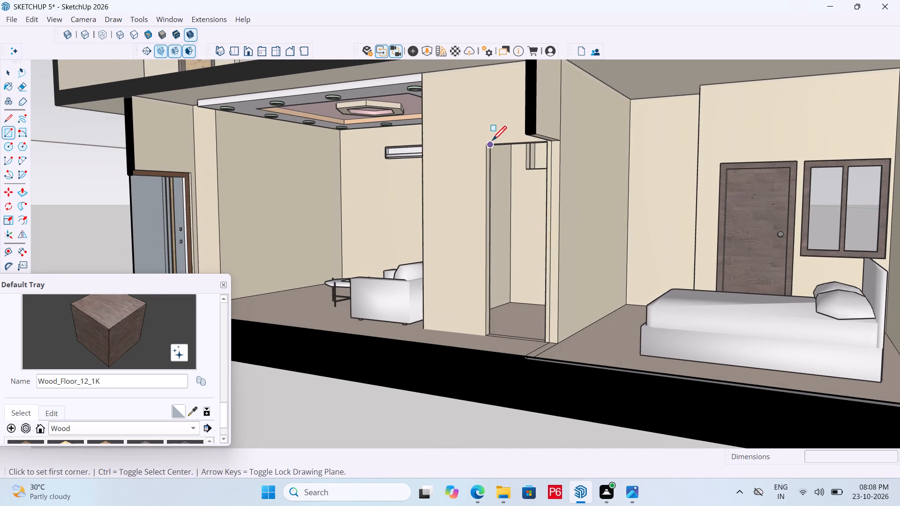
click(489, 144)
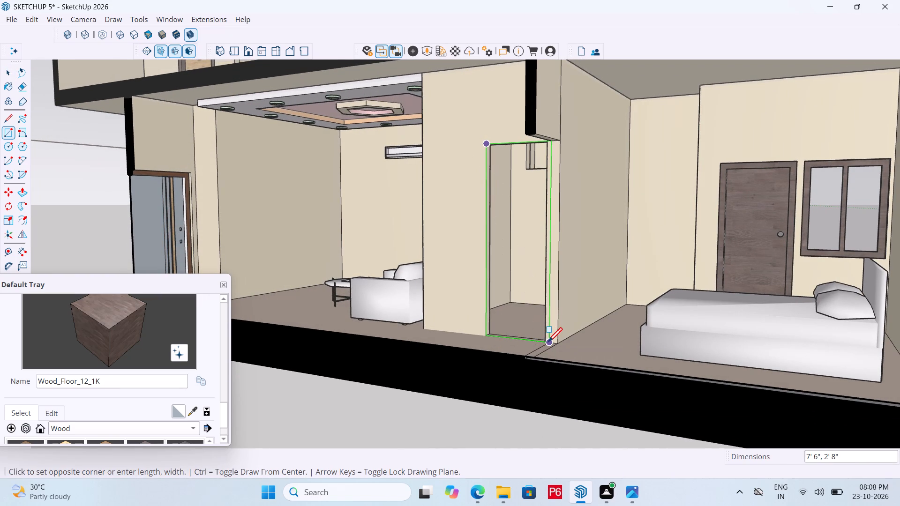
scroll(547, 343, up, 5)
scroll(504, 356, up, 5)
click(561, 335)
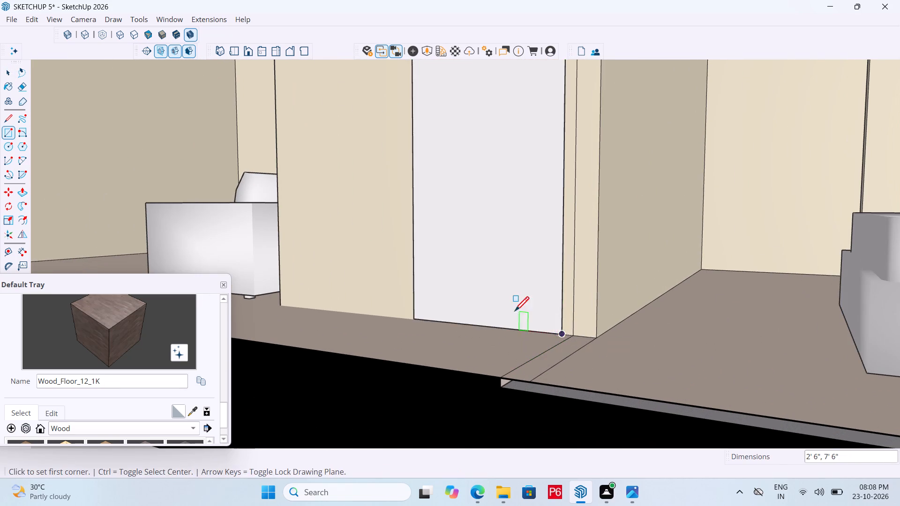
Make the new doorway rectangle, with its face and edges, into a group.
key(space)
scroll(514, 312, down, 6)
double_click(502, 232)
right_click(502, 230)
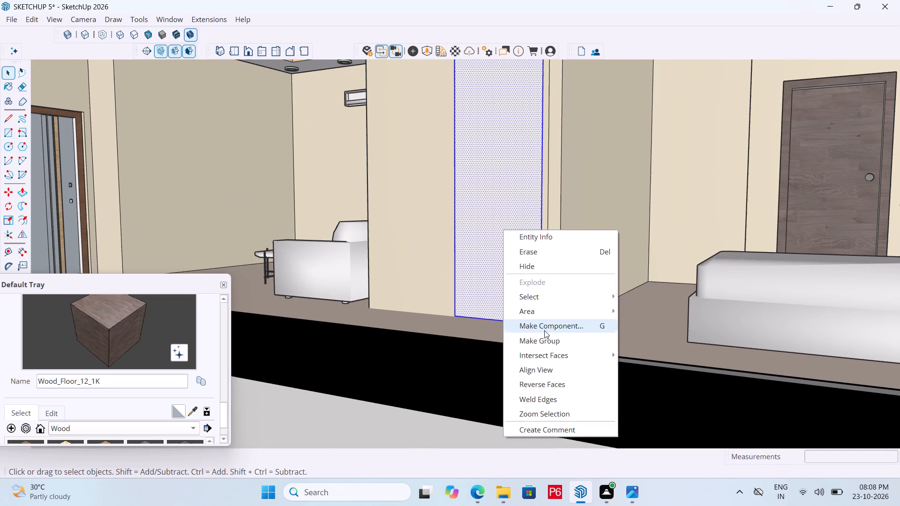
click(543, 339)
Offset the outline of the face inside the doorway group 3" inward for a door frame.
scroll(475, 297, down, 5)
middle_drag(492, 311, 511, 332)
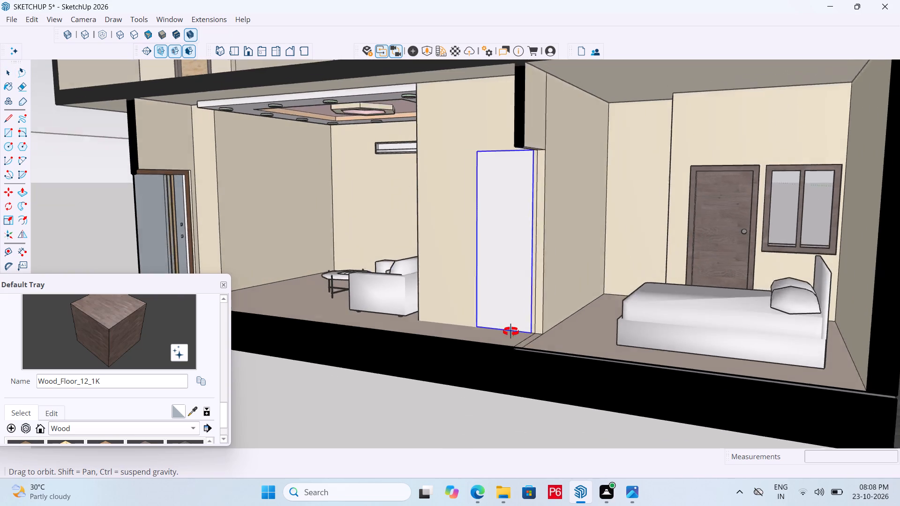
middle_drag(511, 332, 492, 324)
double_click(487, 254)
click(487, 228)
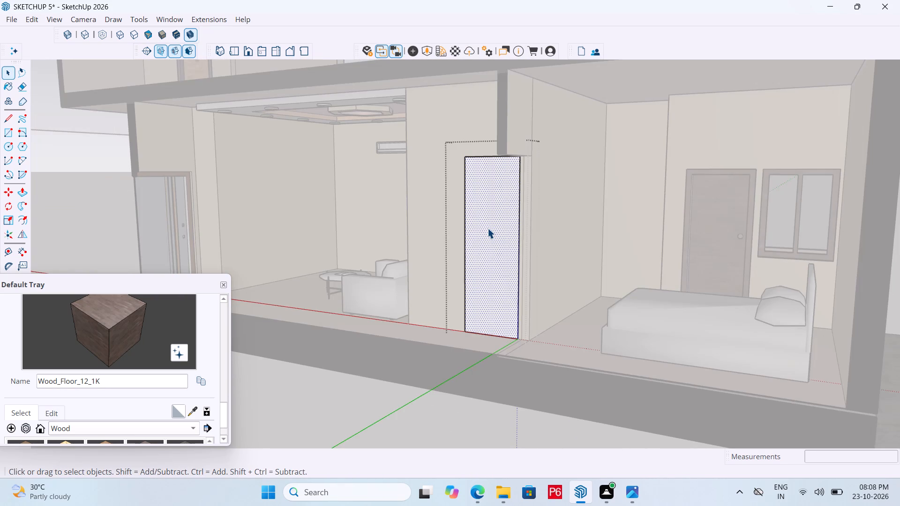
click(28, 221)
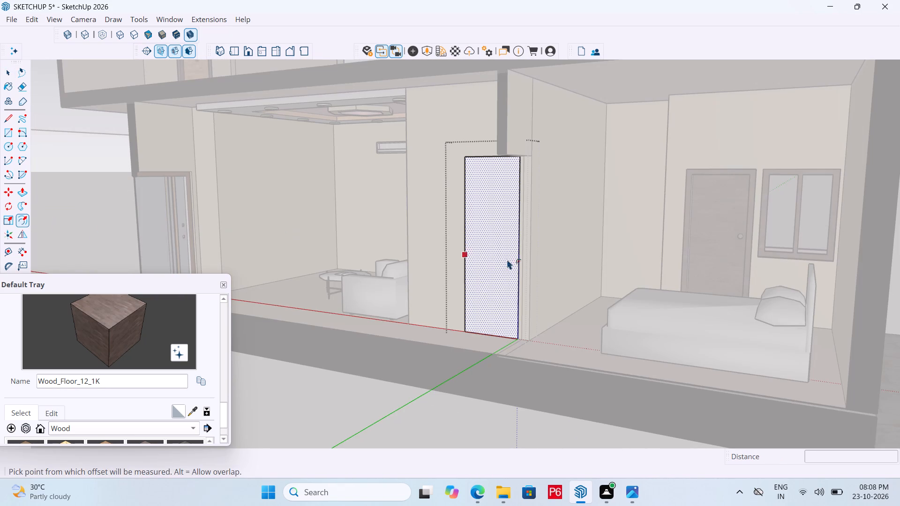
click(484, 247)
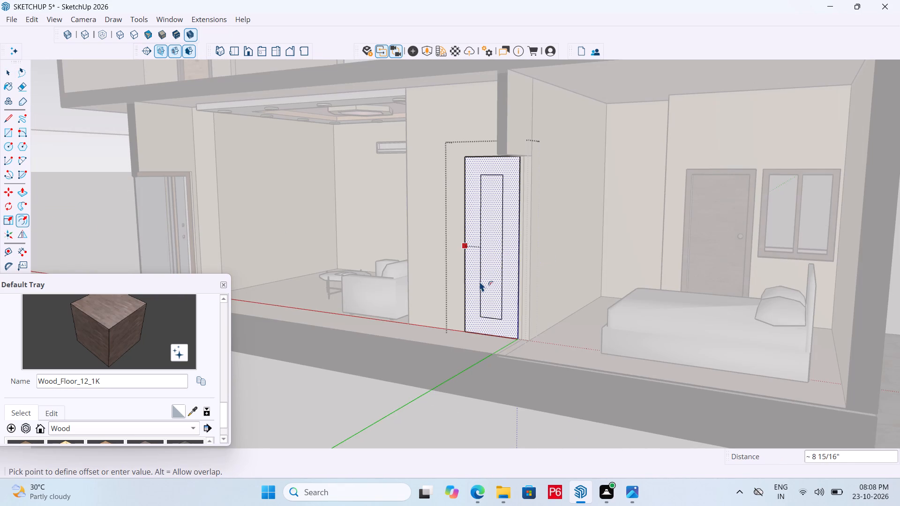
text(3")
key(Return)
key(space)
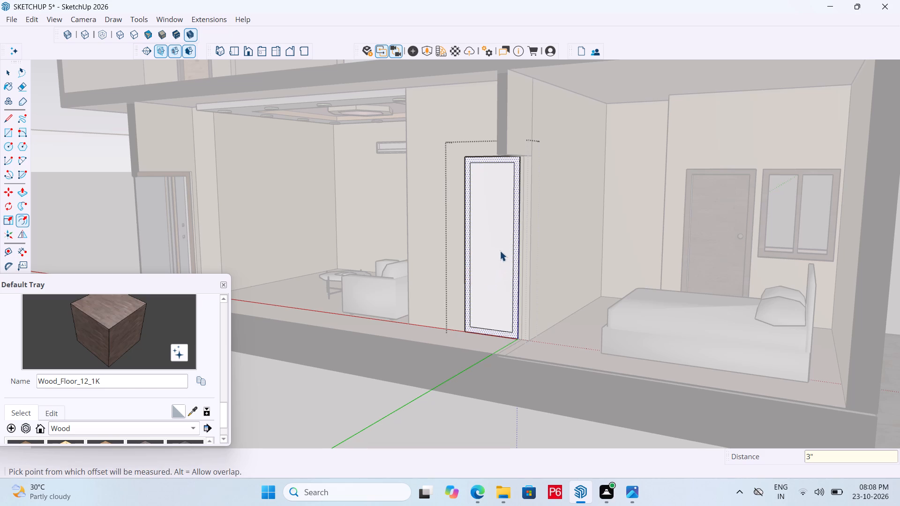
Paint the new door's 3" border frame with the wood material Plywood_01_1K.
middle_drag(500, 251, 695, 238)
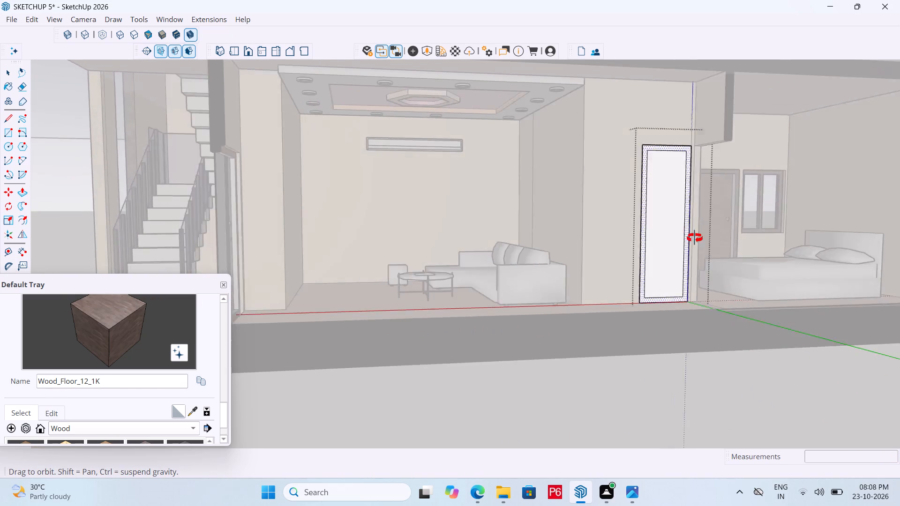
middle_drag(695, 238, 499, 246)
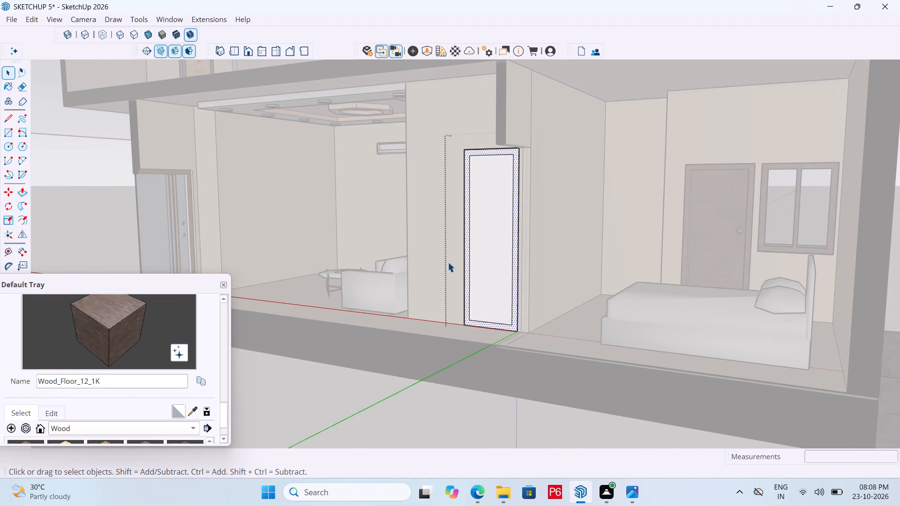
scroll(120, 401, down, 2)
click(36, 416)
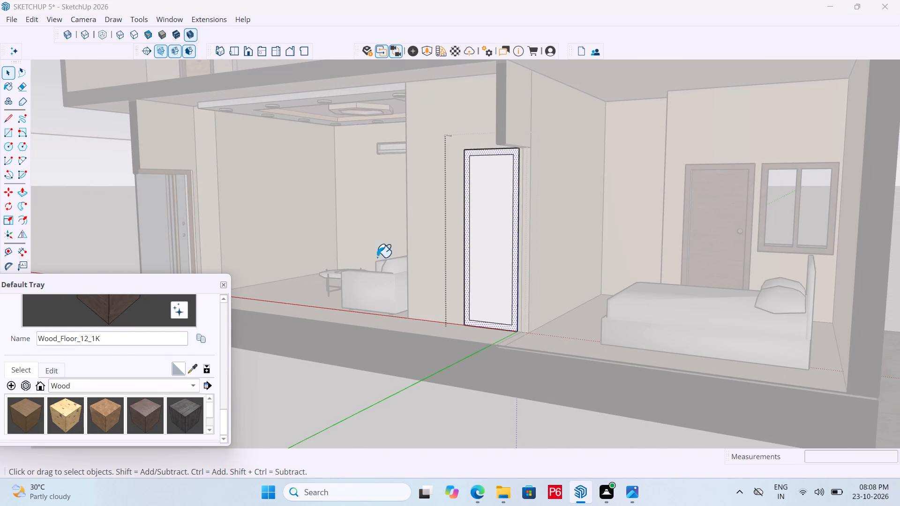
click(468, 183)
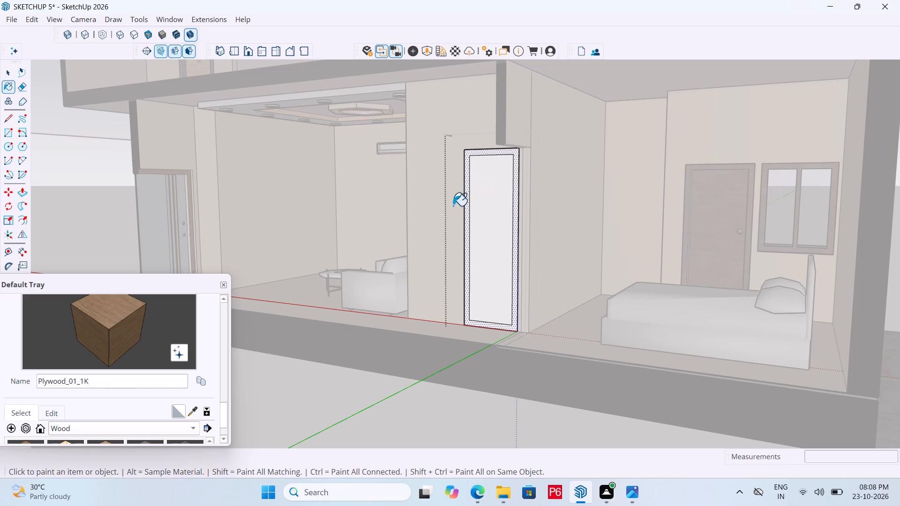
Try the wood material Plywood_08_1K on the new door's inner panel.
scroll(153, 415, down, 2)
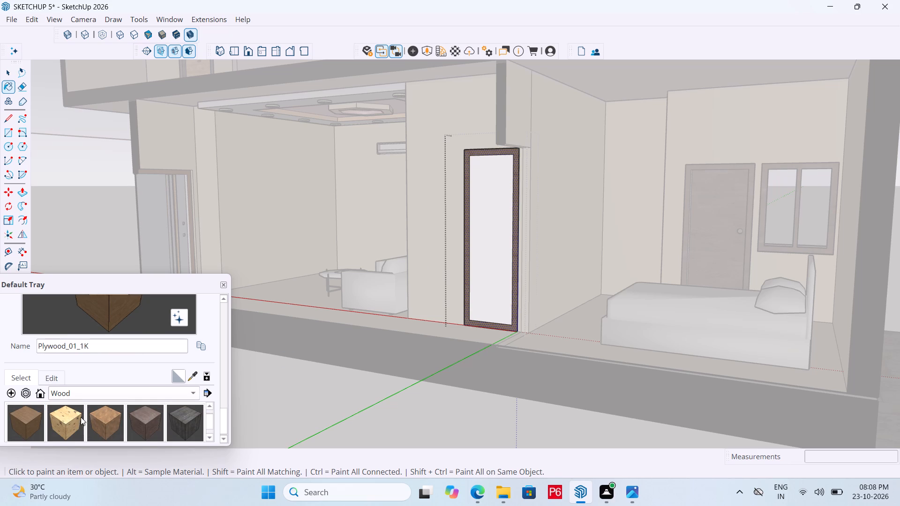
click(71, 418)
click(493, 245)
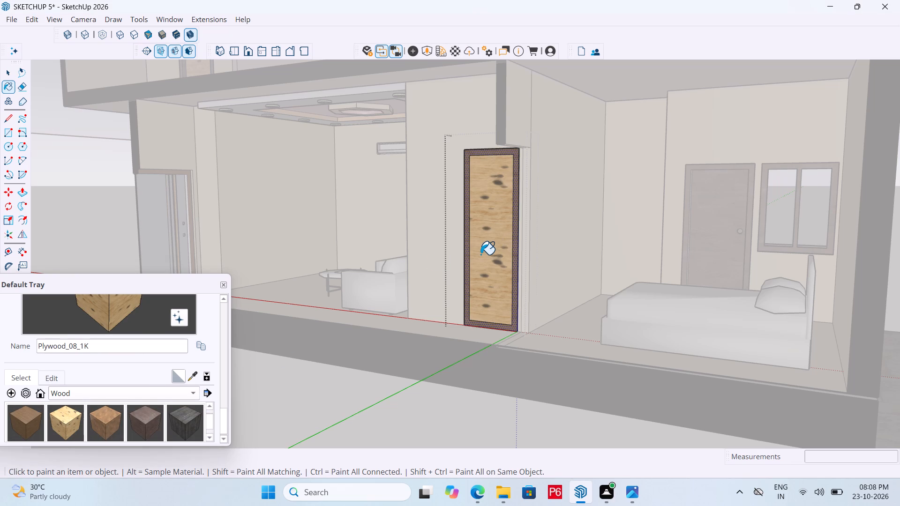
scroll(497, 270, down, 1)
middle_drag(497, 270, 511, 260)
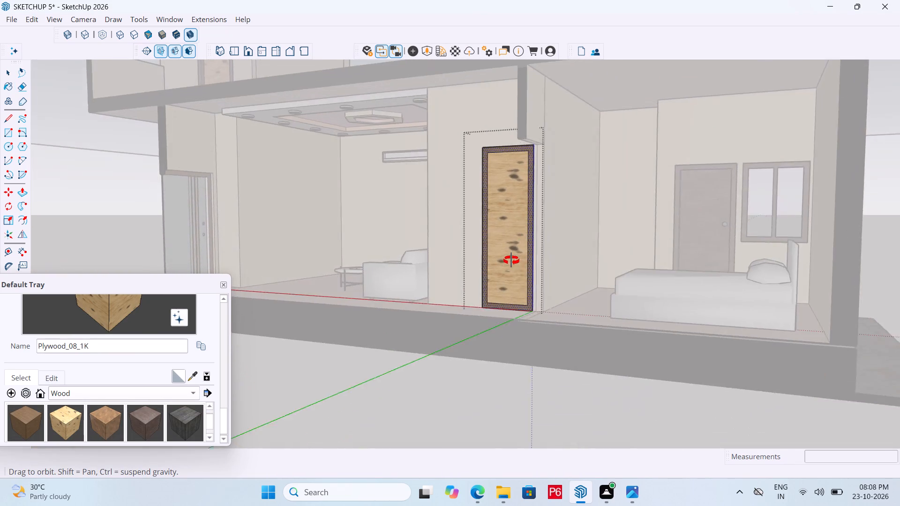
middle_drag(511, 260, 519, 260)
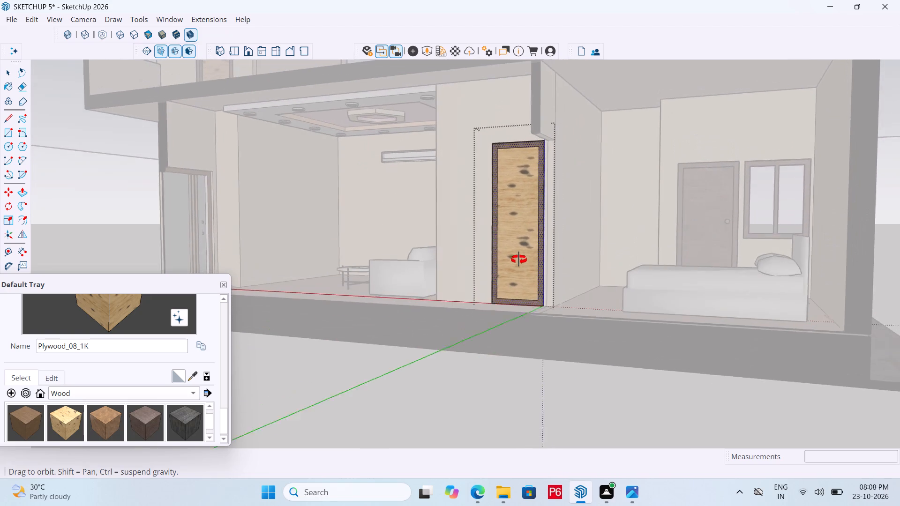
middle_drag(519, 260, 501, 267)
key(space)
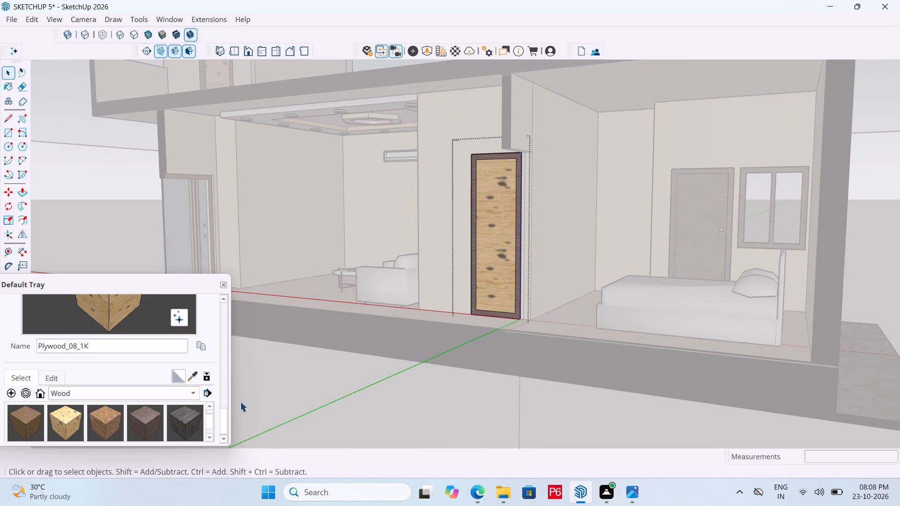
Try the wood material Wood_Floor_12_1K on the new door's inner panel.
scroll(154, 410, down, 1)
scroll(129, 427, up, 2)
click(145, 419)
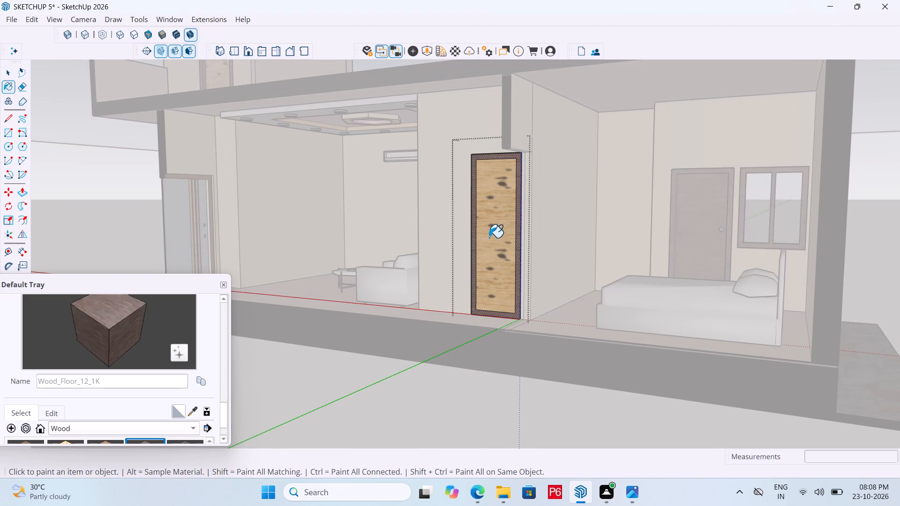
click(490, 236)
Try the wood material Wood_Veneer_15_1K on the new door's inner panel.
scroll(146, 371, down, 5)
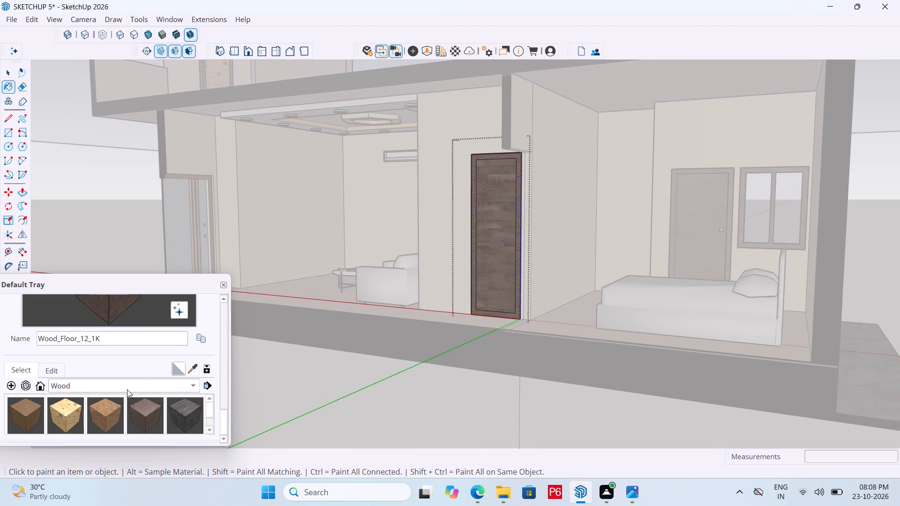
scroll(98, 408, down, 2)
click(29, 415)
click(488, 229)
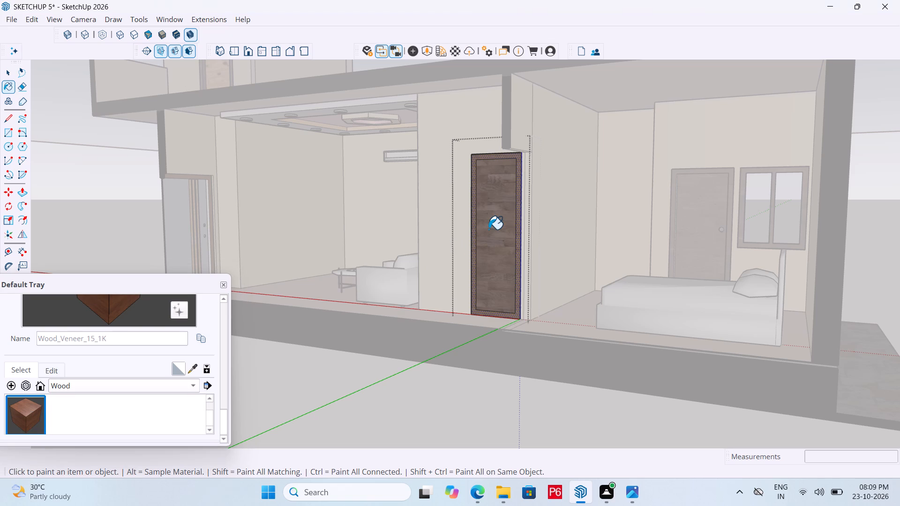
Paint the new door's inner panel with the herringbone wood material Wood_Floor_01_1K.
scroll(75, 399, down, 1)
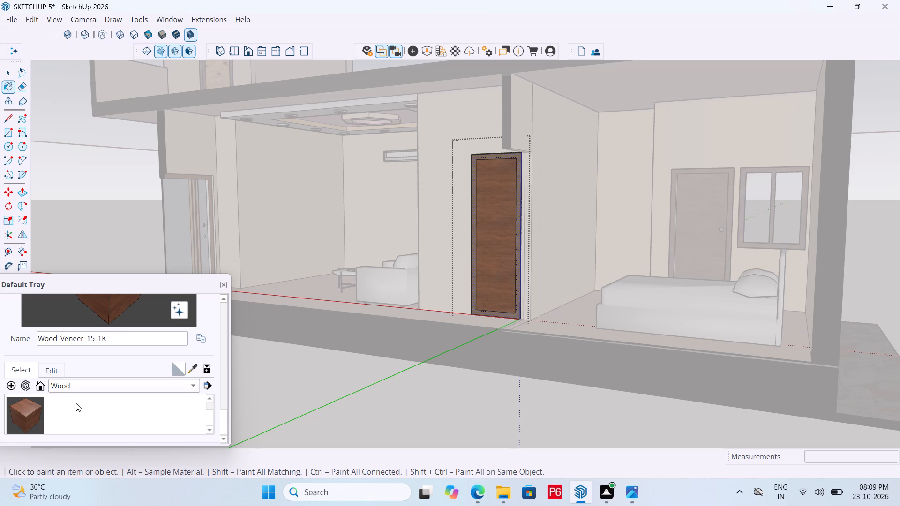
scroll(76, 403, up, 1)
click(98, 415)
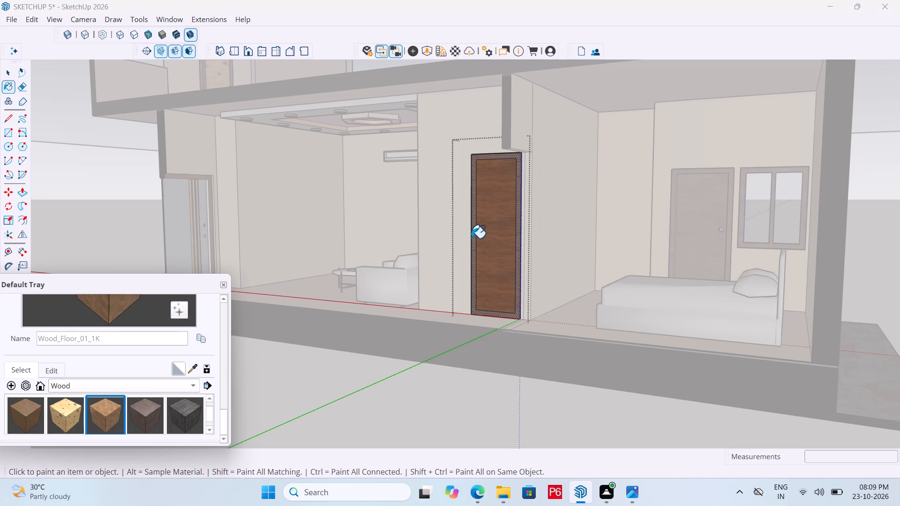
click(495, 235)
Save the model with the newly painted doors and leave the Paint tool.
key(ctrl+s)
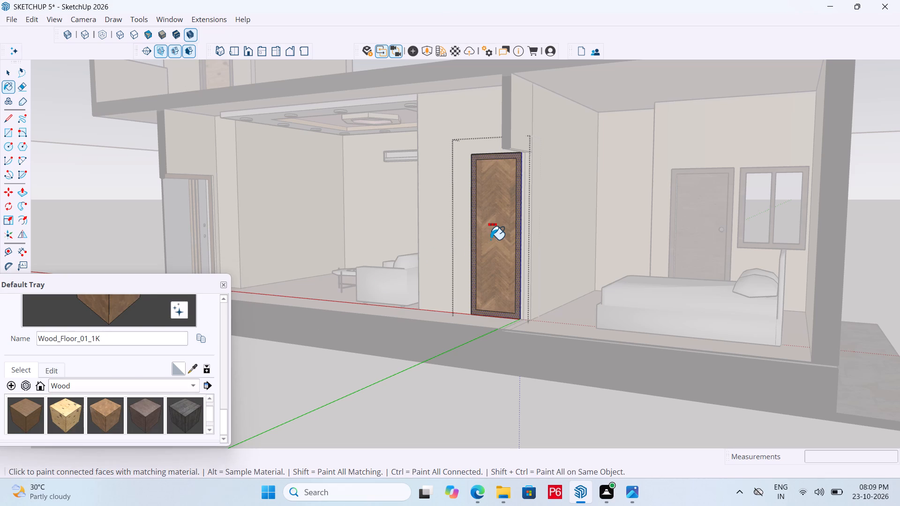
key(ctrl+s)
key(ctrl+s)
key(ctrl+s)
key(ctrl+s)
key(ctrl+s)
key(ctrl+s)
key(space)
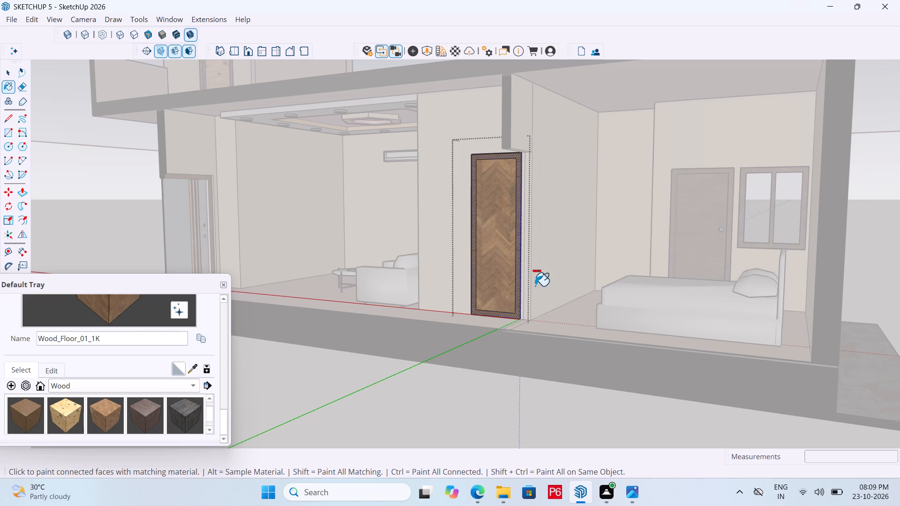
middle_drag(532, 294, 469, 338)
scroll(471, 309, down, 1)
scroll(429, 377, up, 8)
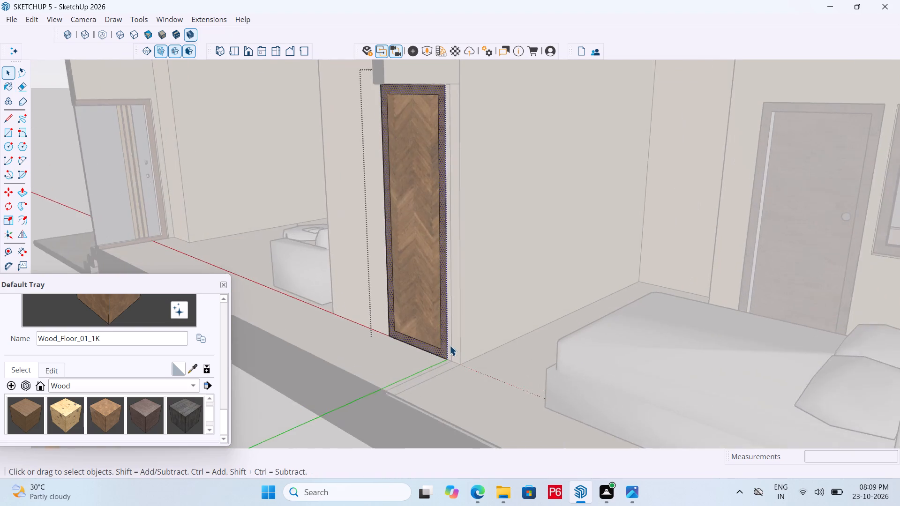
Push/Pull the frame border of the herringbone-panelled door by 3" and leave the door's editing context.
scroll(450, 345, up, 2)
key(p)
click(442, 358)
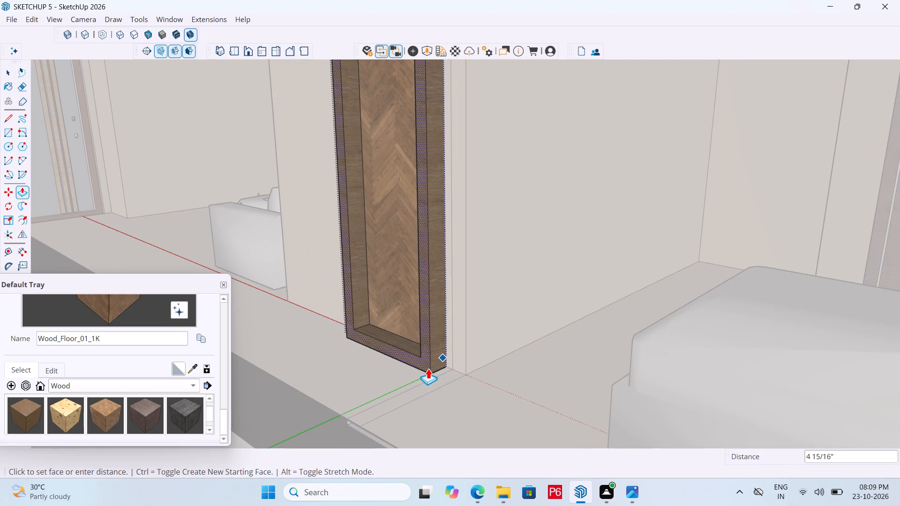
key(3)
key(shift+quotedbl)
key(Return)
key(space)
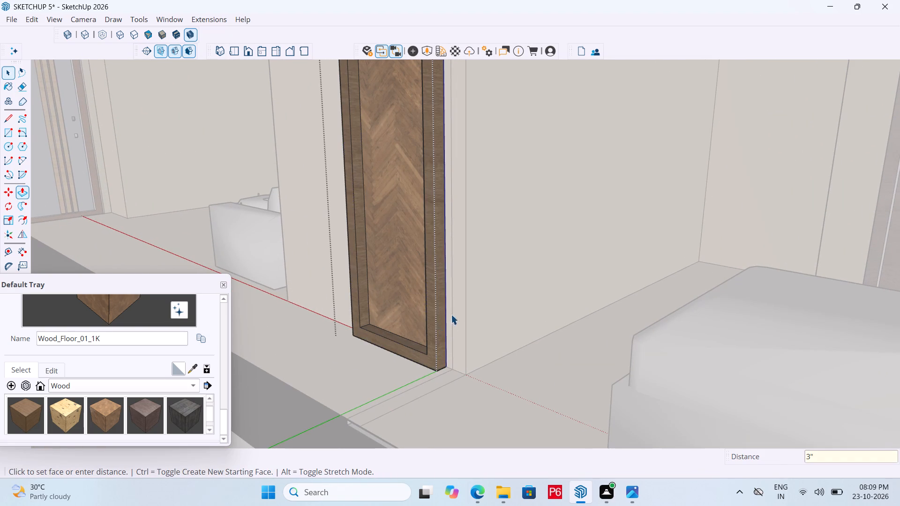
scroll(419, 323, up, 3)
click(492, 310)
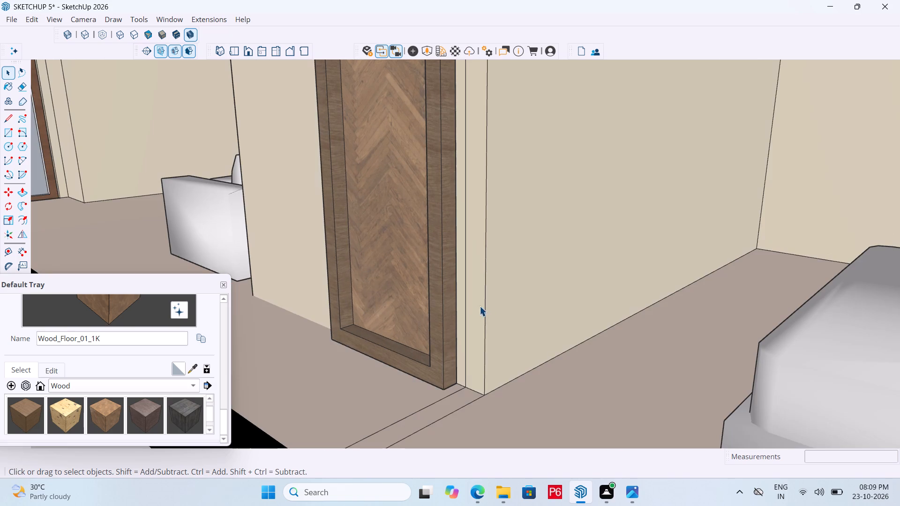
Move the herringbone-panelled door back from its front bottom corner to its rear corner point, setting it into the wall.
click(436, 327)
scroll(444, 397, up, 5)
key(m)
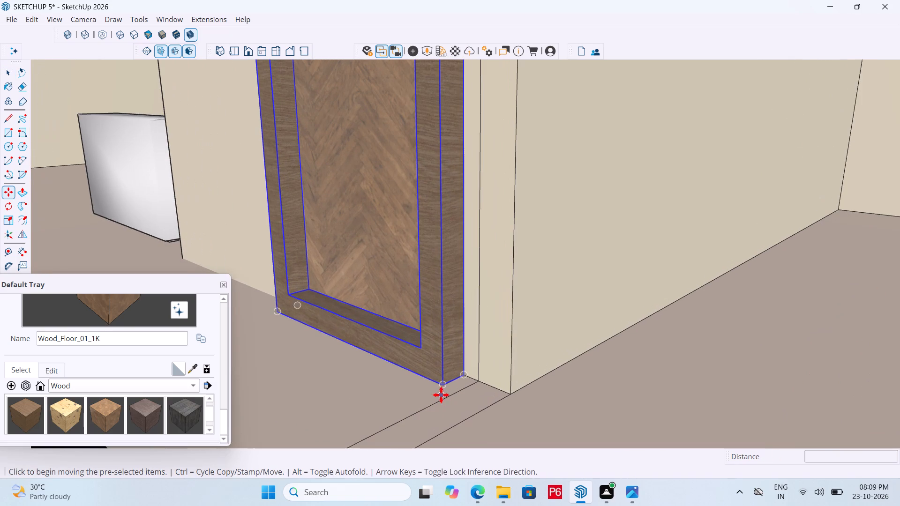
drag(444, 392, 447, 387)
click(465, 372)
scroll(513, 379, down, 7)
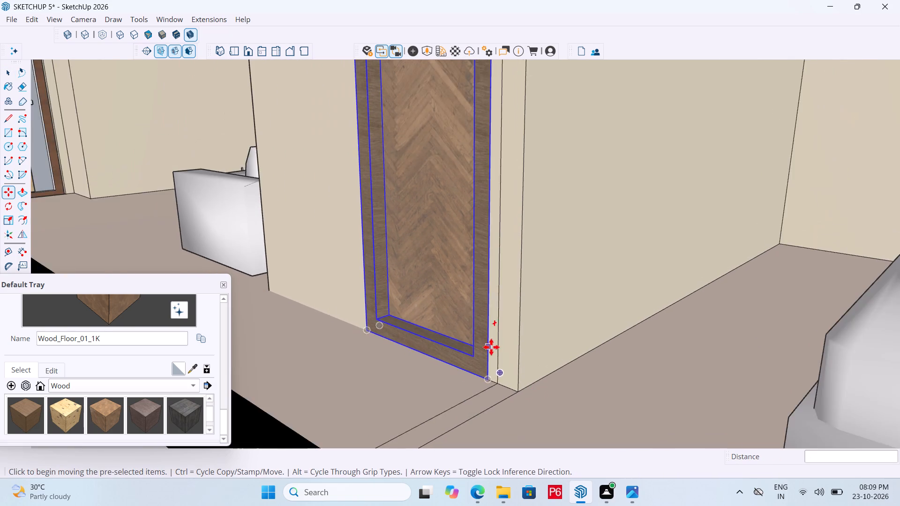
scroll(491, 347, down, 14)
middle_drag(501, 260, 645, 268)
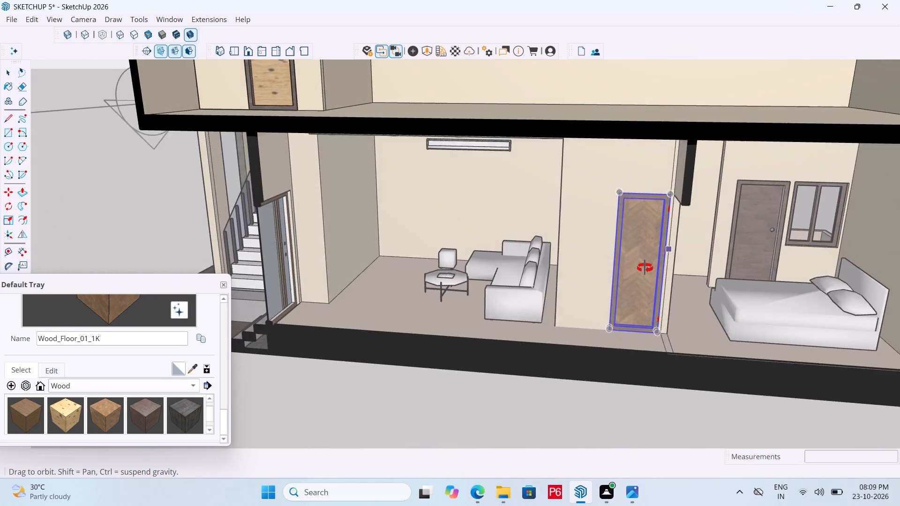
middle_drag(645, 268, 561, 264)
scroll(464, 254, down, 6)
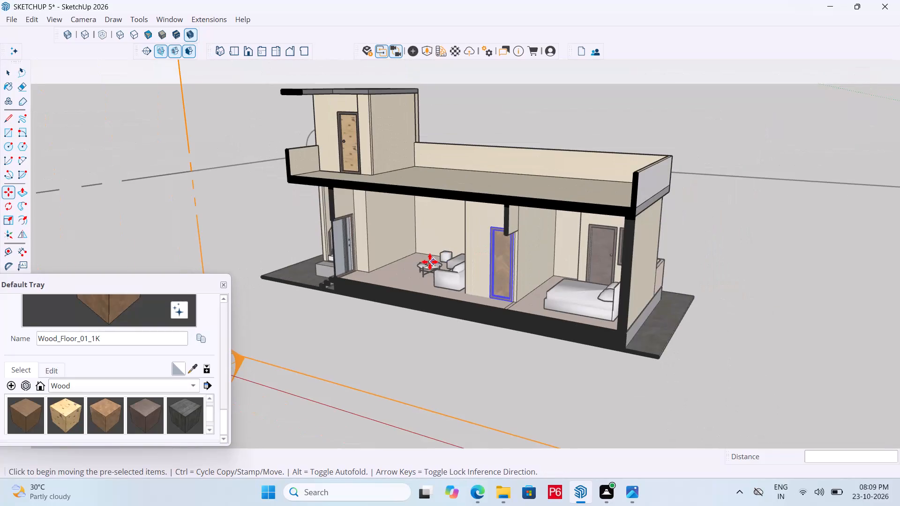
key(space)
middle_drag(358, 307, 502, 304)
click(609, 330)
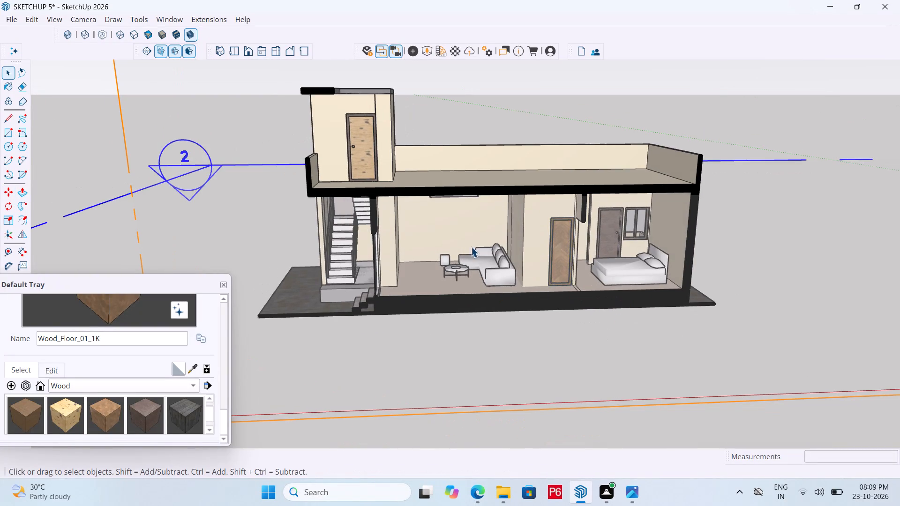
Examine the sectioned house from several sides, checking the doors, living room and bedroom, and the furniture placed away from the house.
middle_drag(471, 247, 555, 250)
middle_drag(454, 260, 474, 287)
scroll(452, 253, up, 3)
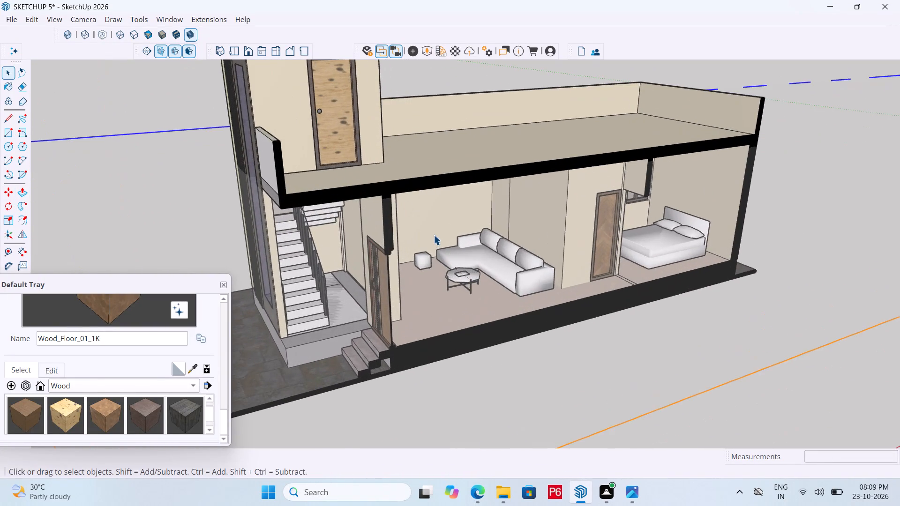
middle_drag(435, 237, 144, 176)
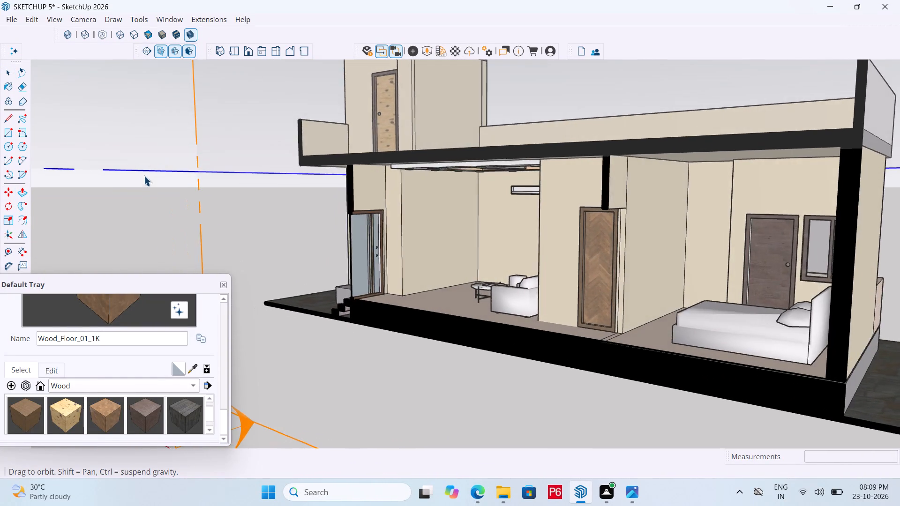
middle_drag(144, 176, 144, 173)
scroll(630, 256, down, 11)
scroll(559, 283, down, 6)
scroll(628, 269, down, 6)
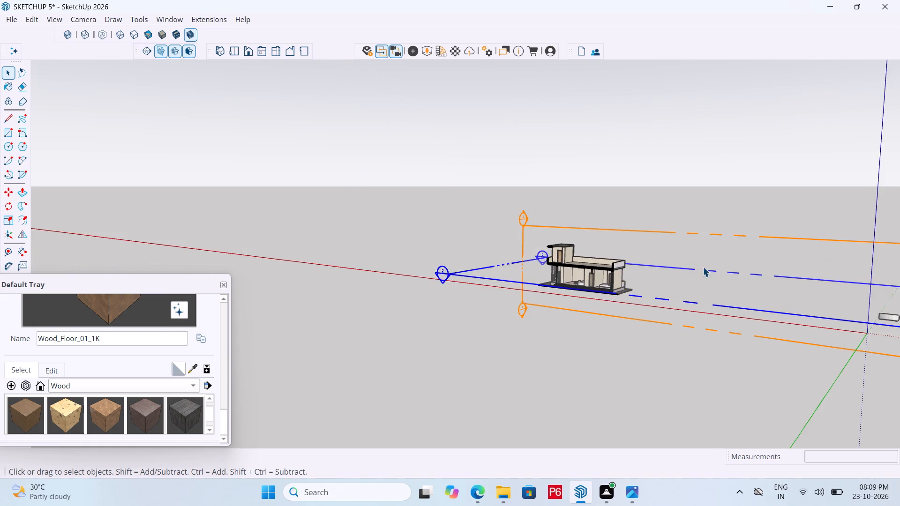
scroll(678, 298, down, 5)
scroll(899, 328, up, 5)
scroll(834, 304, up, 6)
scroll(458, 284, up, 1)
scroll(390, 302, down, 6)
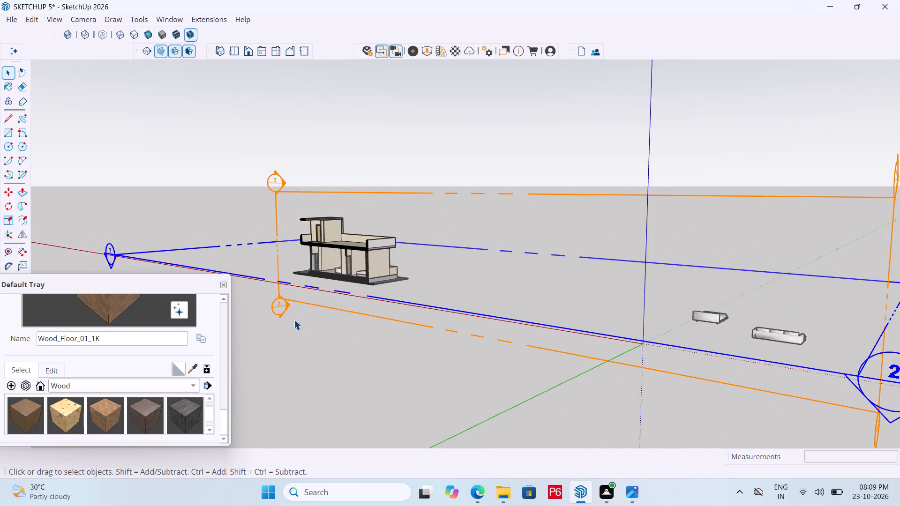
middle_drag(303, 325, 436, 416)
scroll(347, 251, down, 7)
scroll(592, 298, up, 2)
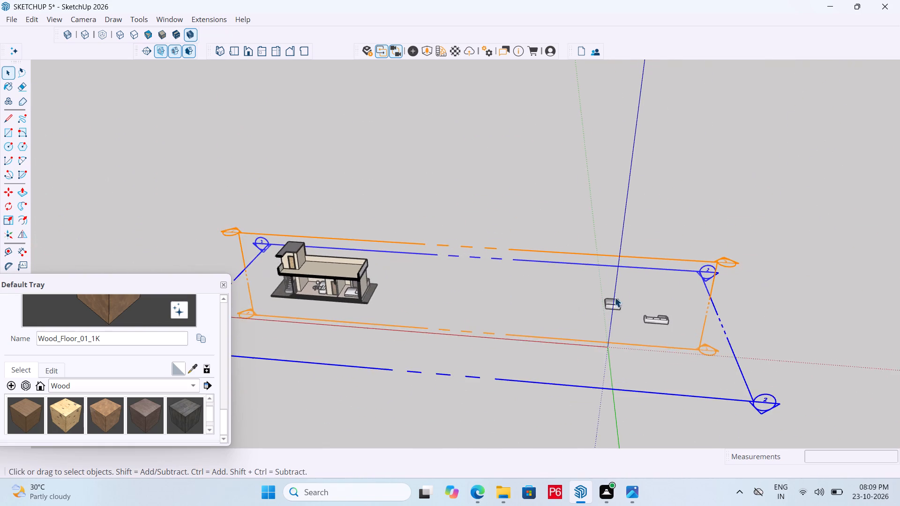
scroll(615, 297, up, 3)
scroll(645, 319, up, 12)
scroll(383, 327, down, 1)
middle_drag(383, 327, 899, 394)
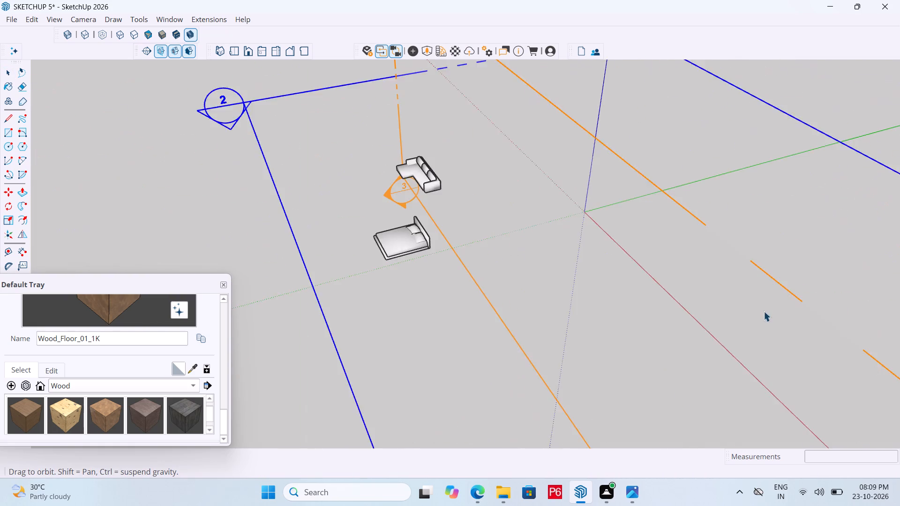
scroll(373, 220, down, 7)
scroll(472, 223, down, 7)
scroll(419, 198, down, 7)
middle_drag(611, 316, 0, 88)
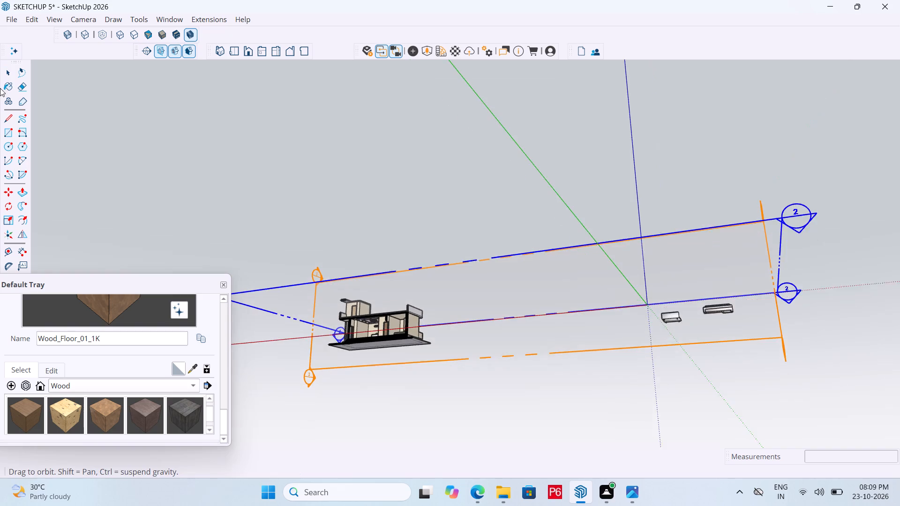
scroll(447, 240, down, 2)
middle_drag(360, 367, 313, 505)
scroll(329, 360, up, 5)
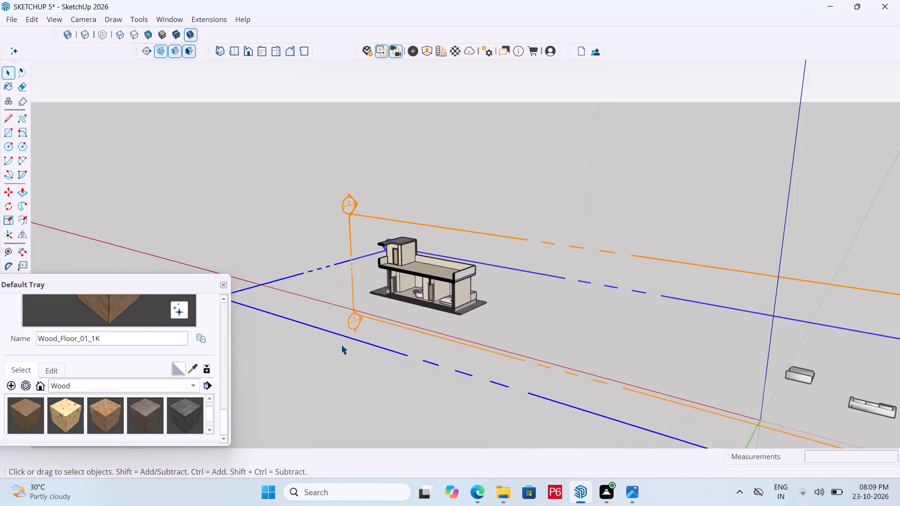
scroll(341, 344, up, 17)
middle_drag(441, 348, 668, 327)
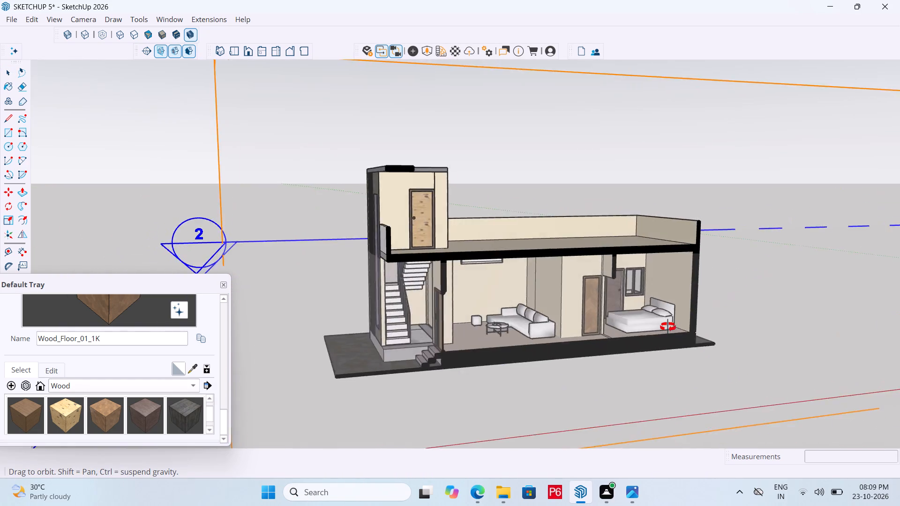
middle_drag(668, 327, 415, 323)
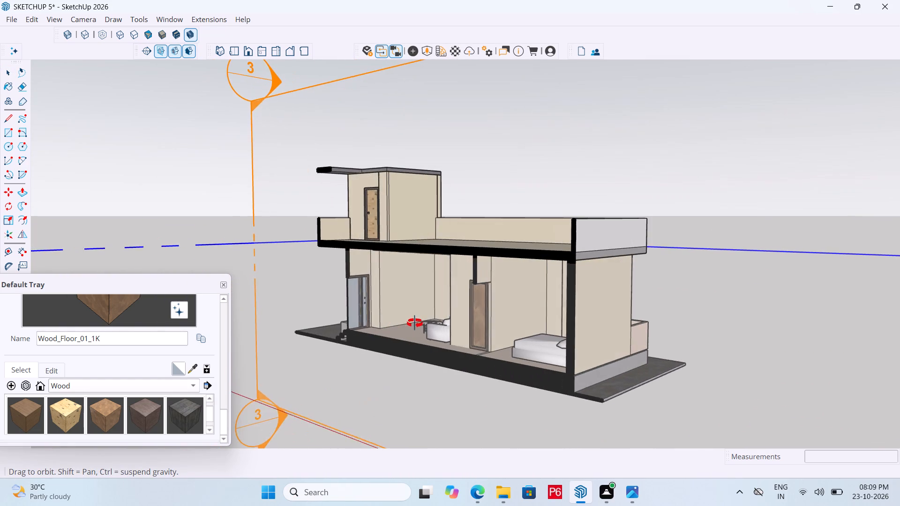
middle_drag(415, 323, 447, 312)
scroll(427, 293, up, 4)
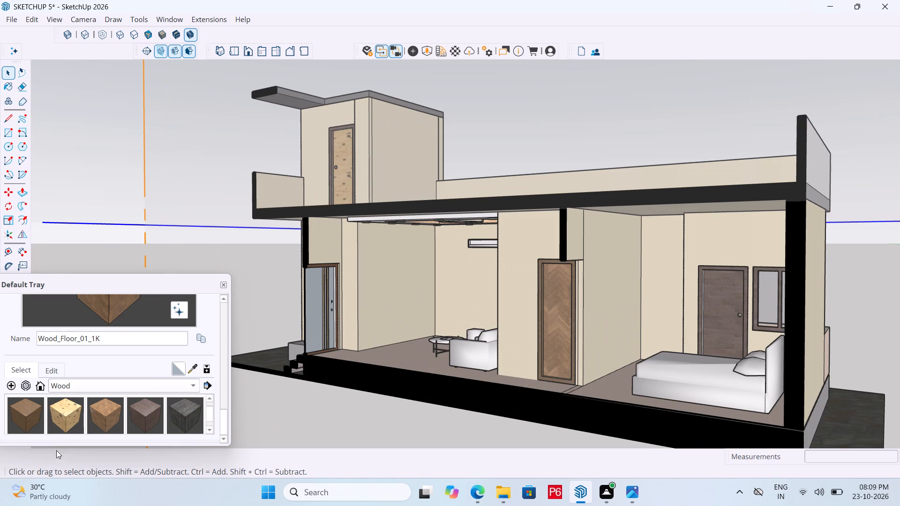
scroll(148, 380, down, 1)
Save the model with the thickened and repositioned door.
key(ctrl+s)
key(ctrl+s)
key(ctrl+s)
key(ctrl+s)
key(ctrl+s)
key(ctrl+s)
key(ctrl+s)
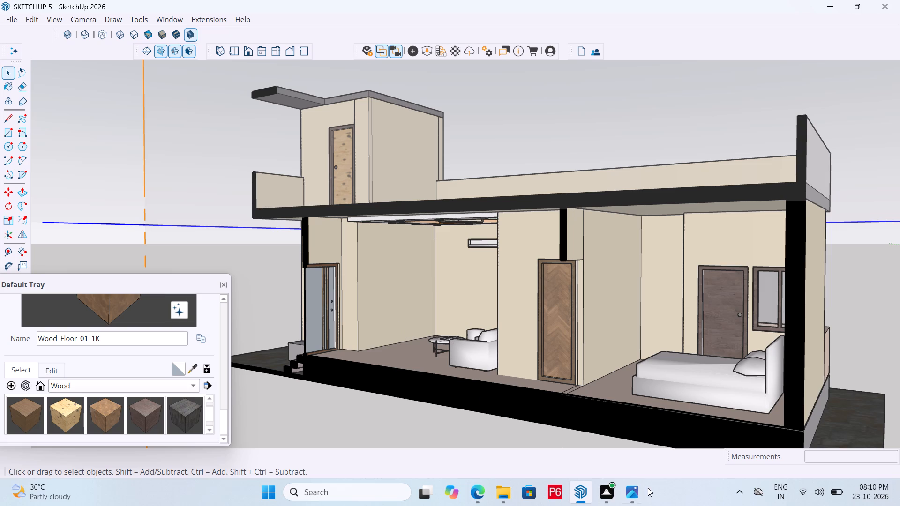
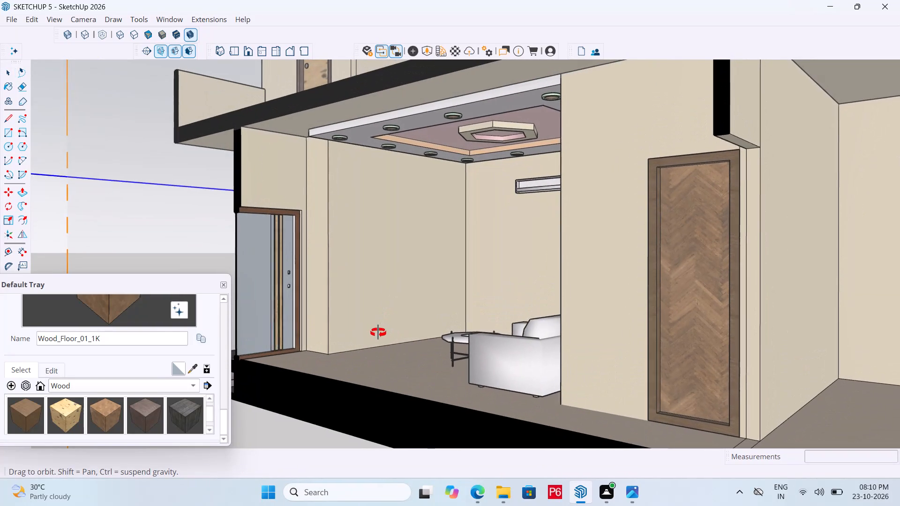
Save the model.
key(ctrl+s)
key(ctrl+s)
key(ctrl+s)
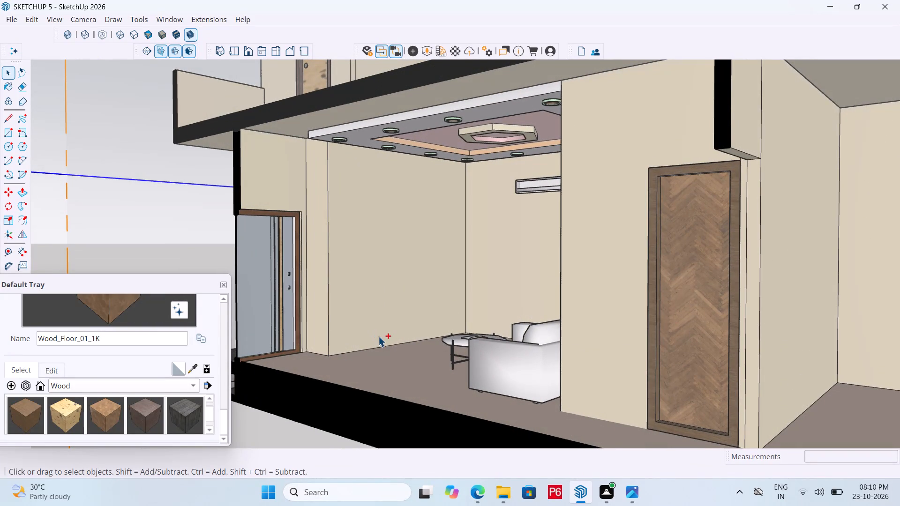
key(ctrl+s)
key(ctrl+s)
key(ctrl+s)
key(ctrl+s)
Insert Wall Unit 001 from the downloaded Enscape assets onto the living room floor near the entrance door, and close the asset library.
click(429, 50)
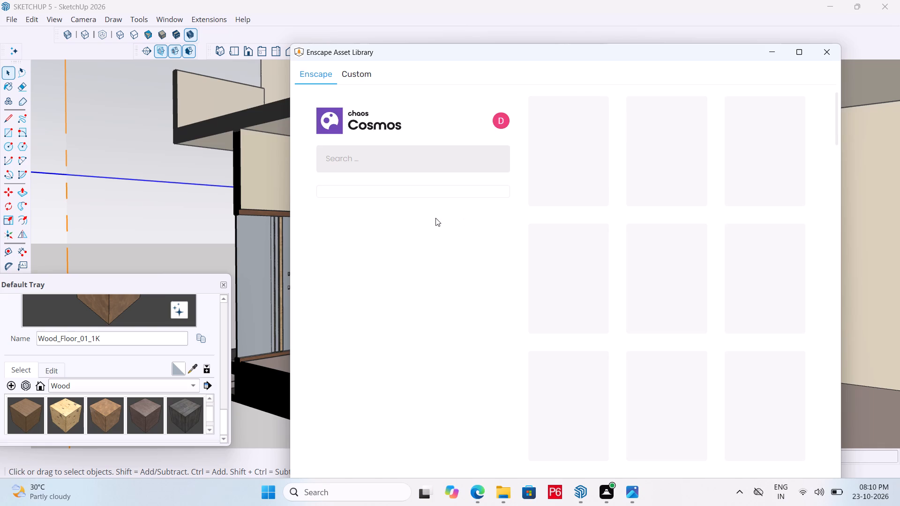
click(470, 200)
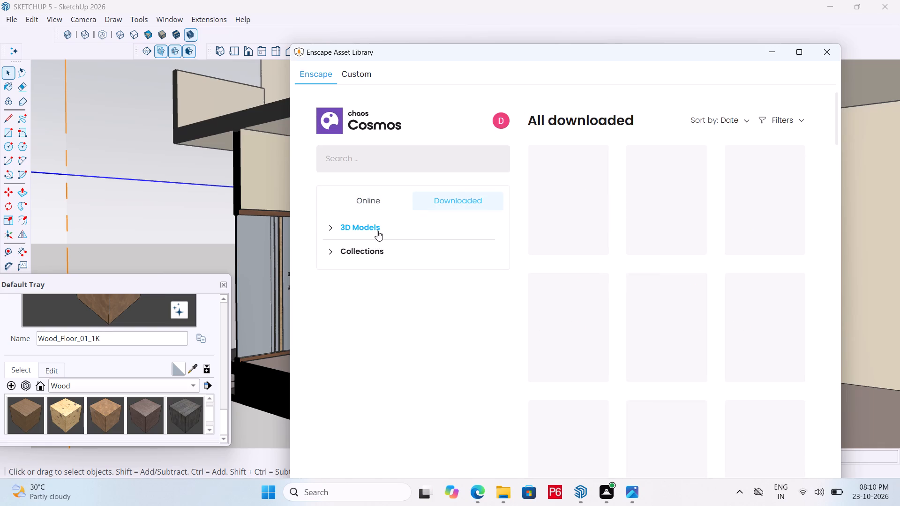
click(333, 228)
scroll(668, 243, down, 6)
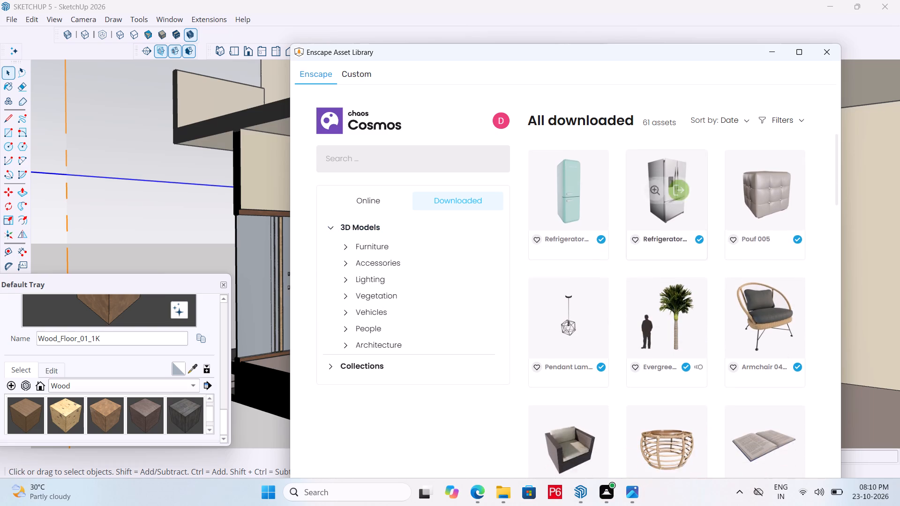
scroll(668, 245, down, 12)
scroll(702, 286, down, 3)
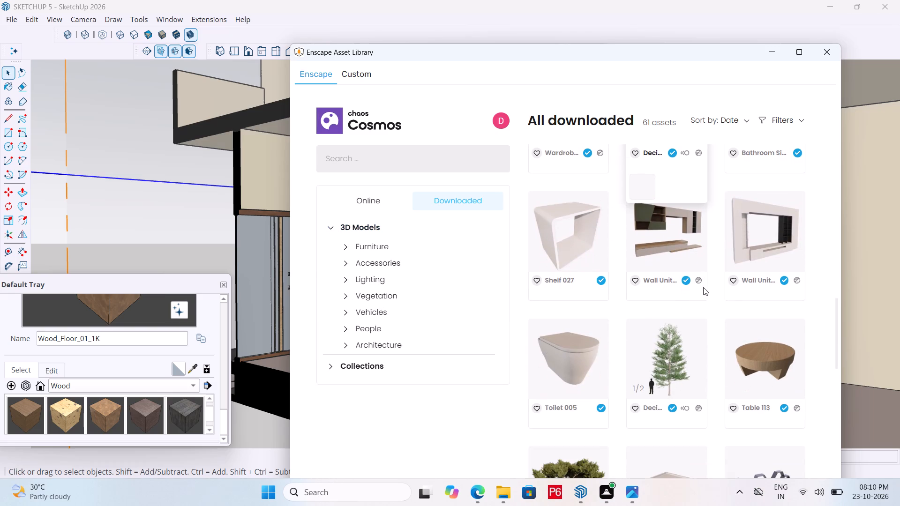
scroll(779, 275, down, 1)
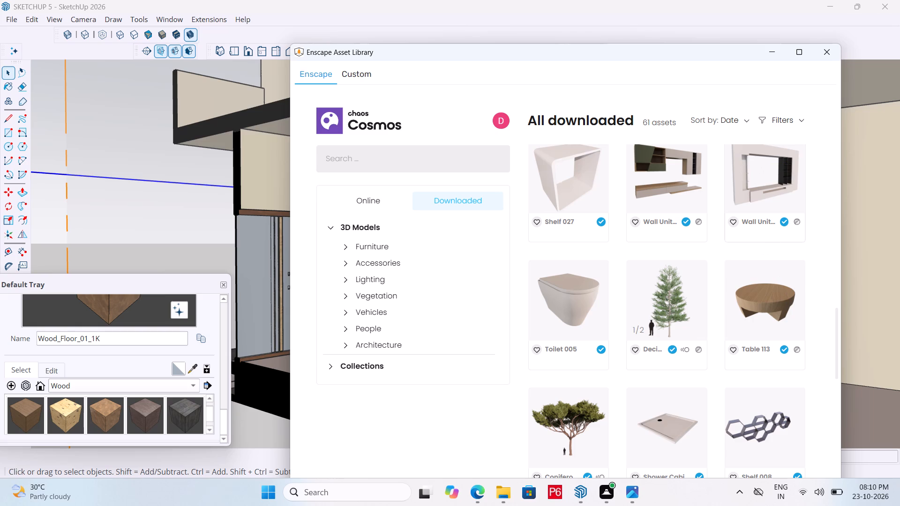
click(781, 175)
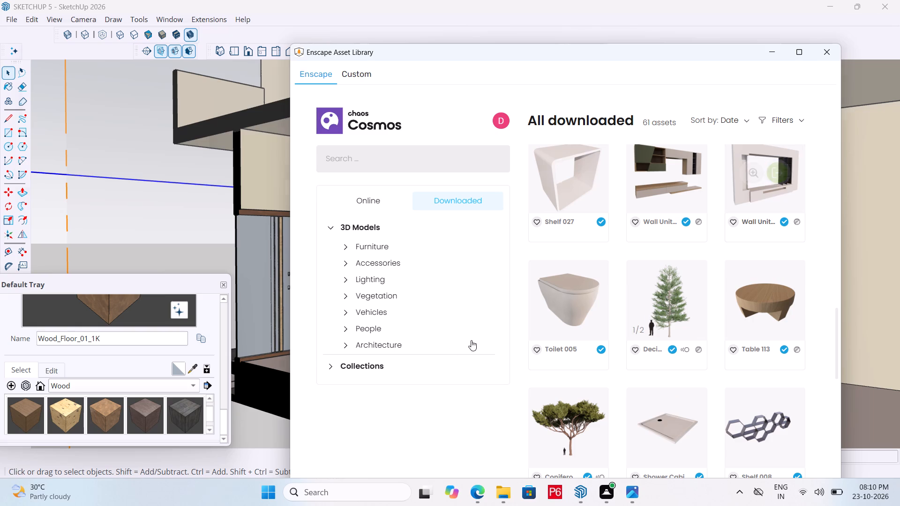
scroll(413, 331, down, 4)
scroll(575, 256, down, 6)
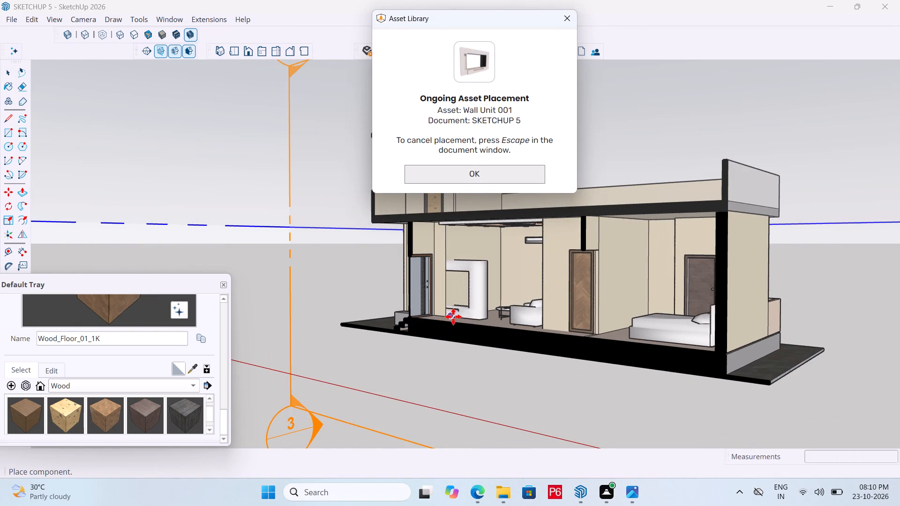
click(480, 319)
key(space)
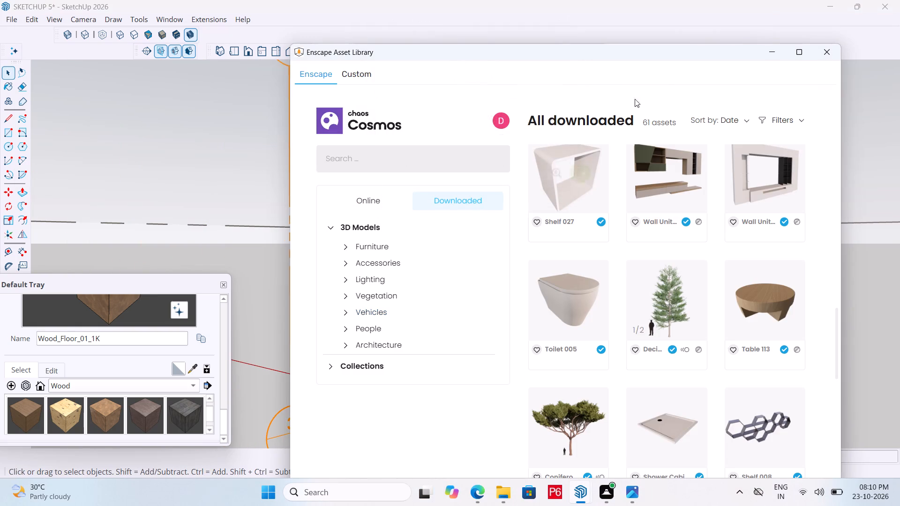
click(829, 52)
Rotate the wall unit 90° on the floor so its length runs parallel to the living room's side wall.
middle_drag(449, 268, 414, 331)
scroll(447, 323, up, 5)
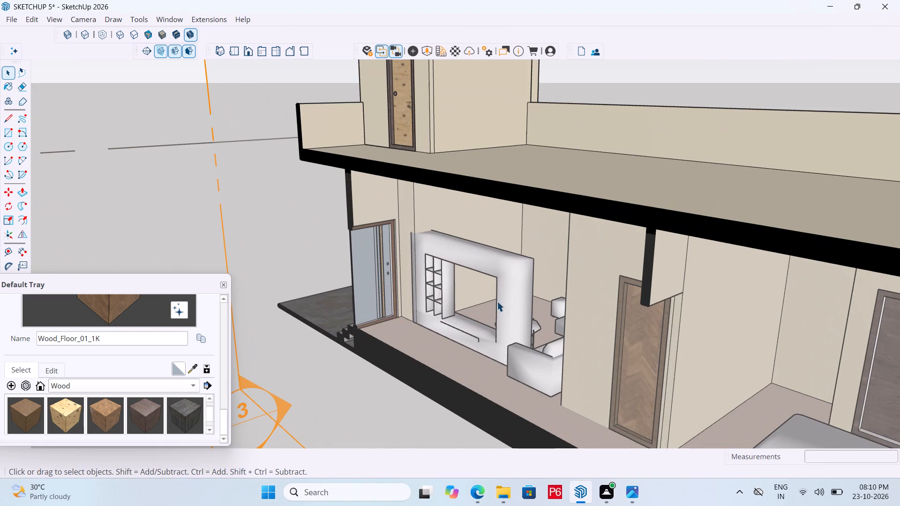
click(504, 301)
middle_drag(523, 310, 541, 311)
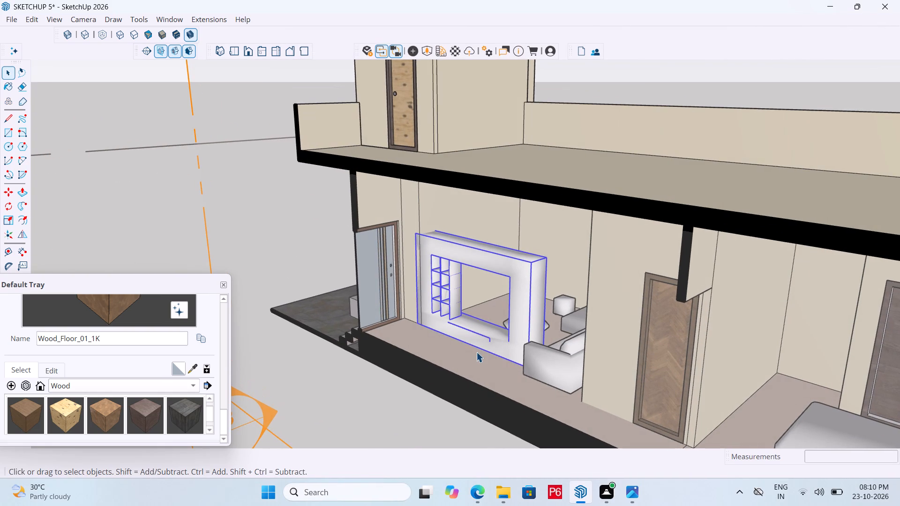
key(q)
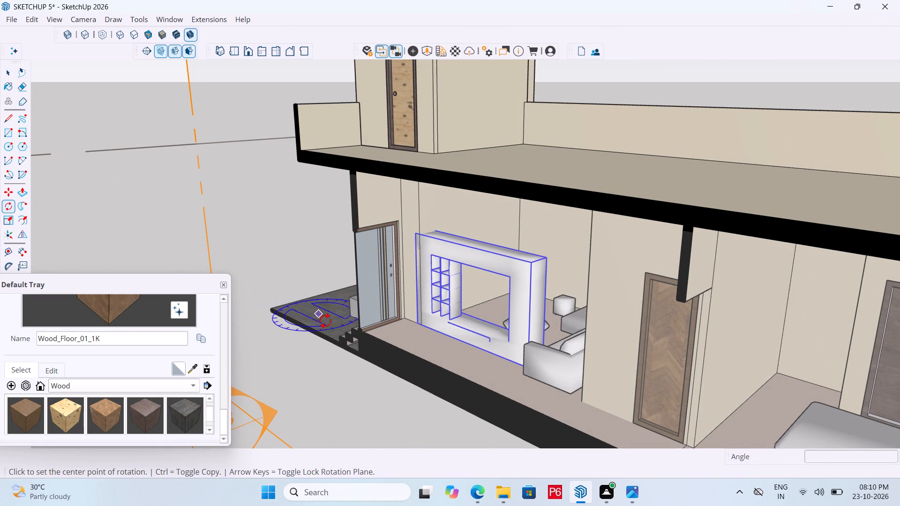
click(431, 347)
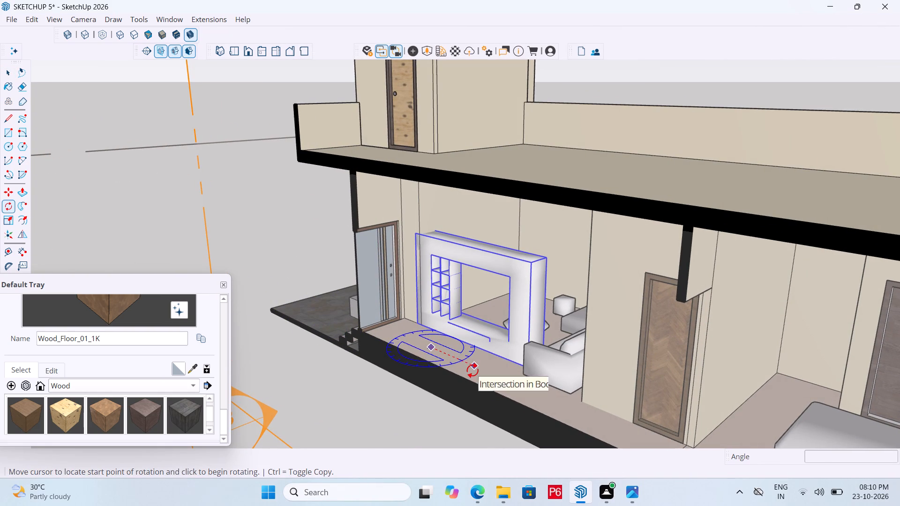
click(472, 370)
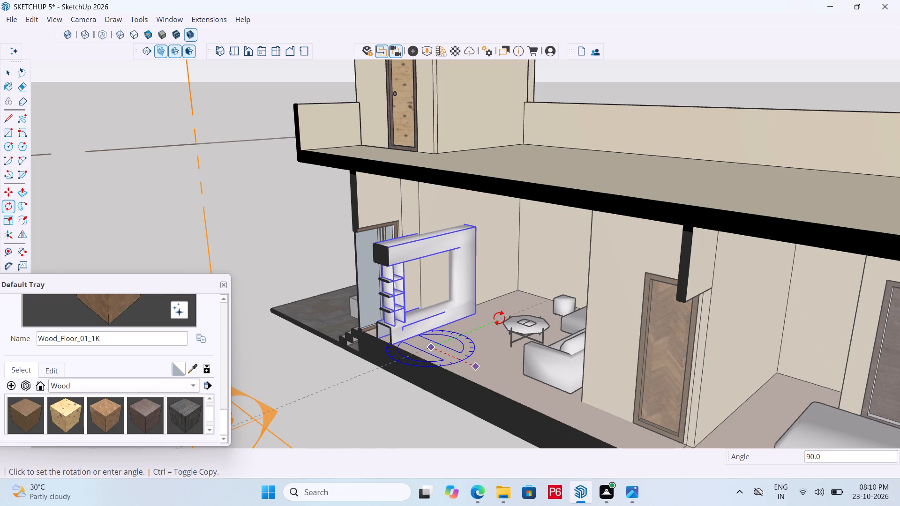
click(499, 318)
key(space)
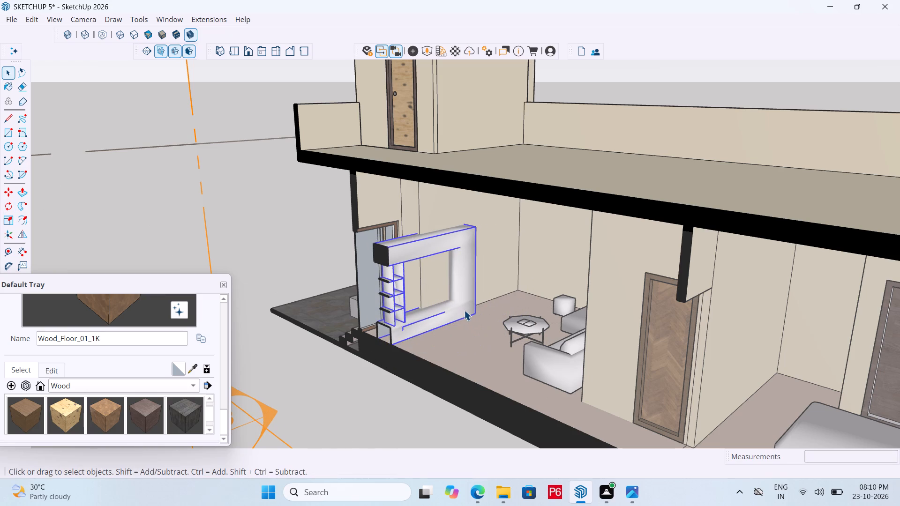
Move the wall unit about 6' across the living room, and snap its rear bottom corner to the wall line beside the entrance.
scroll(464, 310, up, 5)
middle_drag(382, 347, 389, 350)
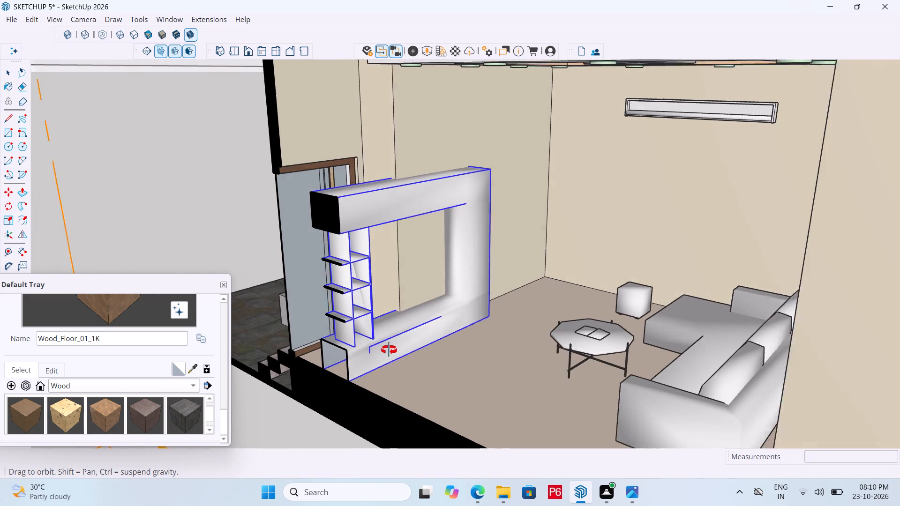
middle_drag(389, 350, 387, 350)
key(m)
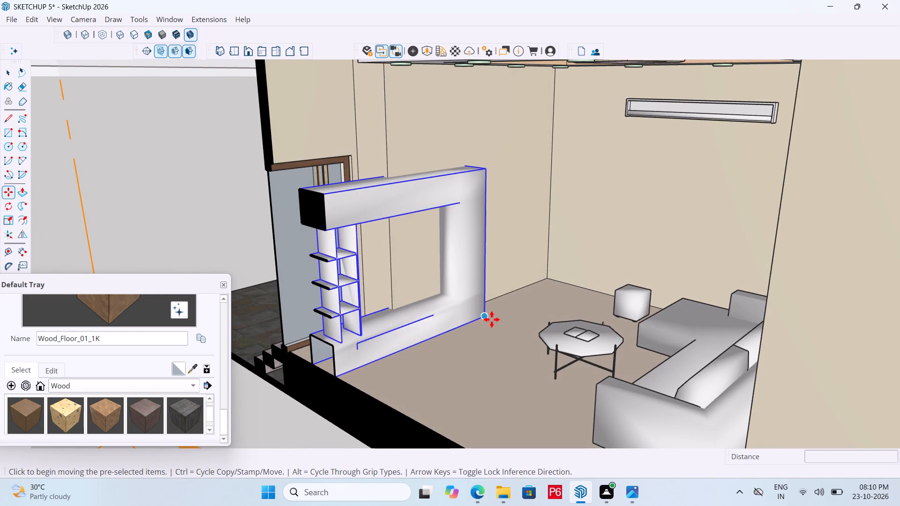
click(488, 318)
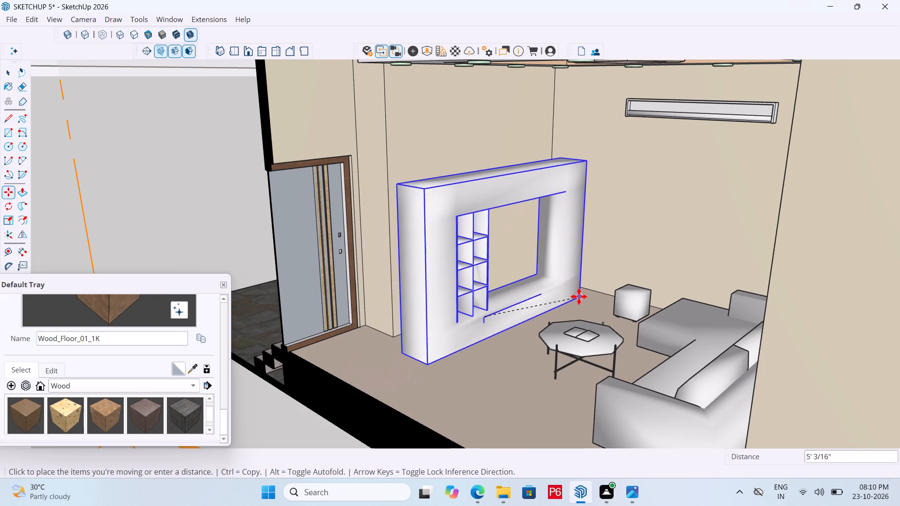
click(578, 287)
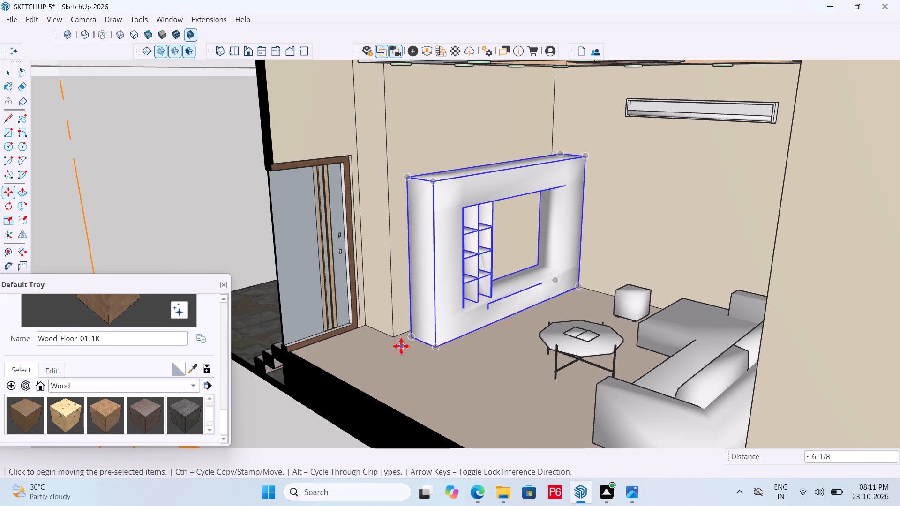
scroll(402, 345, up, 5)
click(414, 336)
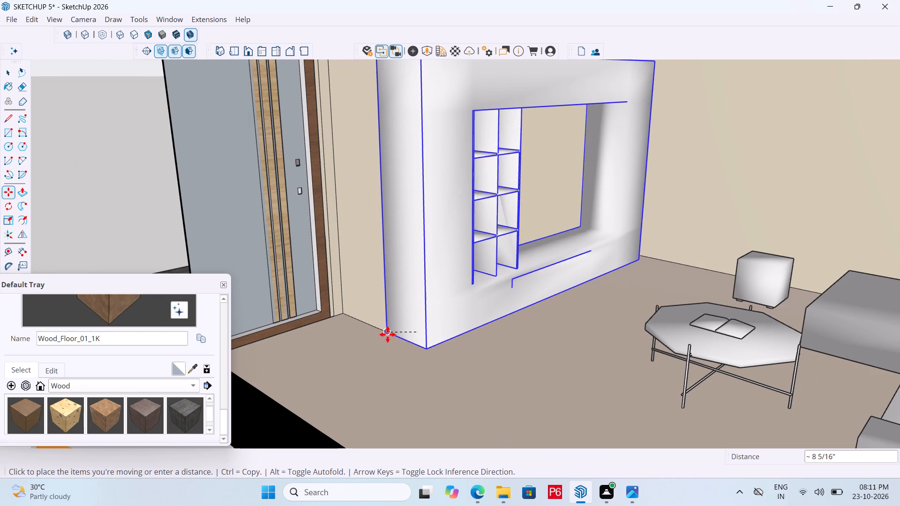
click(390, 332)
scroll(392, 319, down, 5)
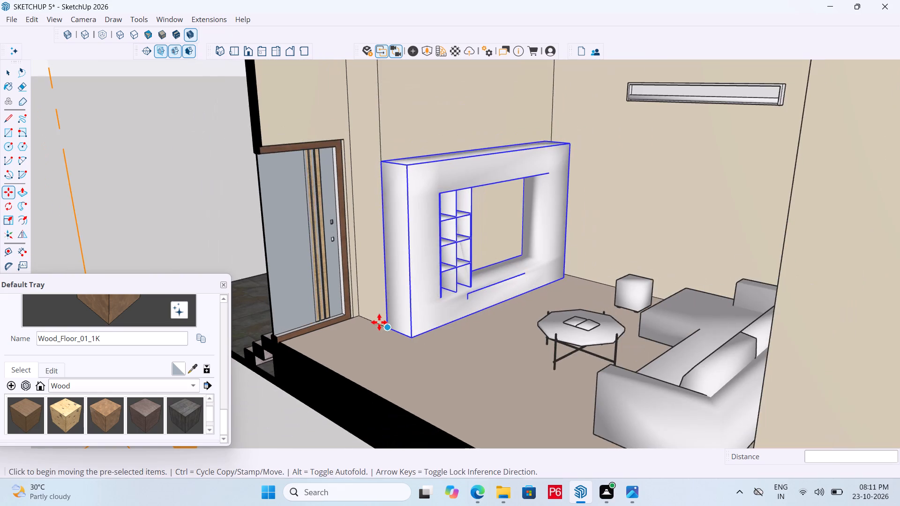
Save the model with the wall unit in place.
middle_drag(378, 324, 345, 322)
key(ctrl+s)
key(ctrl+s)
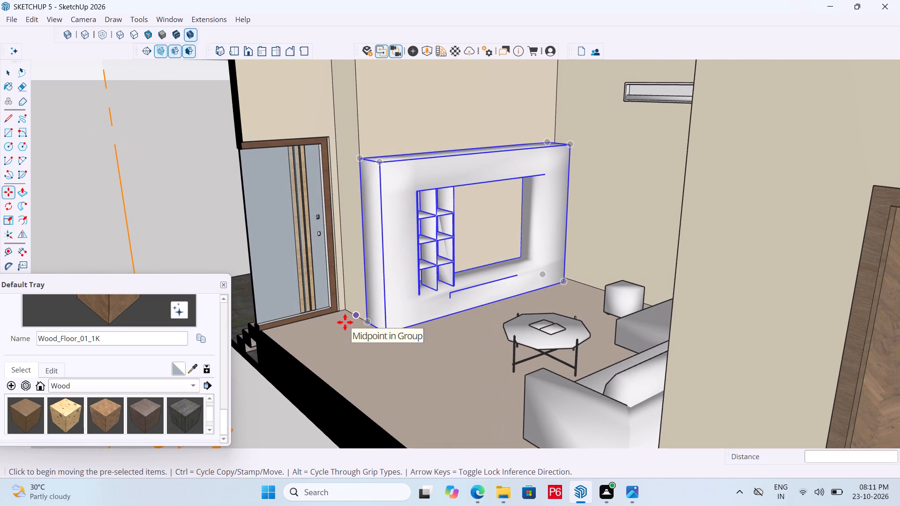
key(ctrl+s)
key(ctrl+s)
key(ctrl+s)
key(ctrl+s)
Examine the wall unit's position against the living room wall from near and far.
middle_drag(404, 330, 414, 311)
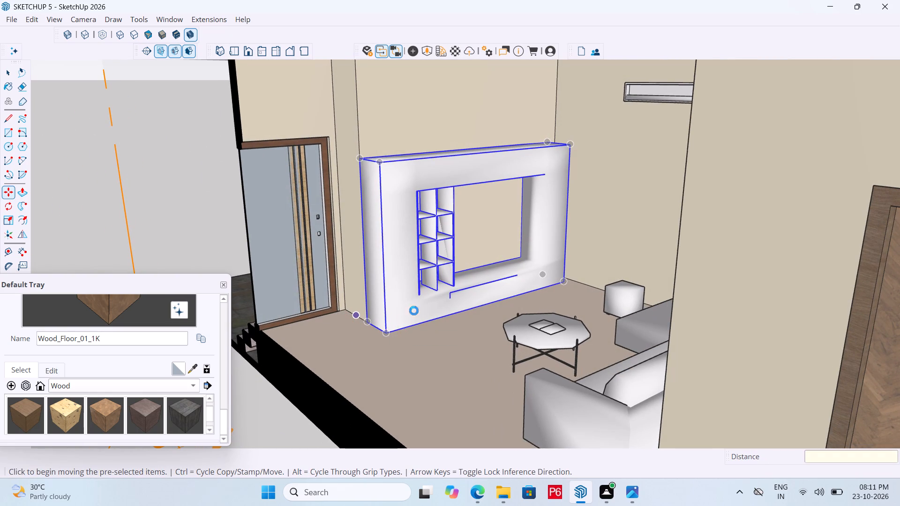
middle_drag(414, 311, 413, 298)
middle_drag(413, 302, 415, 334)
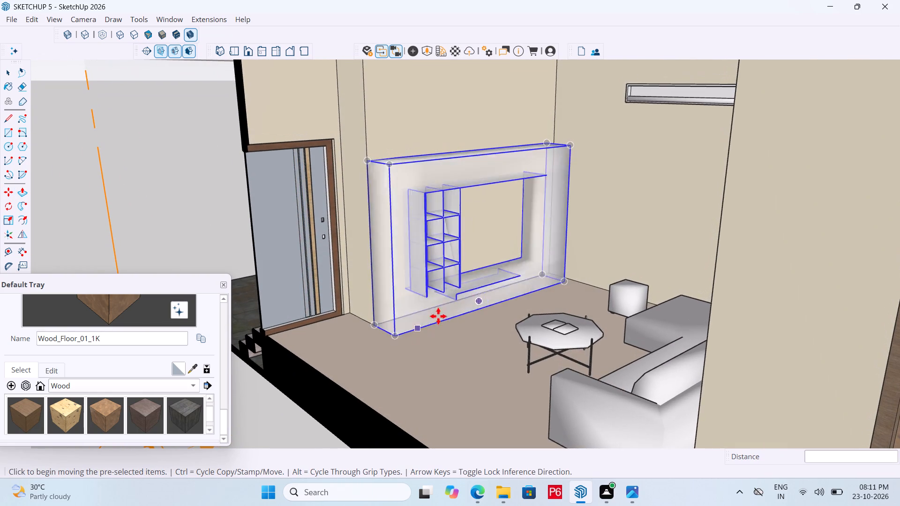
scroll(482, 268, down, 9)
middle_drag(483, 283, 502, 283)
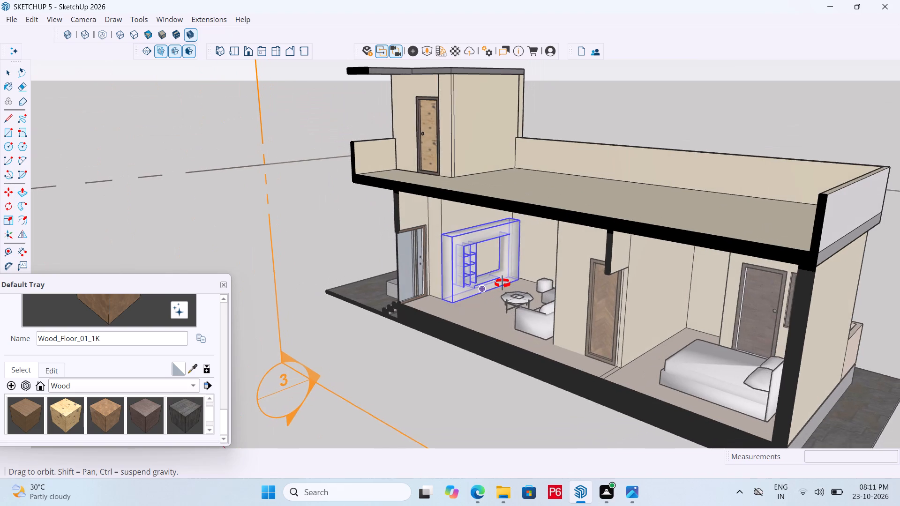
middle_drag(502, 283, 502, 284)
scroll(478, 264, up, 8)
key(space)
middle_drag(501, 262, 495, 260)
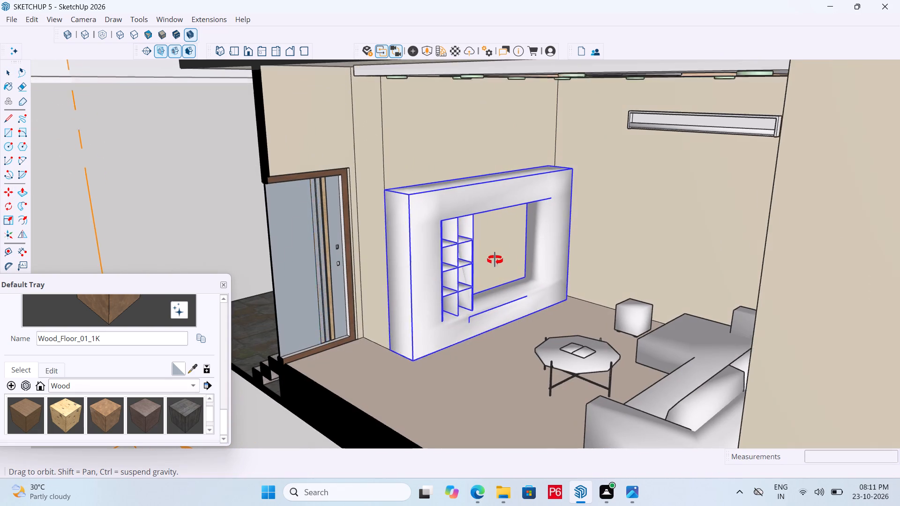
middle_drag(495, 260, 457, 231)
scroll(458, 232, up, 1)
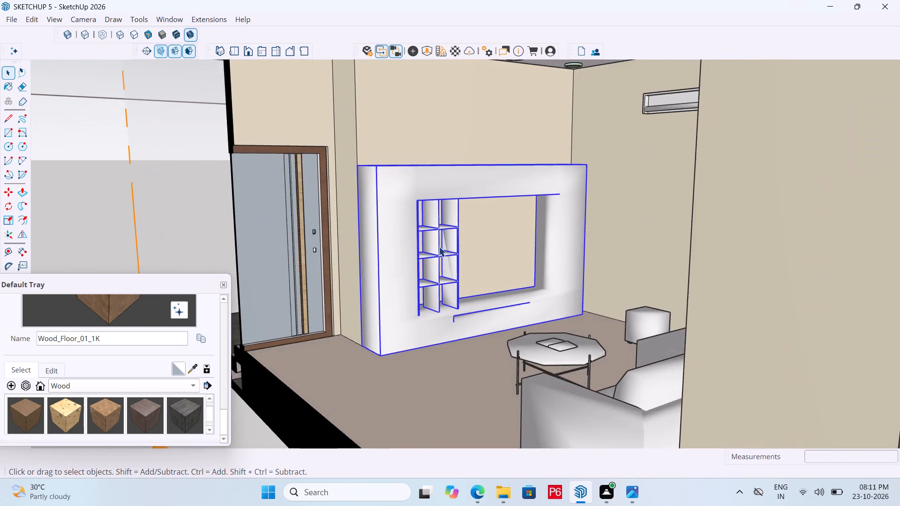
Open the slatted entrance door for editing and paint its wide and narrow grey panels with Wood_Floor_12_1K.
scroll(410, 259, down, 5)
middle_drag(400, 272, 395, 291)
scroll(331, 251, up, 5)
key(space)
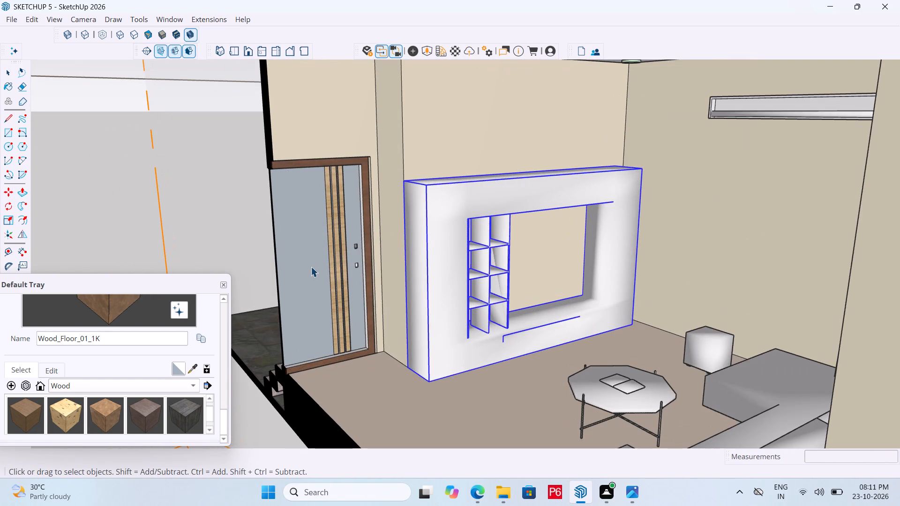
click(310, 267)
double_click(308, 259)
click(308, 234)
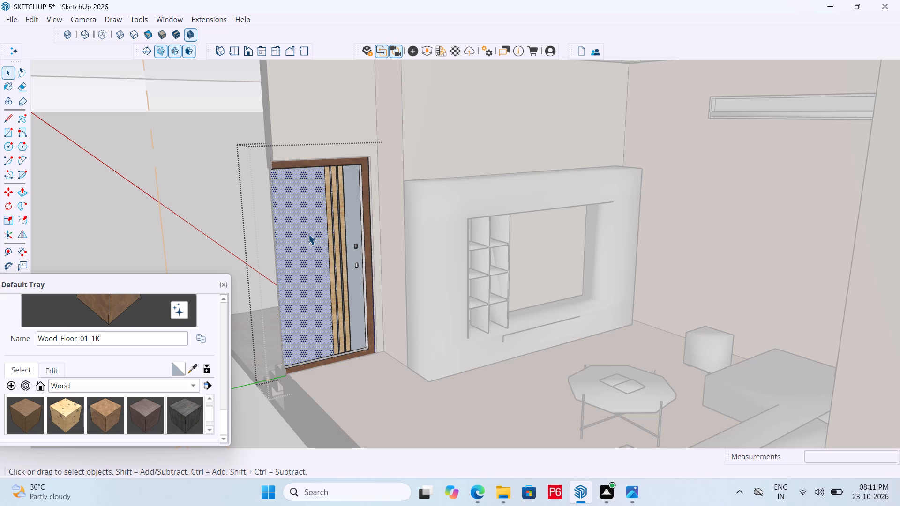
click(149, 413)
click(316, 264)
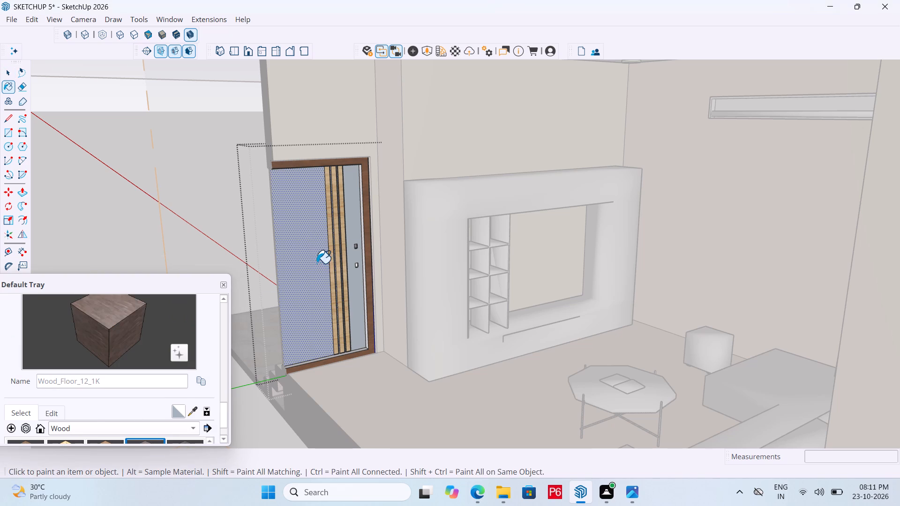
click(353, 210)
Paint the inner side and bottom edges of the entrance door's frame with Wood_Floor_12_1K.
scroll(334, 221, up, 14)
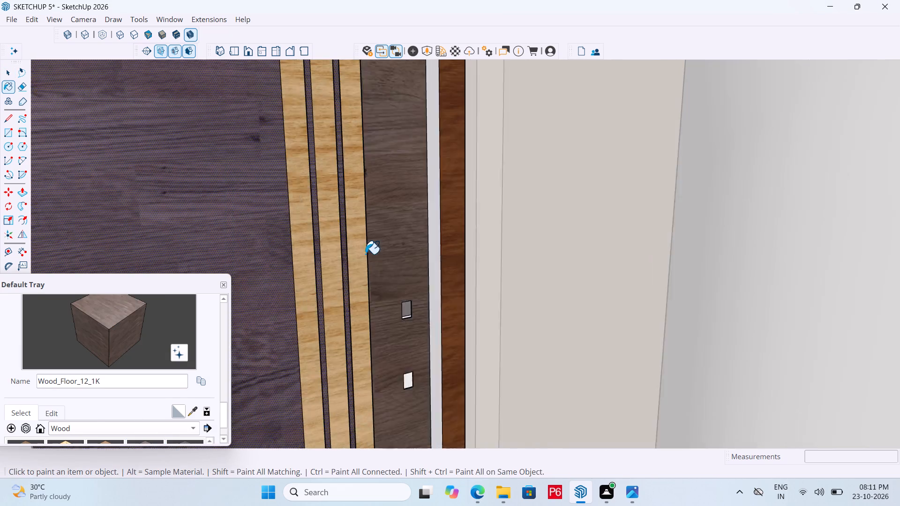
scroll(365, 254, up, 3)
click(456, 239)
scroll(472, 210, down, 6)
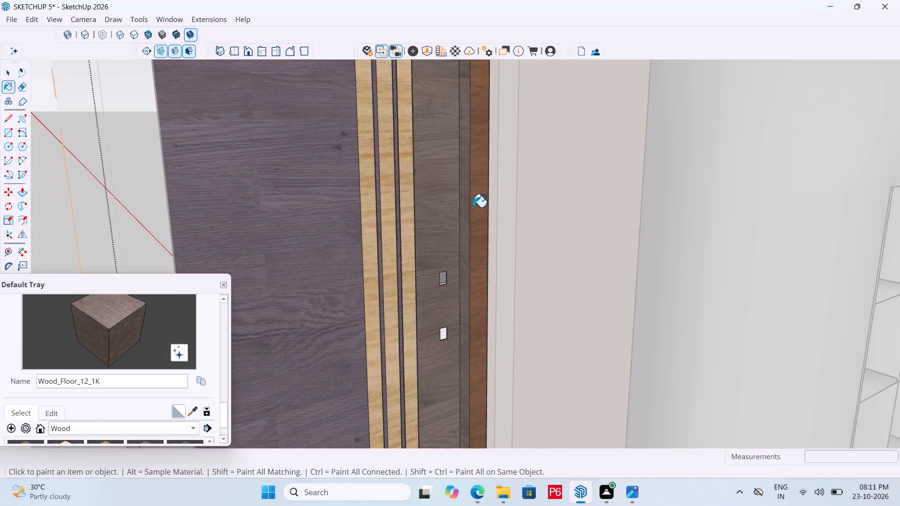
scroll(524, 212, down, 13)
scroll(474, 365, up, 11)
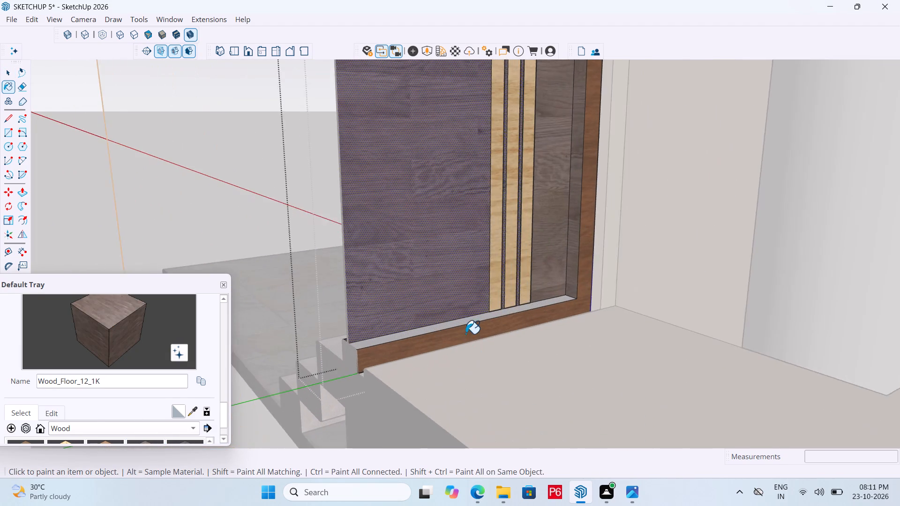
scroll(465, 334, up, 4)
click(479, 317)
scroll(471, 357, down, 18)
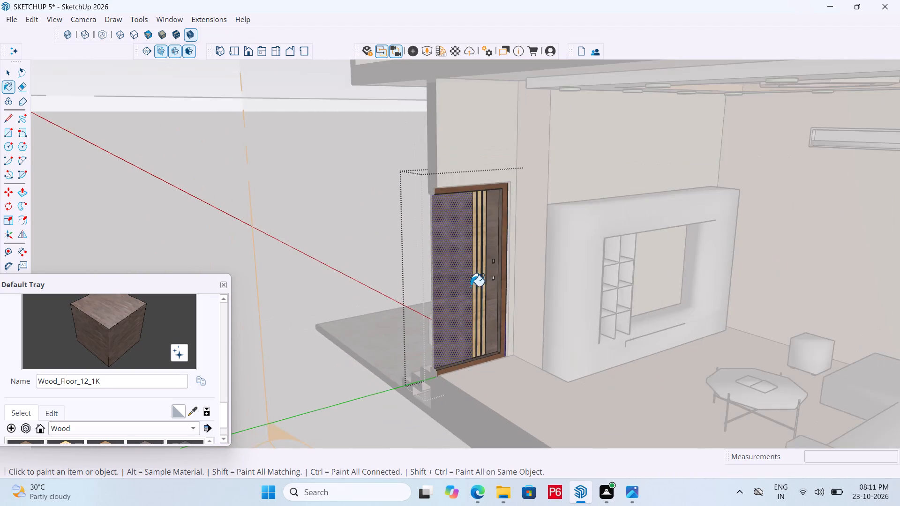
Paint the underside of the entrance door frame's top edge with Wood_Floor_12_1K and finish editing the door.
middle_drag(470, 283, 467, 193)
scroll(468, 153, up, 16)
click(476, 137)
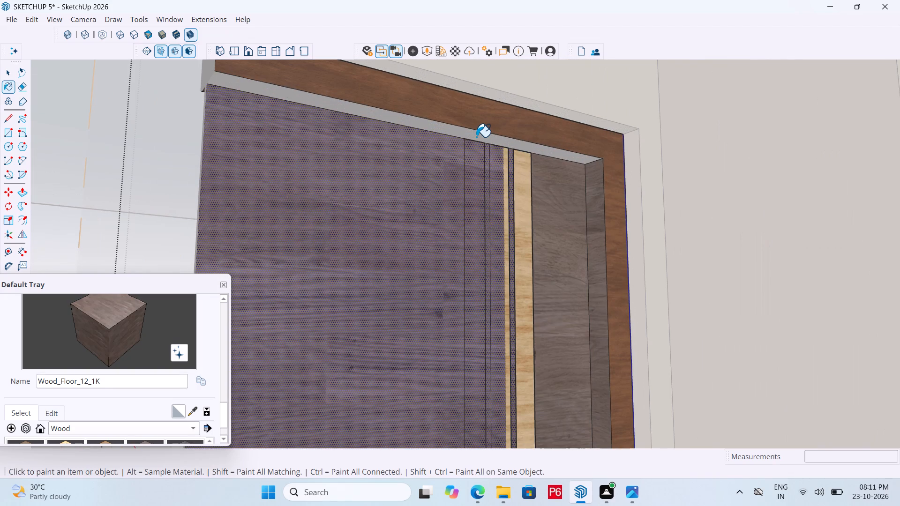
scroll(368, 174, down, 20)
scroll(392, 261, down, 7)
middle_drag(465, 275, 467, 353)
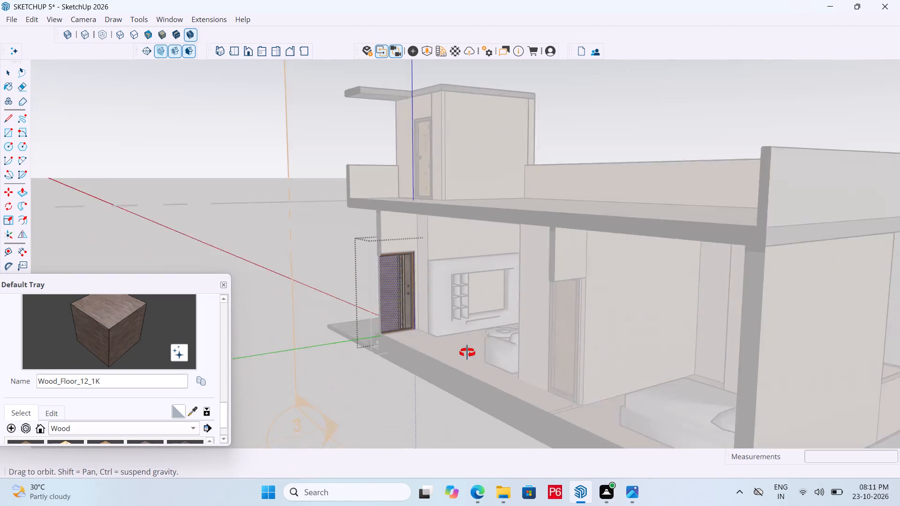
middle_drag(467, 353, 468, 359)
key(space)
click(323, 280)
click(324, 277)
click(329, 265)
Save the model with the repainted entrance door.
middle_drag(394, 277, 424, 260)
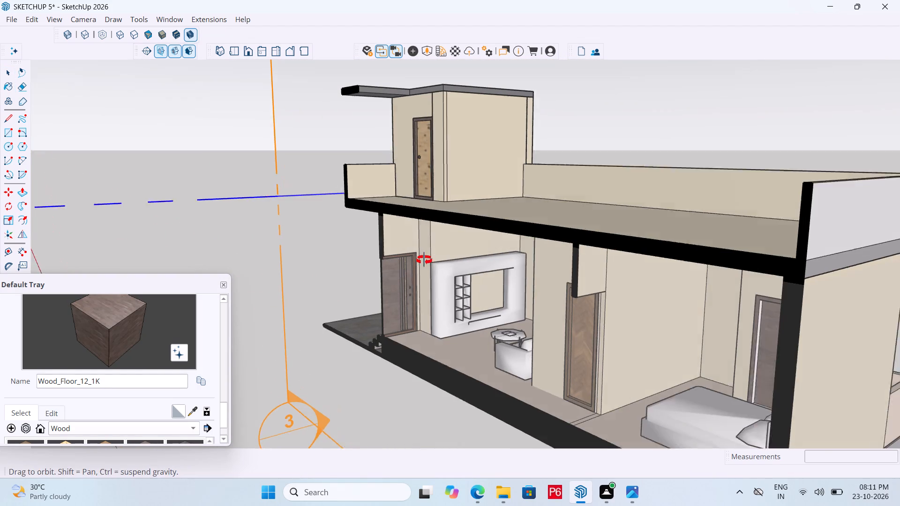
middle_drag(424, 260, 427, 260)
key(ctrl+s)
key(ctrl+s)
key(ctrl+s)
Open the living room wall unit for editing and select its white frame body.
click(460, 263)
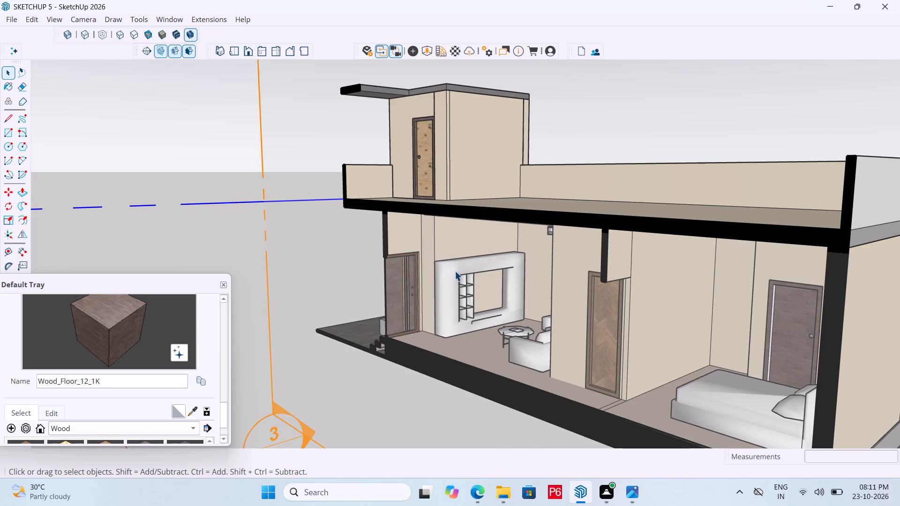
click(455, 270)
double_click(455, 270)
click(455, 270)
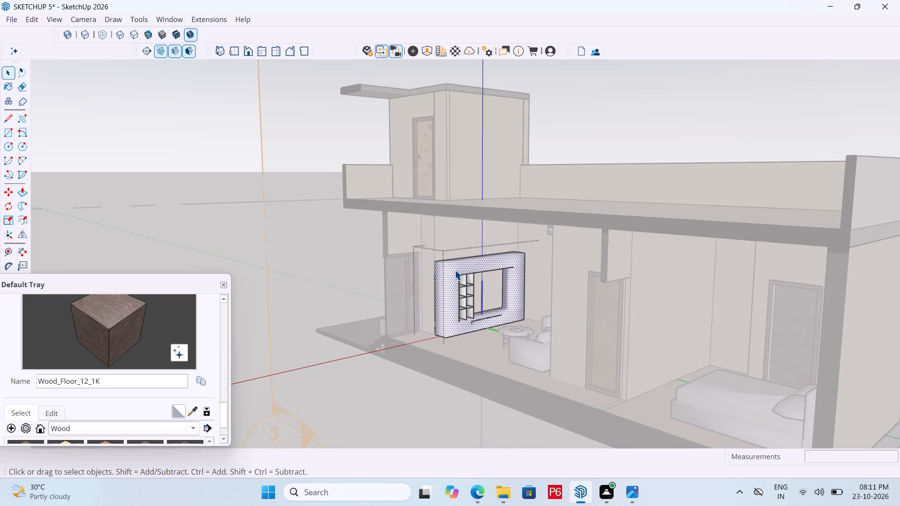
scroll(480, 287, up, 6)
middle_drag(506, 300, 492, 290)
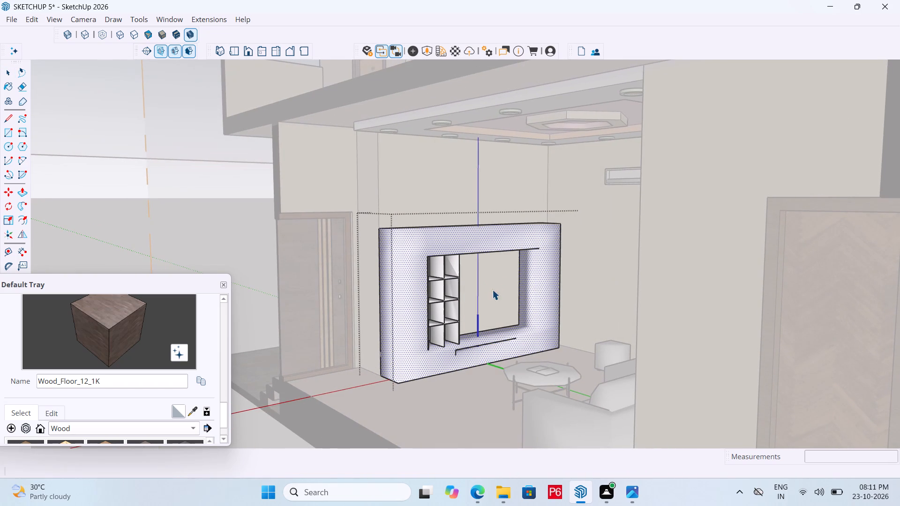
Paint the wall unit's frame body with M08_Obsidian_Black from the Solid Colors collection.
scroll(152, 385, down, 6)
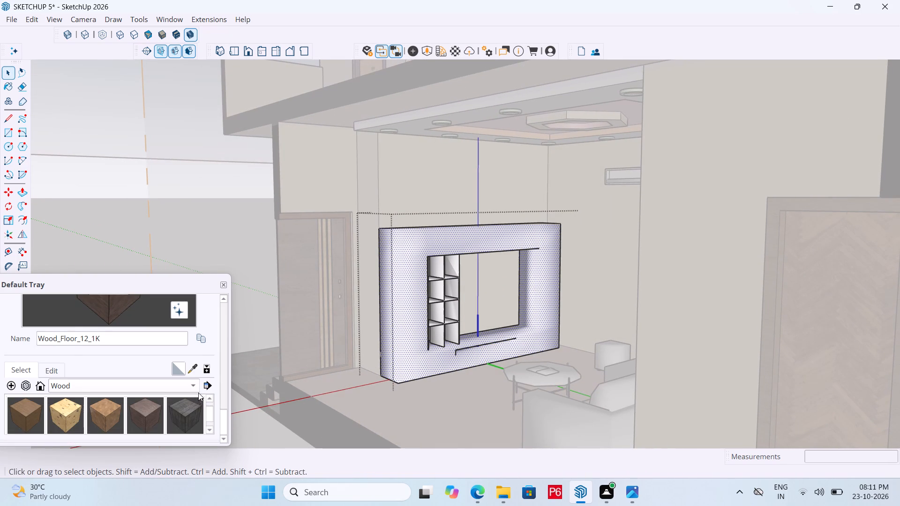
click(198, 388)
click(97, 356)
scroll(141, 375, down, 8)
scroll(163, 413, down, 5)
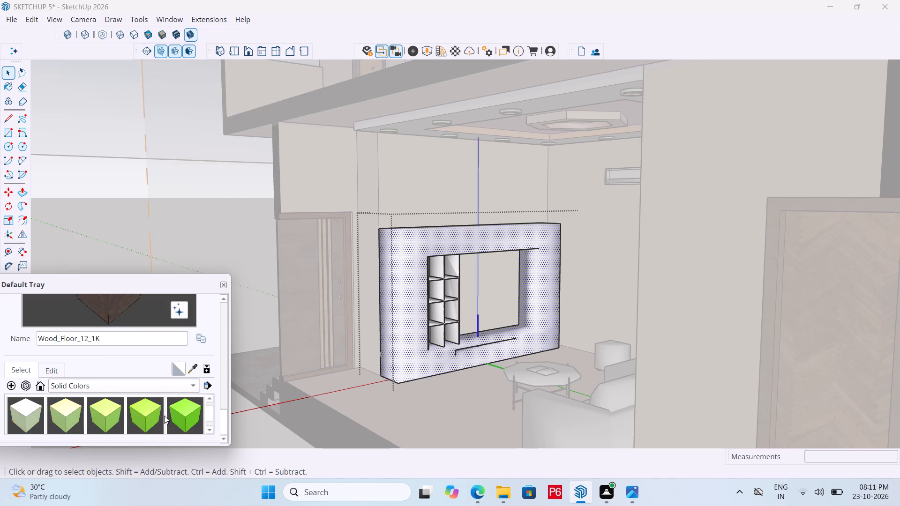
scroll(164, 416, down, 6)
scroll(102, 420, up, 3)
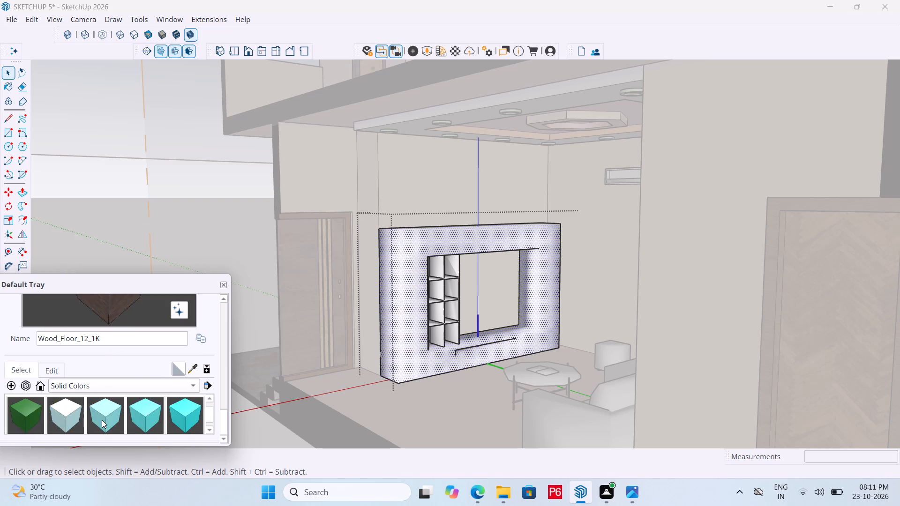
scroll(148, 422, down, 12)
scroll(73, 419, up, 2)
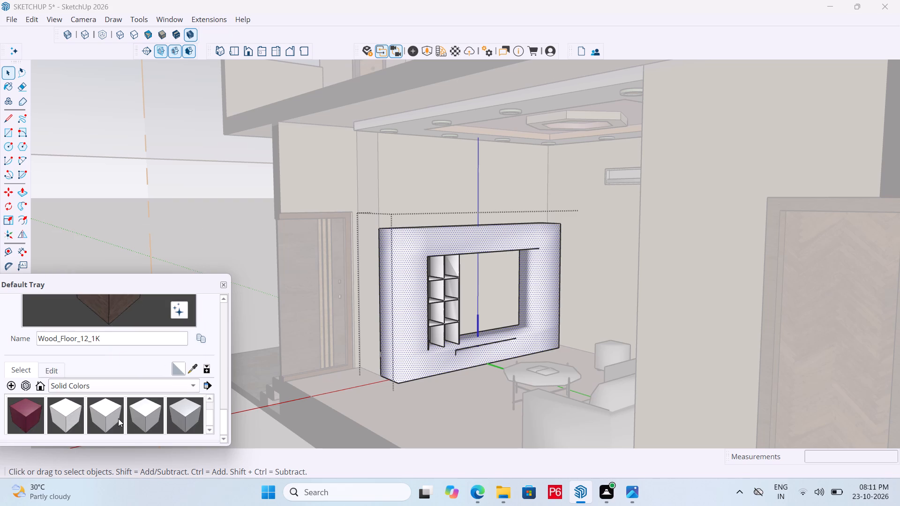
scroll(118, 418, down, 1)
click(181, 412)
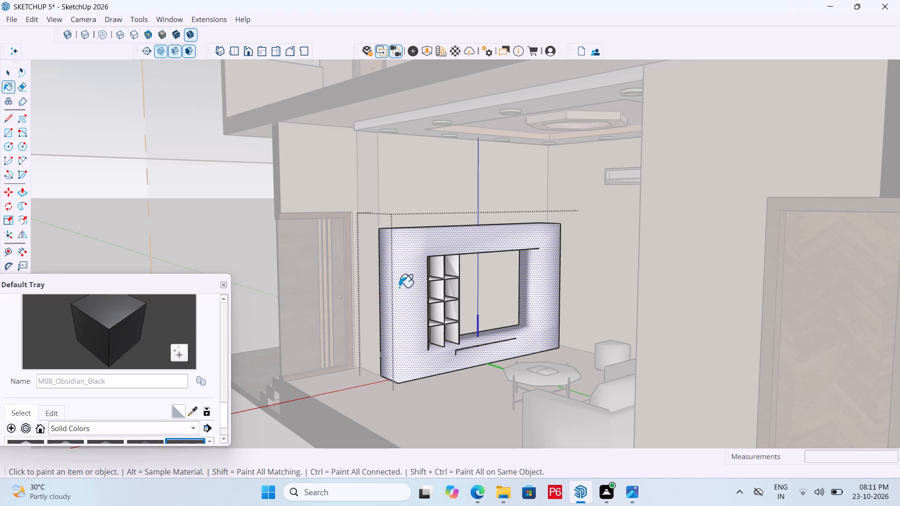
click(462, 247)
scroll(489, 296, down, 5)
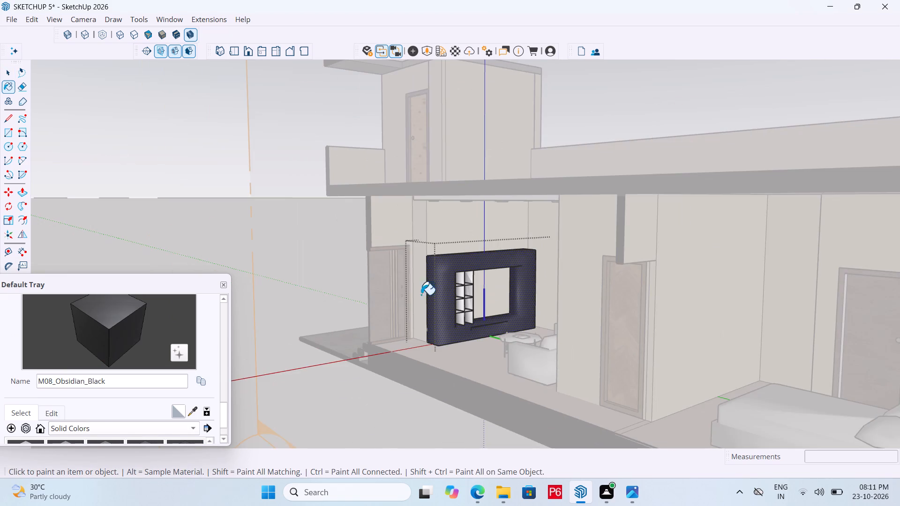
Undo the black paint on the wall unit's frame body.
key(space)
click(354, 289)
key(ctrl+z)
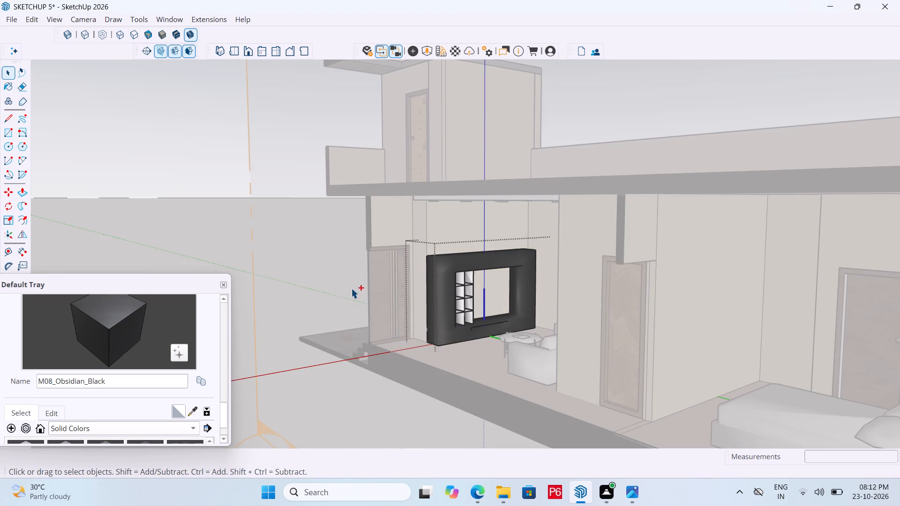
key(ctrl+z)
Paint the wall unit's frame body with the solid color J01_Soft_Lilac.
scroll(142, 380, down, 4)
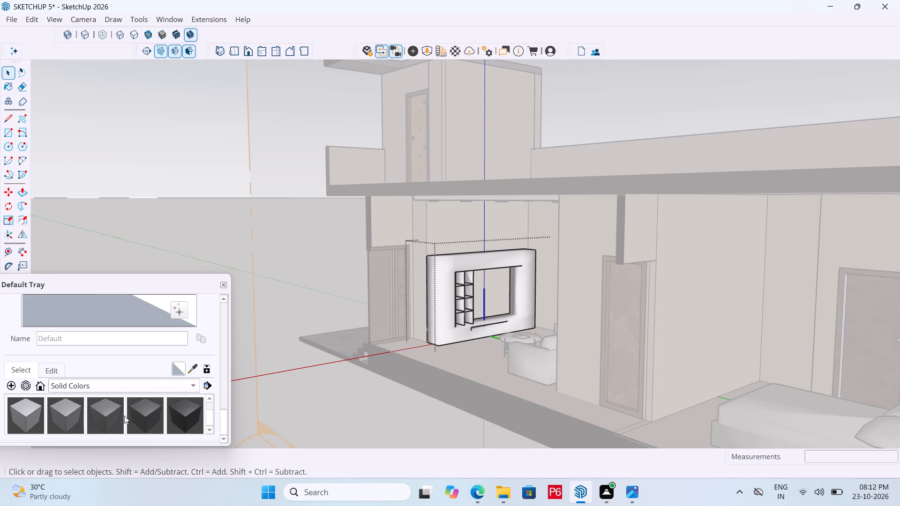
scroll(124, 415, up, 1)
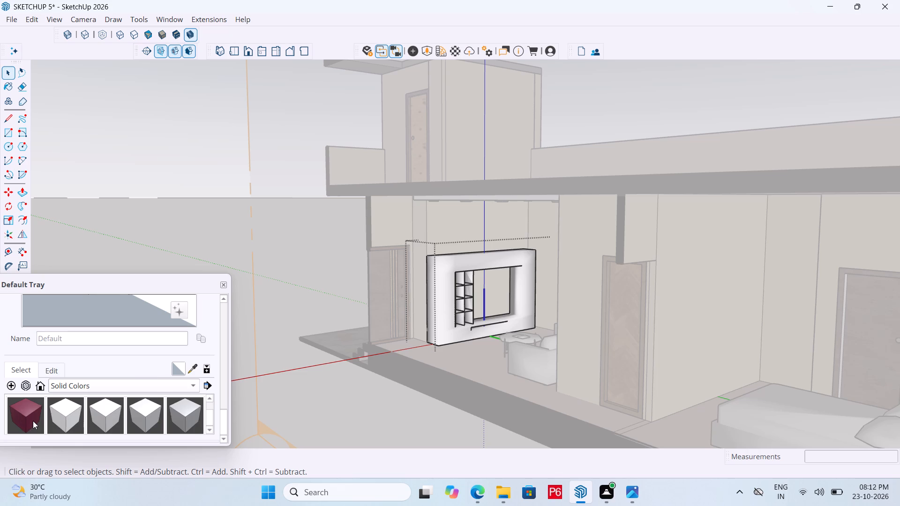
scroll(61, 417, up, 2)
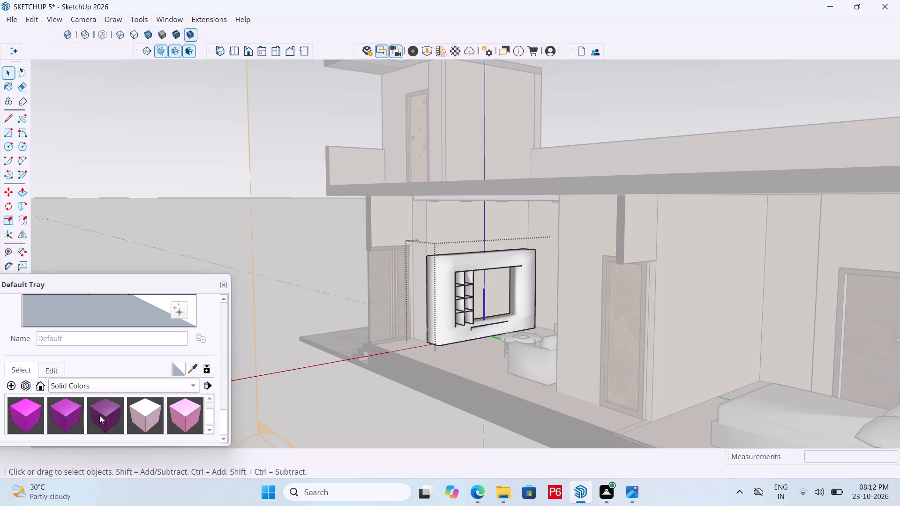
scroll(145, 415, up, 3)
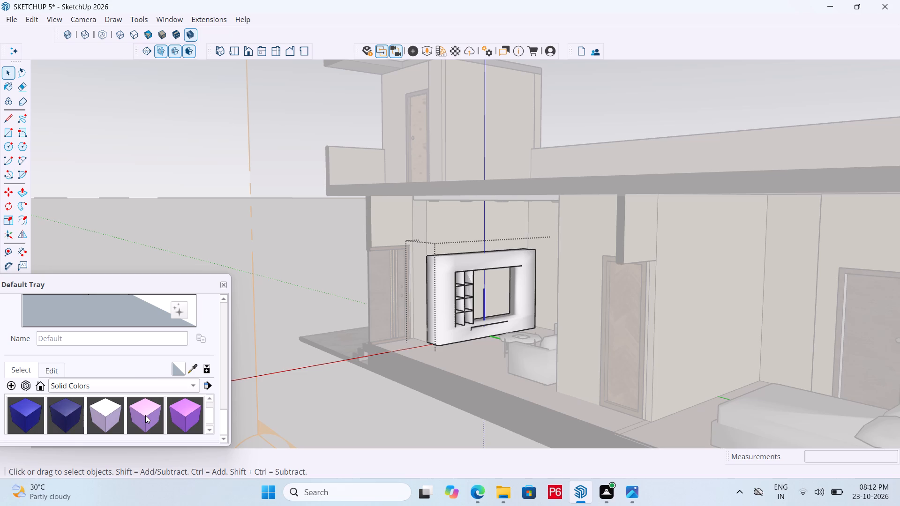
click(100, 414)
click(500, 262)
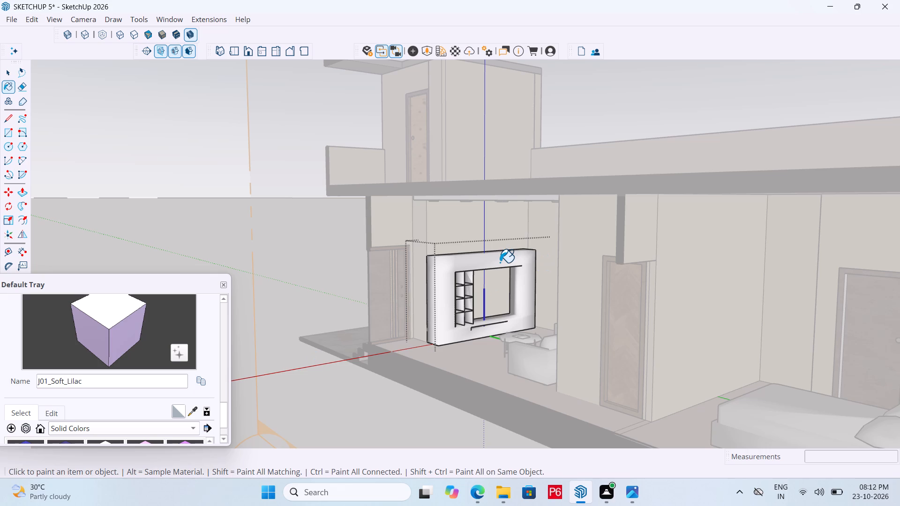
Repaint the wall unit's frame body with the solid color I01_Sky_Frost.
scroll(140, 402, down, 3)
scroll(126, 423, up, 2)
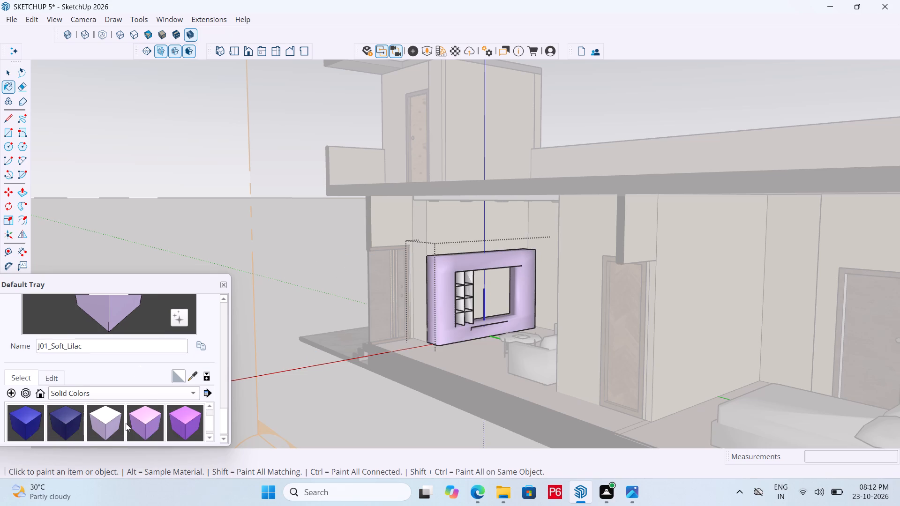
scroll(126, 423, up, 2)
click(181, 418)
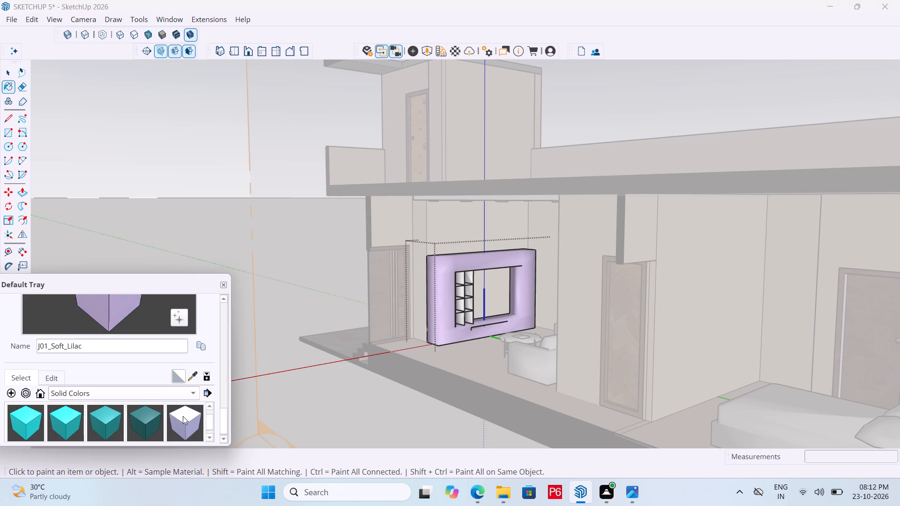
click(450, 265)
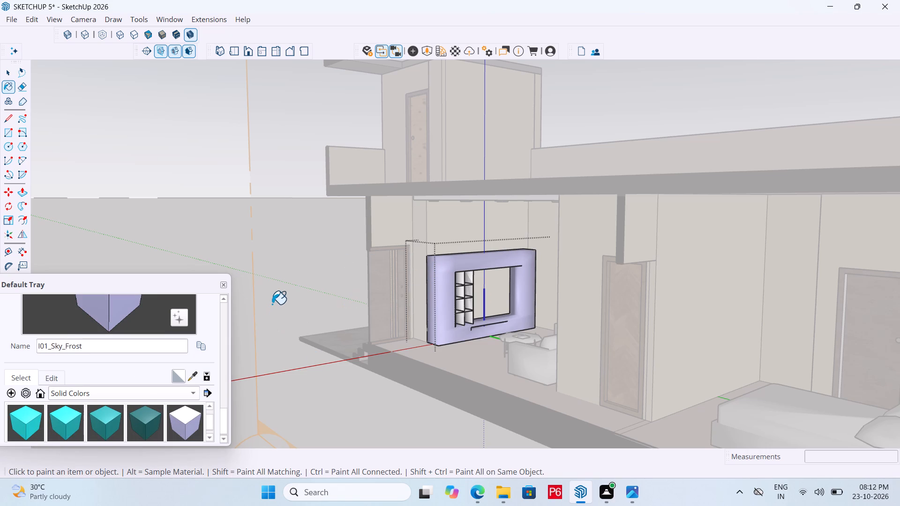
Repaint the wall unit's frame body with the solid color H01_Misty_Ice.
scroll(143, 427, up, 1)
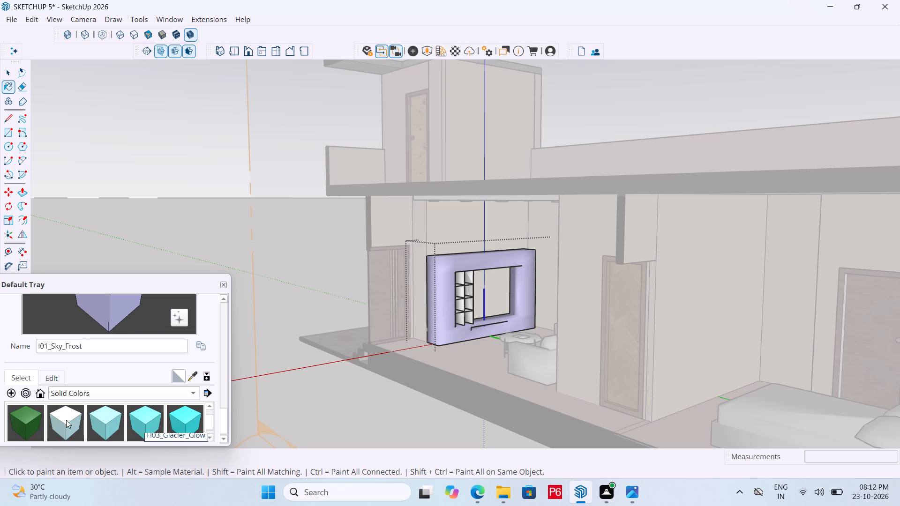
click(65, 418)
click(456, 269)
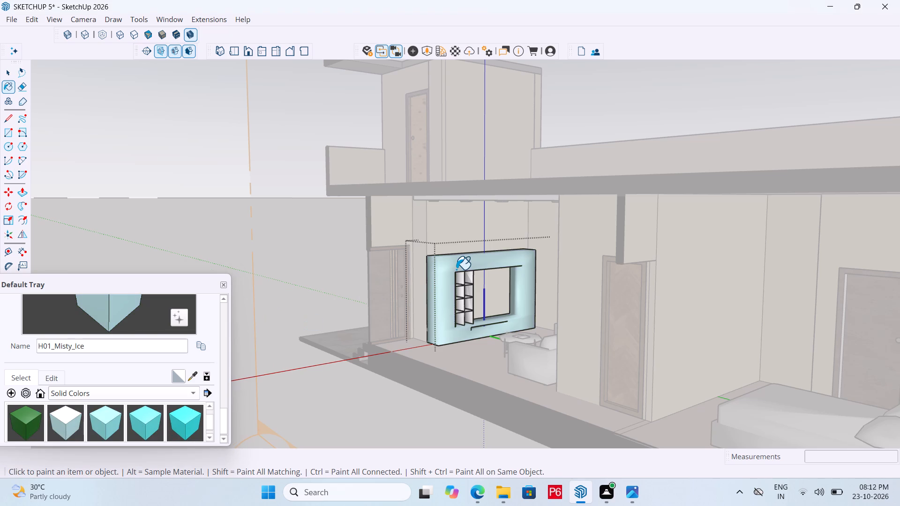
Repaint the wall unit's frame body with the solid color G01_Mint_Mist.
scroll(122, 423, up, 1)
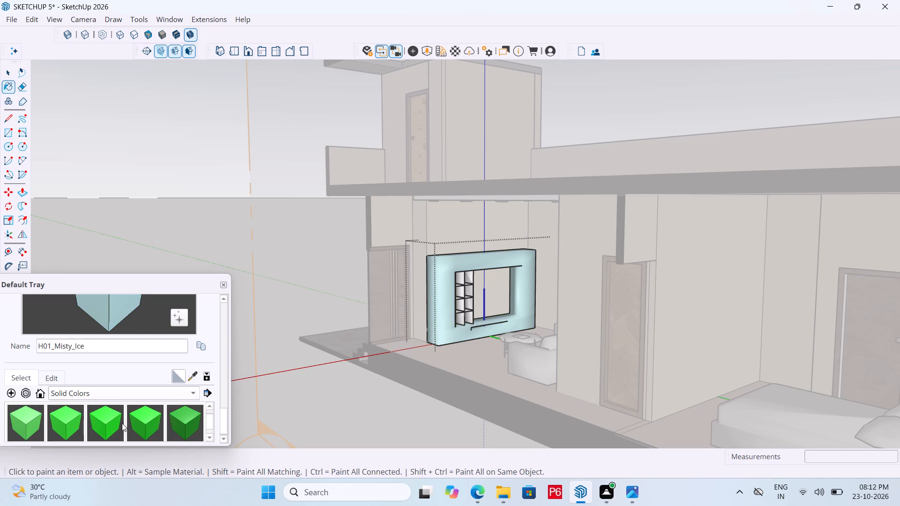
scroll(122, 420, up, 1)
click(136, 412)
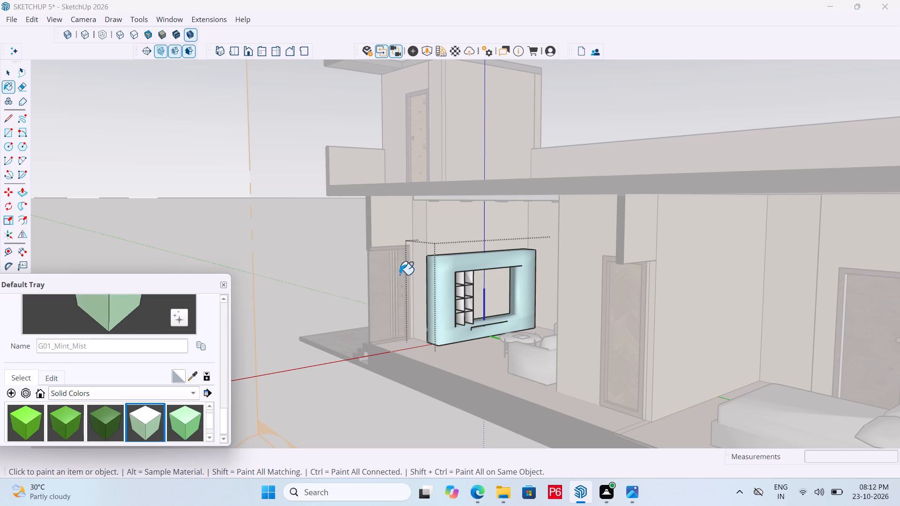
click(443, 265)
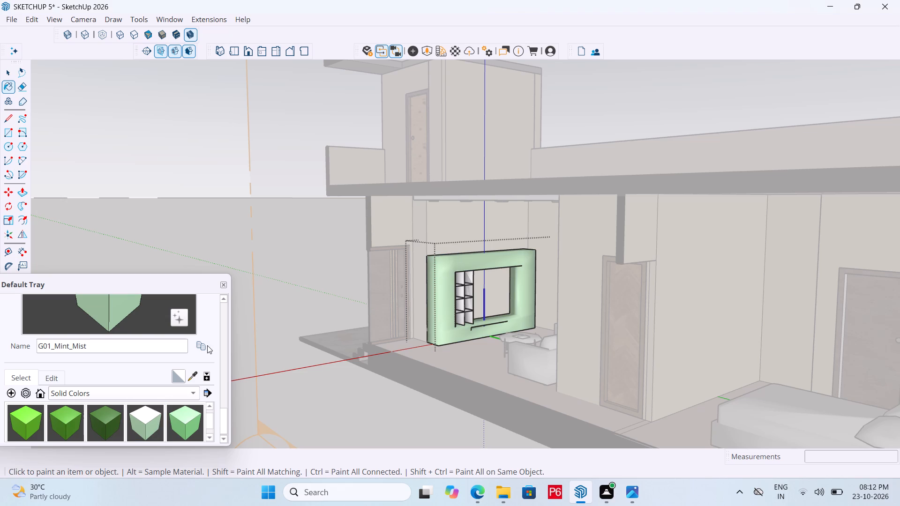
Repaint the wall unit's frame body with the solid color E01_Mint_Frost.
scroll(172, 428, up, 3)
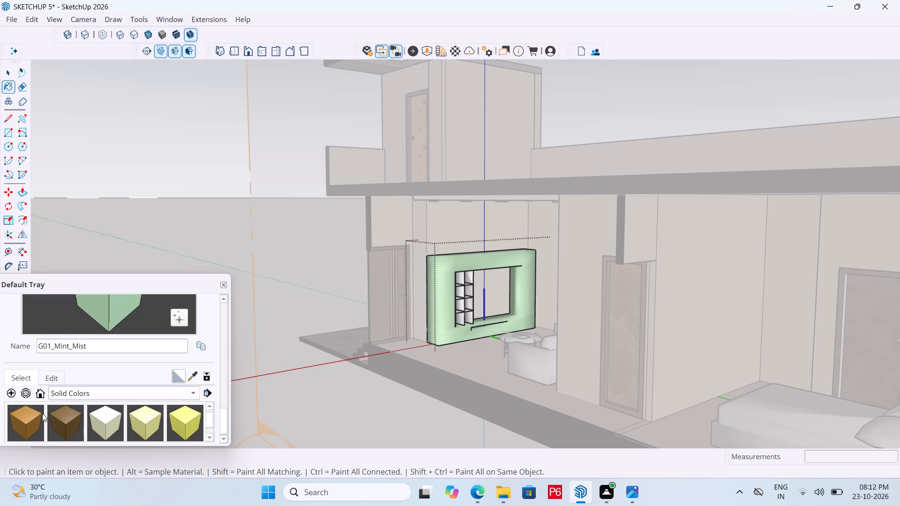
click(101, 423)
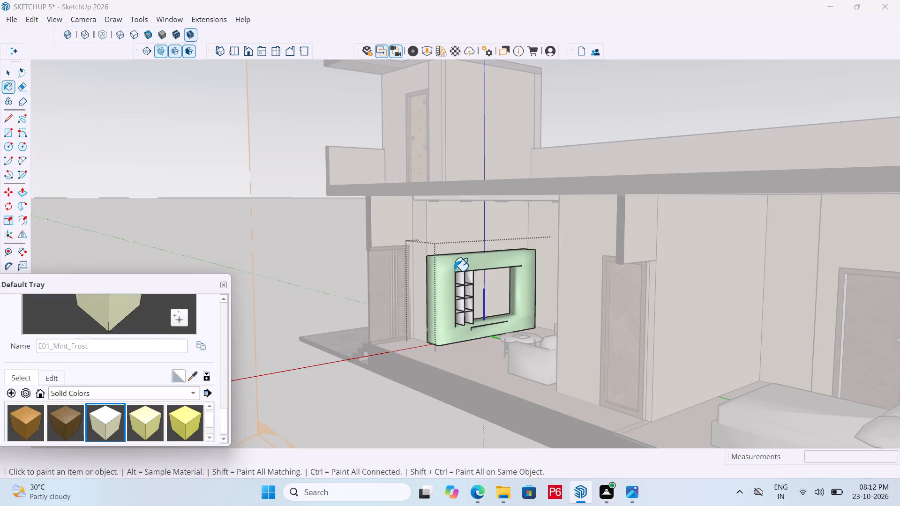
click(454, 271)
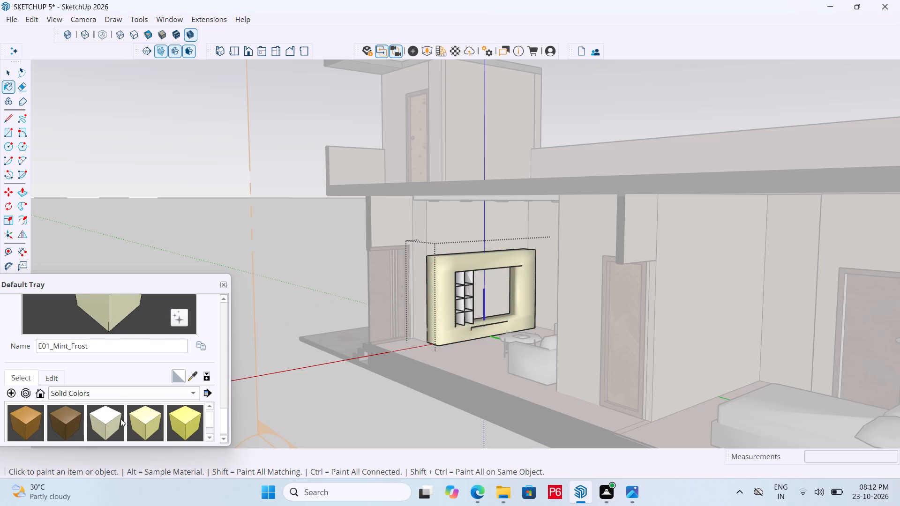
Browse the Stone, Wood, Asphalt & Concrete, Fabric, Glass, Ground, Metal, Patterns, Plaster, Plastic and Roofing material collections for a wall unit finish.
scroll(123, 422, up, 3)
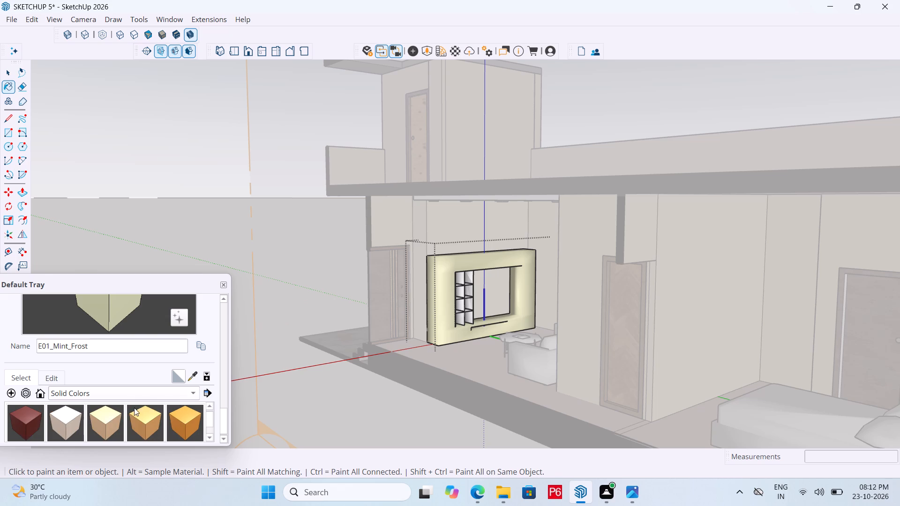
click(152, 392)
click(66, 401)
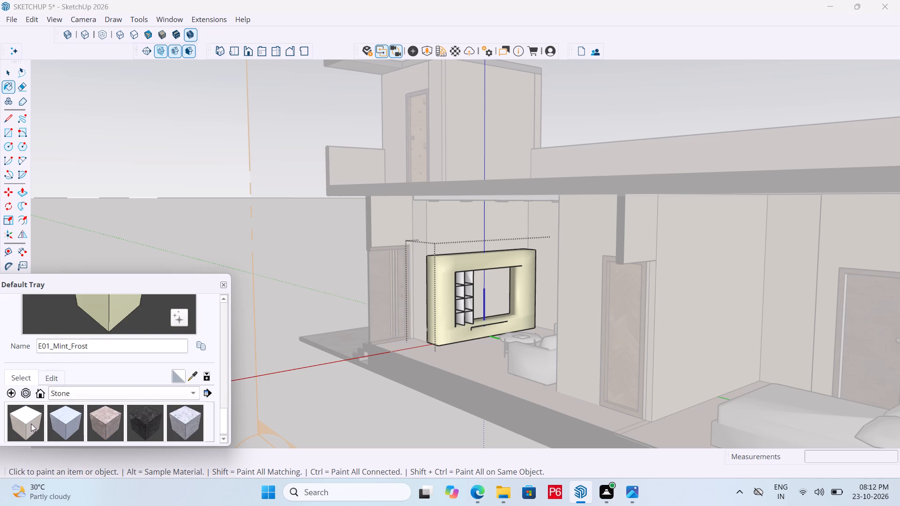
click(136, 398)
click(97, 409)
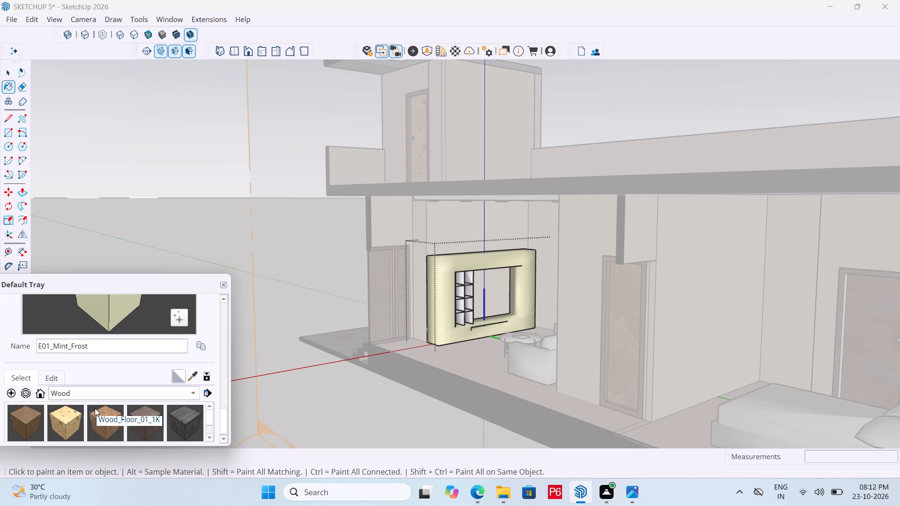
scroll(95, 420, down, 2)
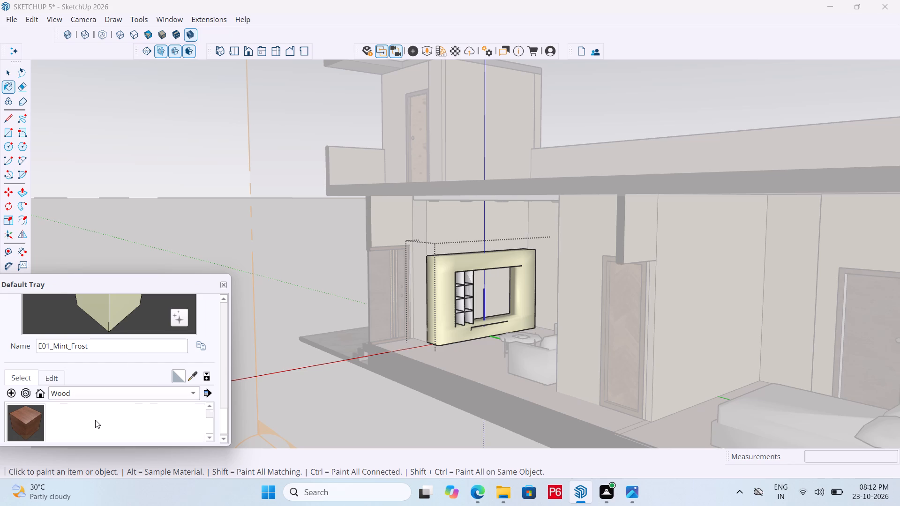
scroll(95, 420, down, 1)
click(143, 388)
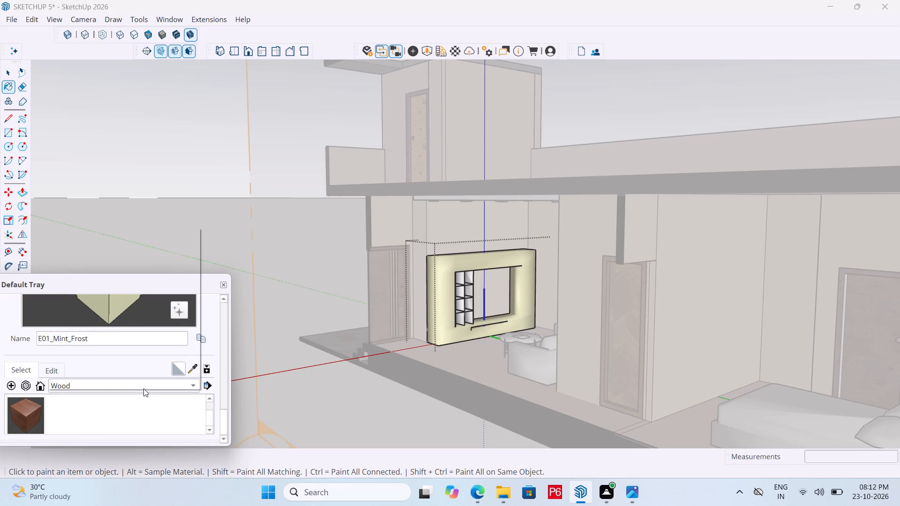
click(133, 255)
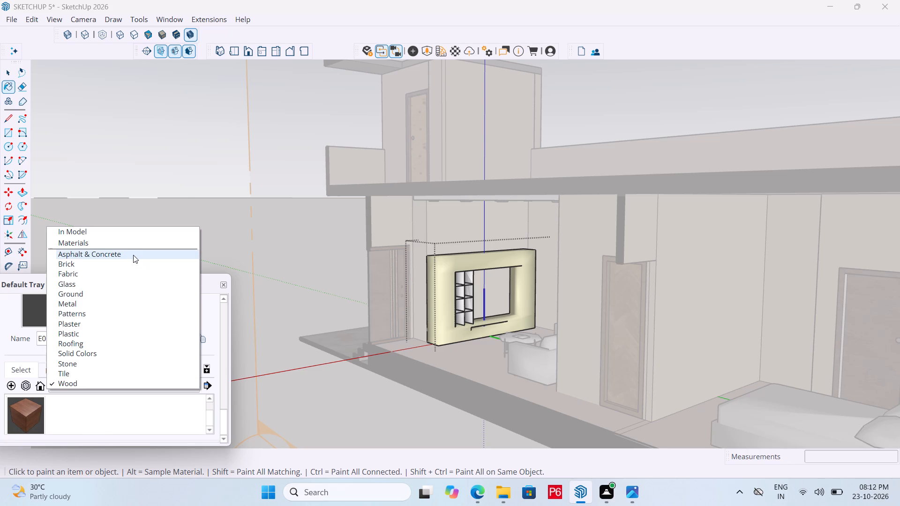
click(97, 386)
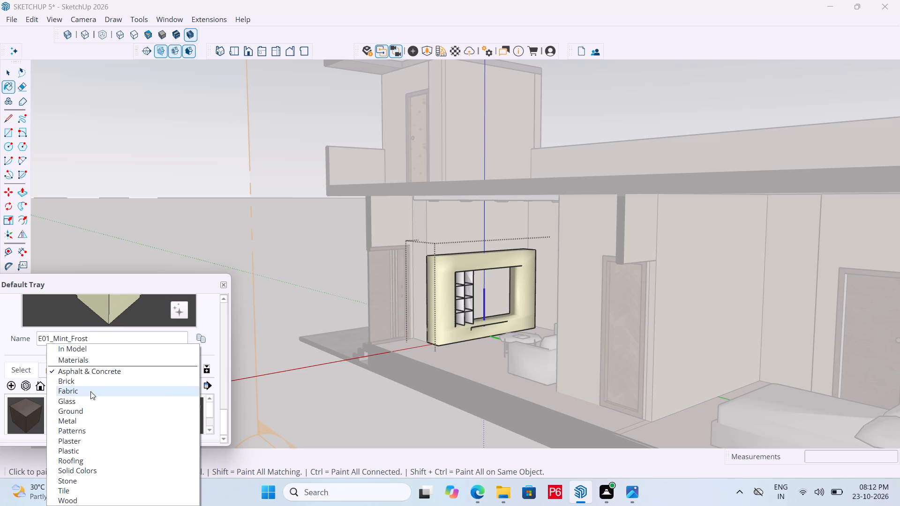
click(90, 391)
click(104, 387)
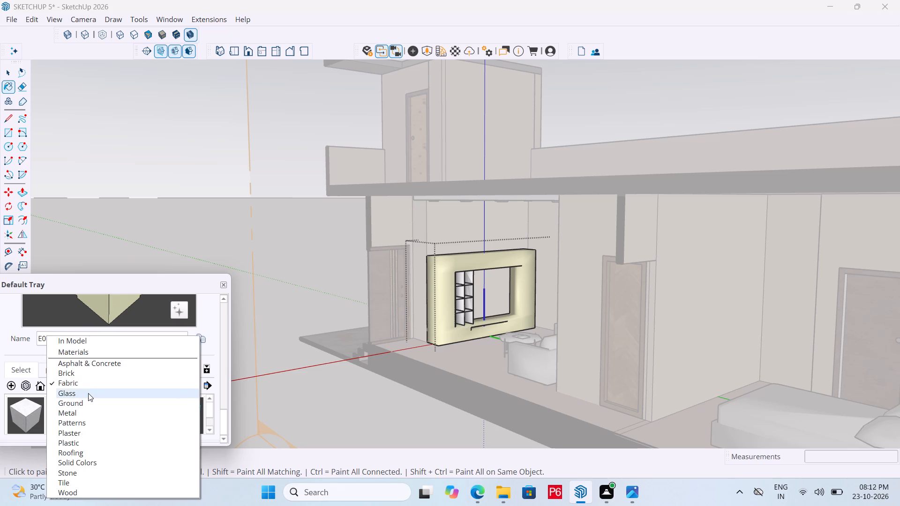
click(88, 393)
click(96, 387)
click(88, 394)
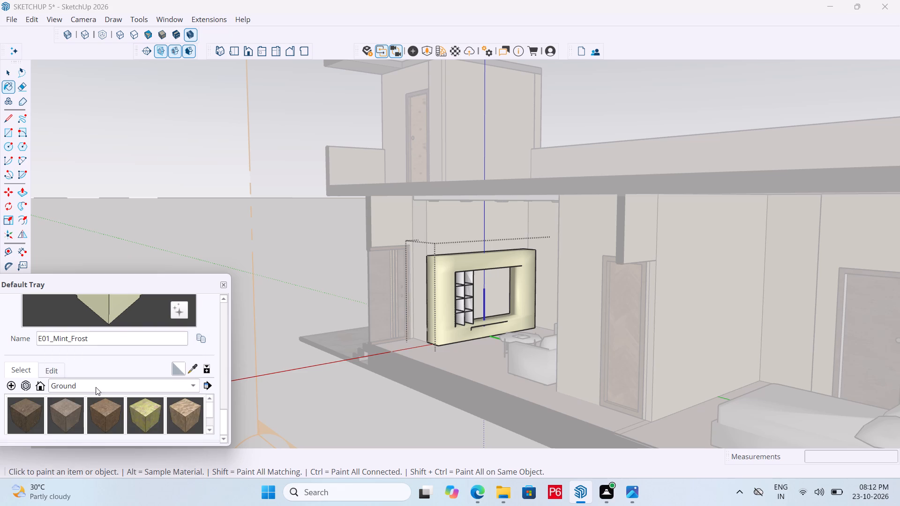
click(96, 387)
click(90, 392)
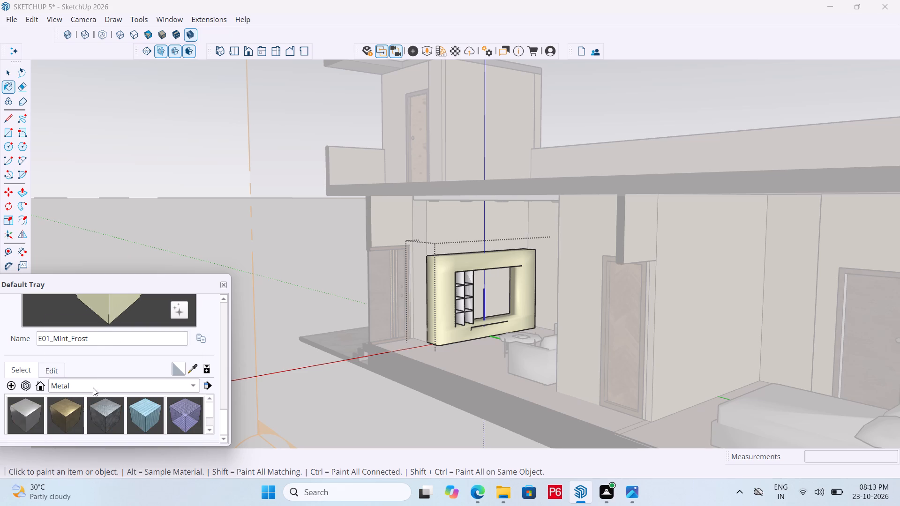
click(93, 387)
click(91, 394)
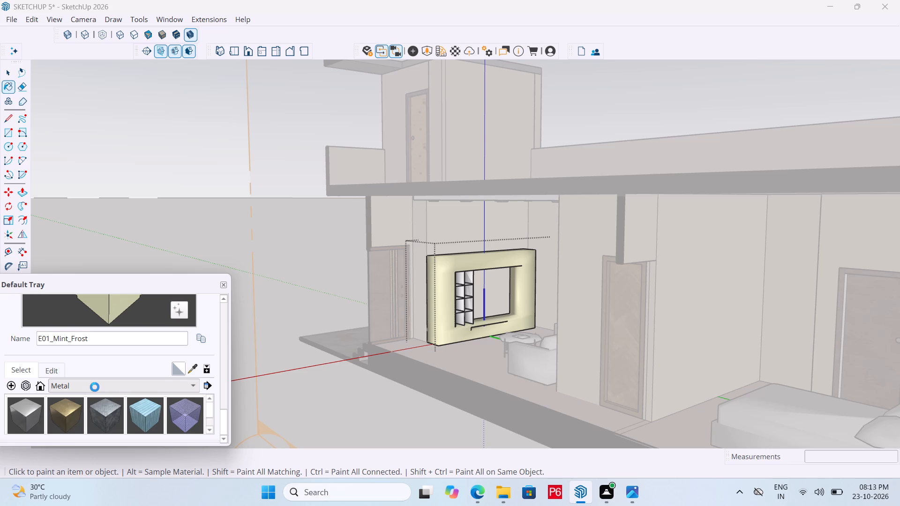
click(96, 390)
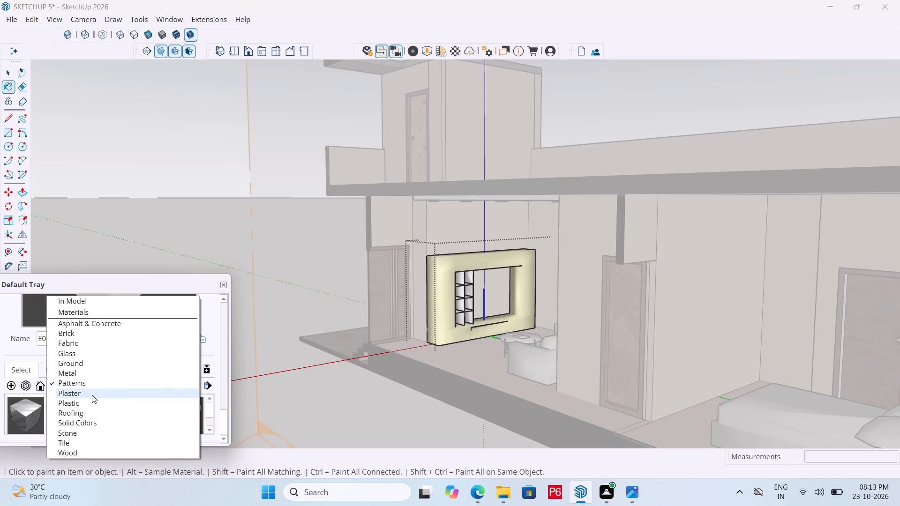
click(92, 394)
click(98, 387)
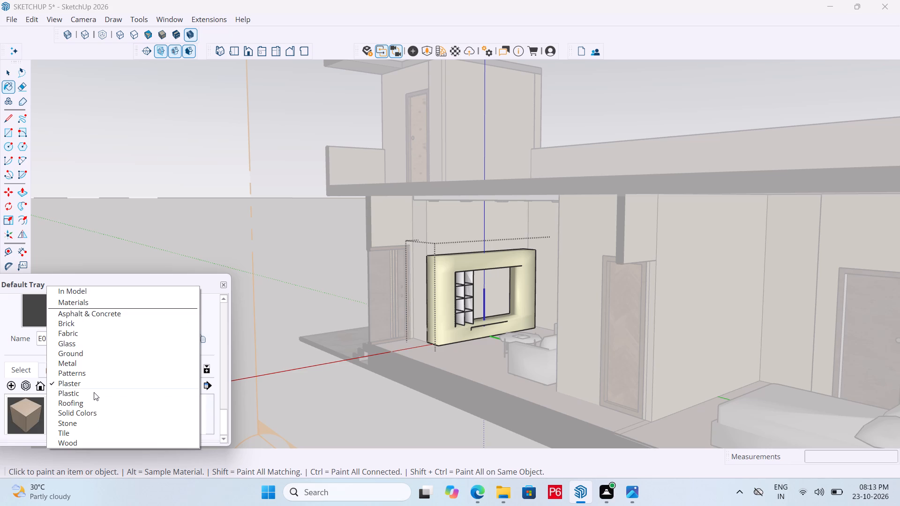
click(92, 394)
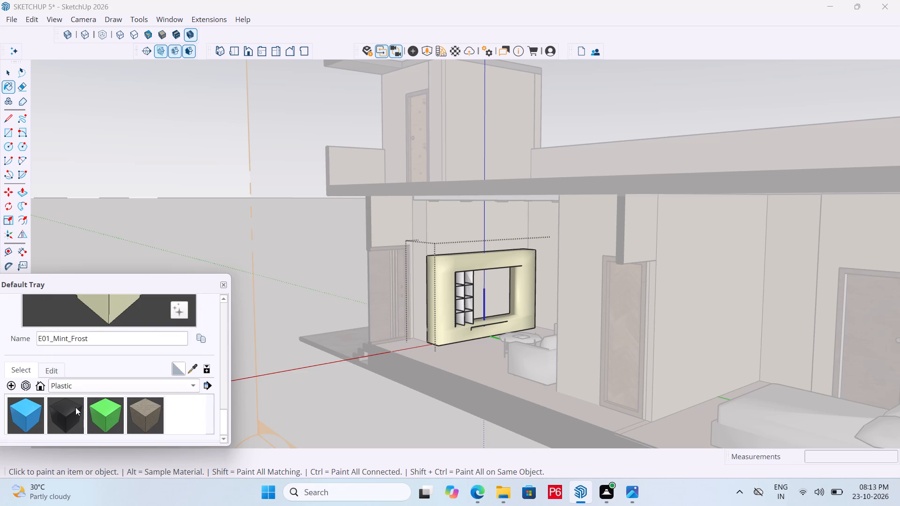
click(100, 387)
click(93, 394)
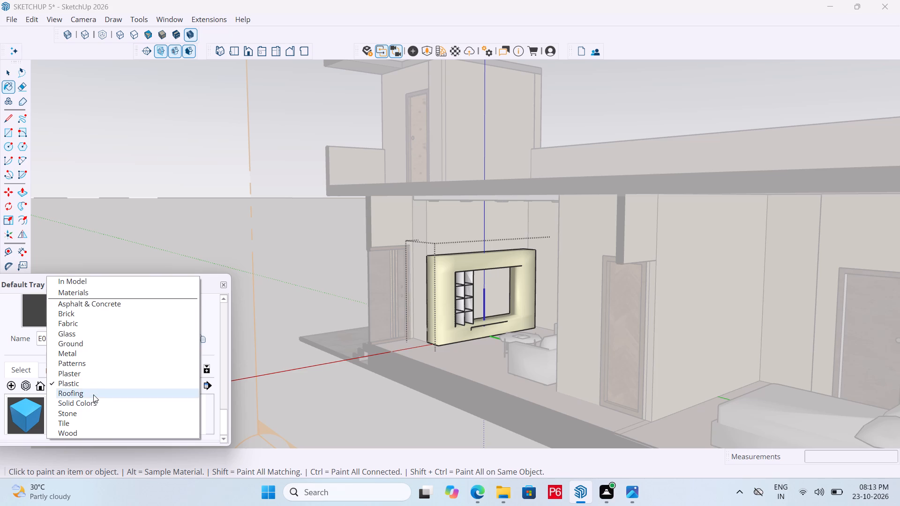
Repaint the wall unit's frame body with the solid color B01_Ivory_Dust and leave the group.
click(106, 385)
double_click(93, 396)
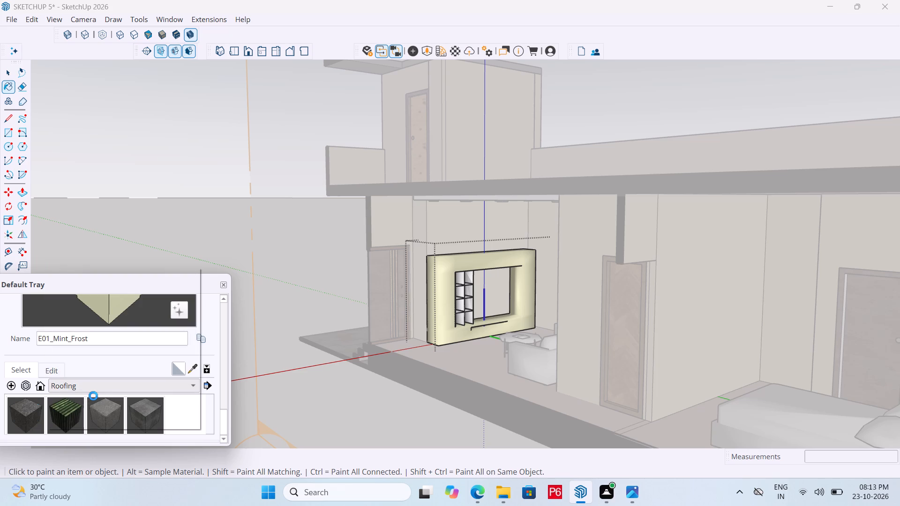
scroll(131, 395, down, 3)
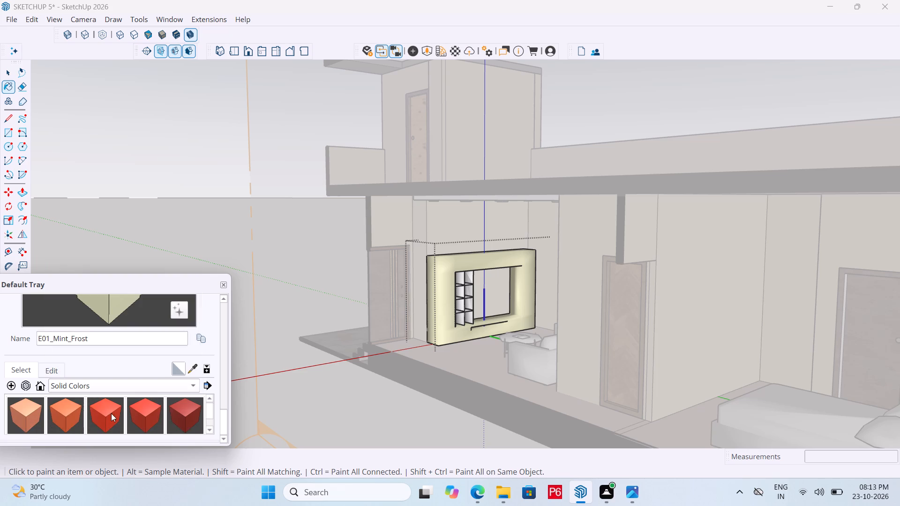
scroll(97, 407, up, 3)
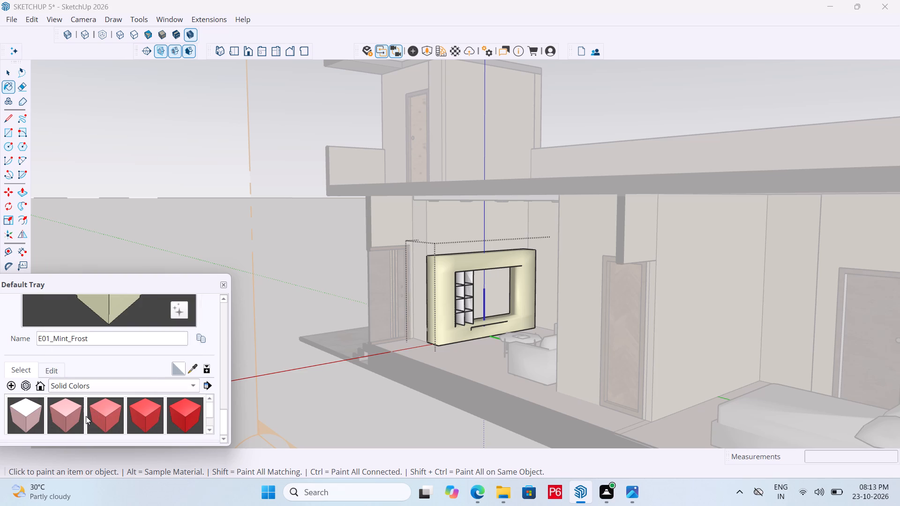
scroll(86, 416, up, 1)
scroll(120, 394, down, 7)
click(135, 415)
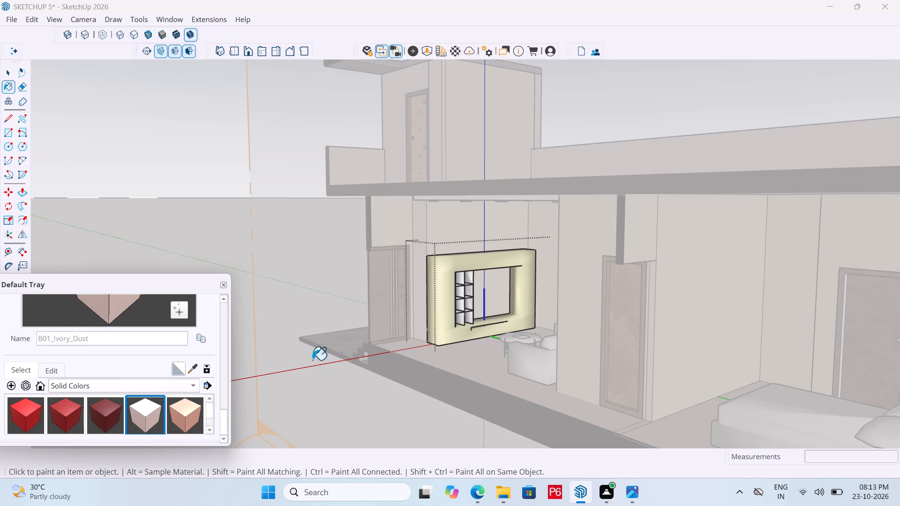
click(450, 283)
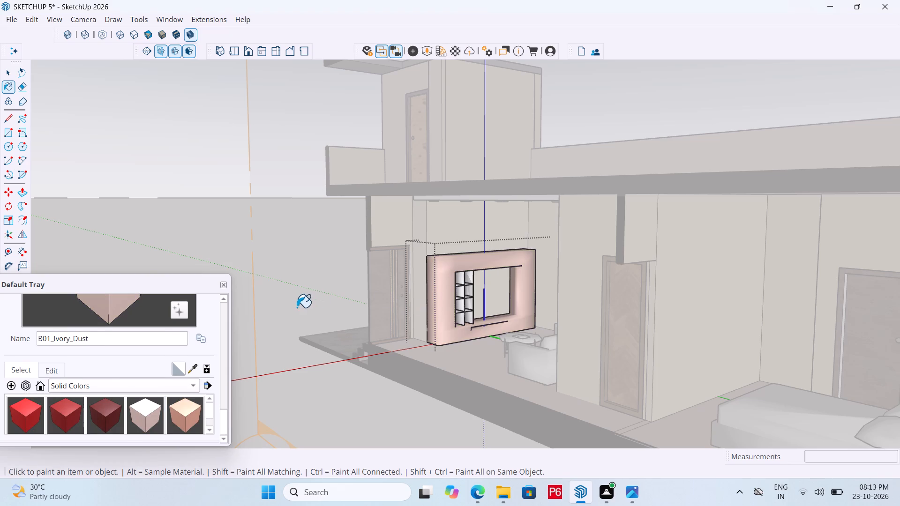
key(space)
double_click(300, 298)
Inside the wall unit's group, paint the shelving's vertical dividers with the wood material Wood_Veneer_15_1K.
scroll(476, 320, up, 5)
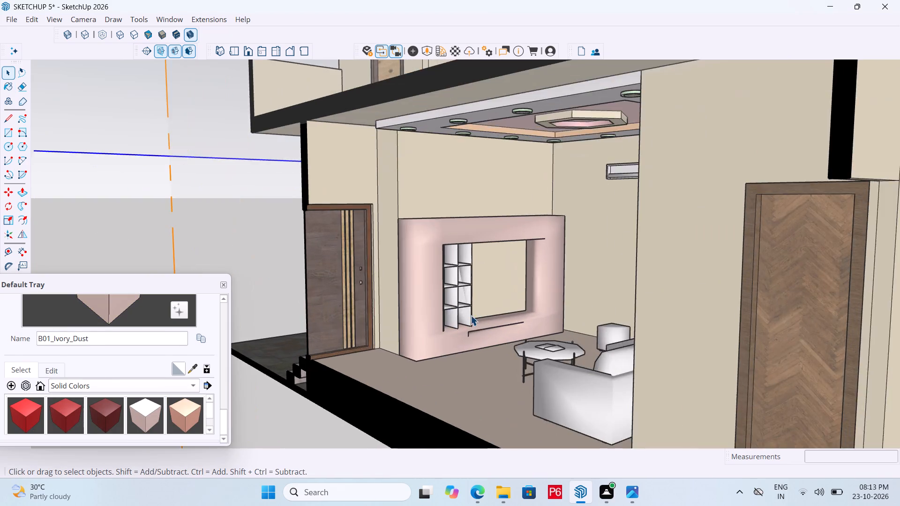
scroll(471, 315, up, 4)
middle_drag(446, 299, 423, 312)
scroll(423, 312, up, 2)
click(425, 311)
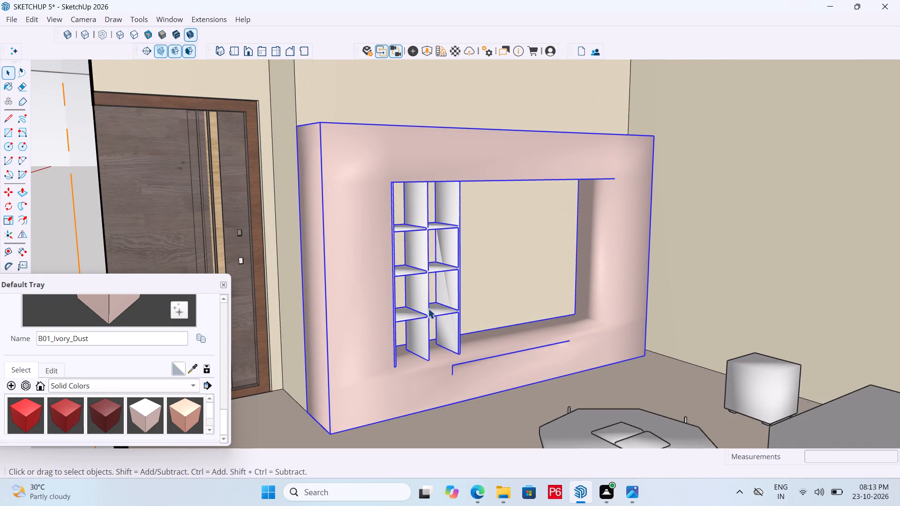
double_click(428, 308)
click(418, 314)
click(422, 304)
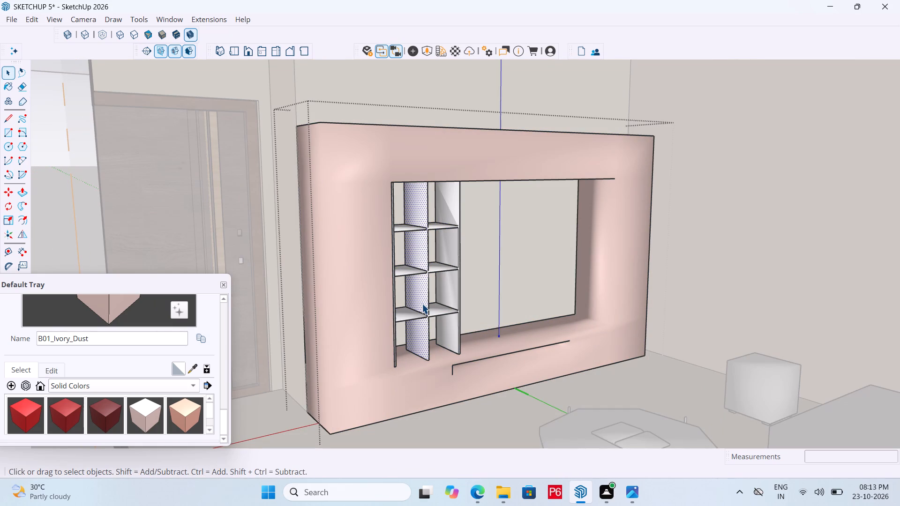
scroll(136, 406, down, 8)
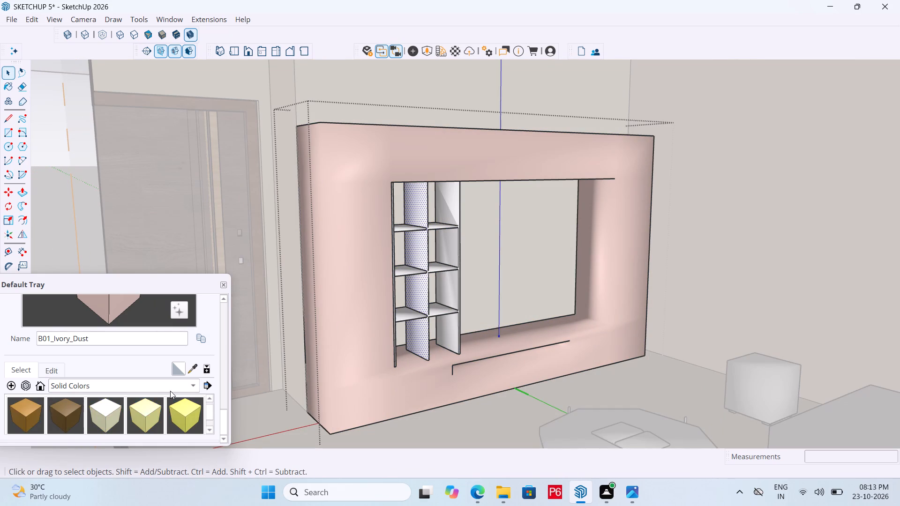
click(170, 391)
click(100, 415)
scroll(149, 408, down, 2)
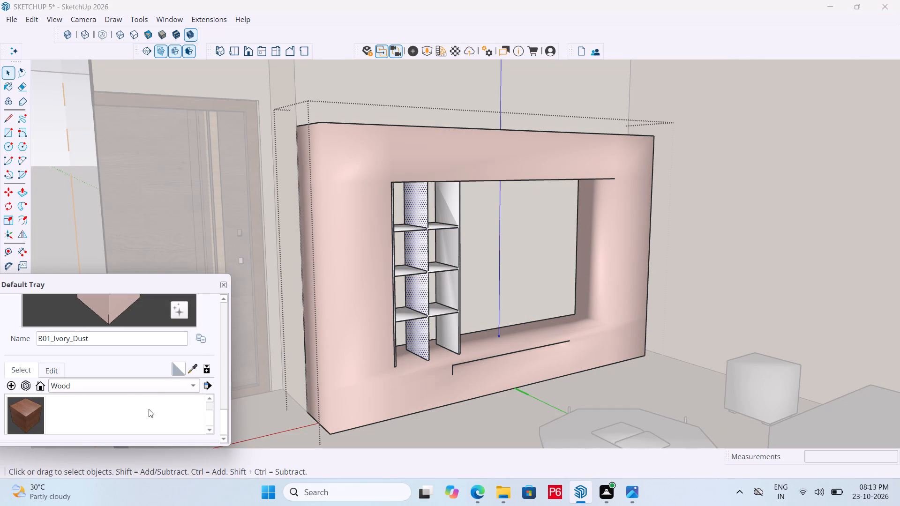
click(23, 417)
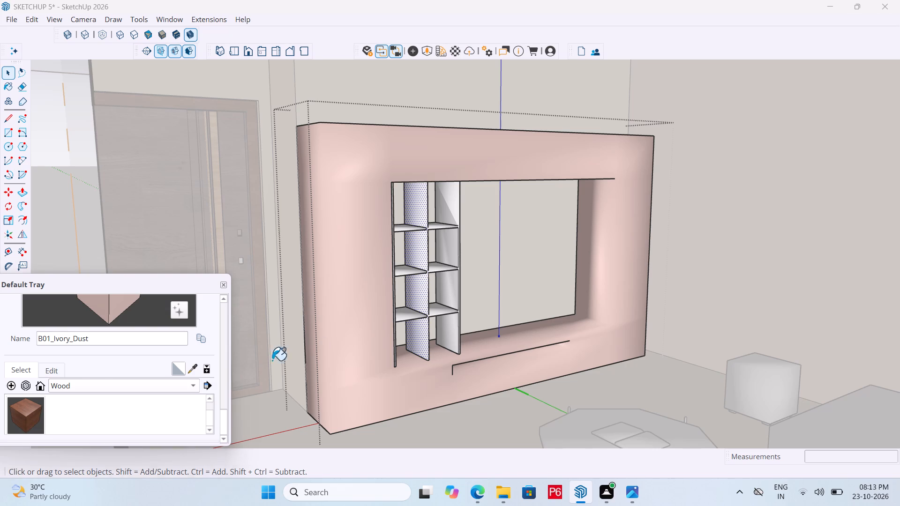
click(413, 294)
click(445, 282)
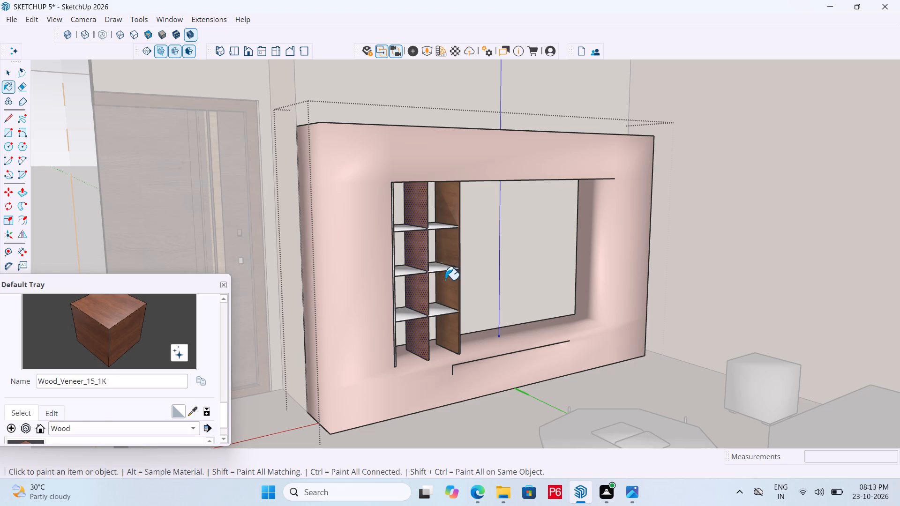
Paint the horizontal shelf boards in both columns of the wall unit with Wood_Veneer_15_1K.
click(435, 270)
click(436, 225)
click(401, 230)
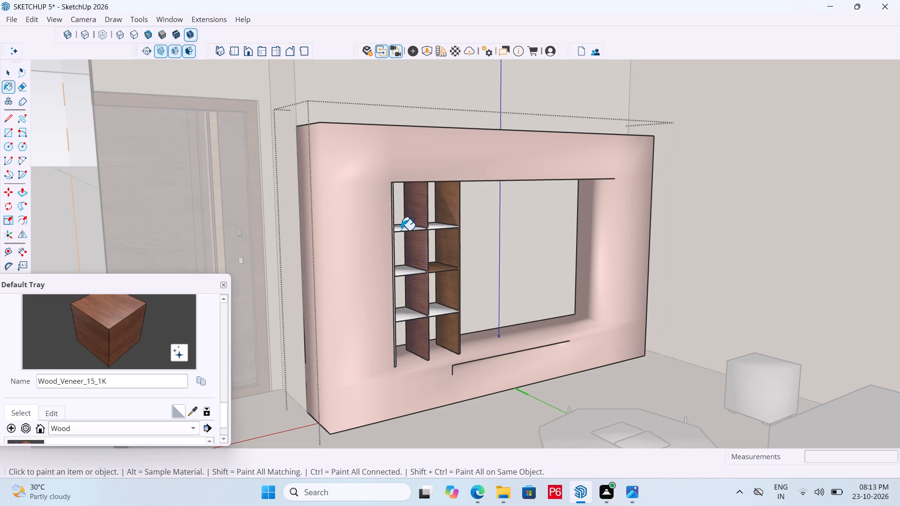
click(407, 270)
click(409, 311)
click(443, 308)
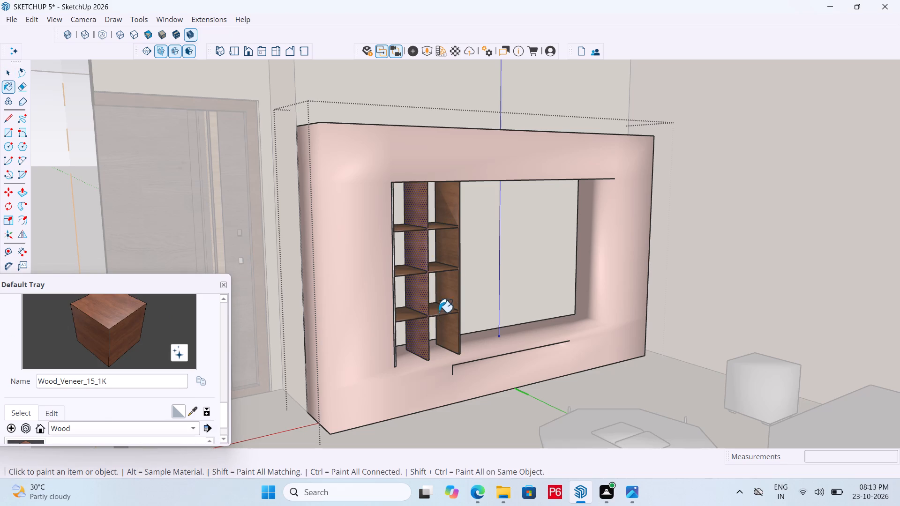
Repaint the wall unit's frame body with Wood_Veneer_15_1K and leave the group.
middle_click(437, 315)
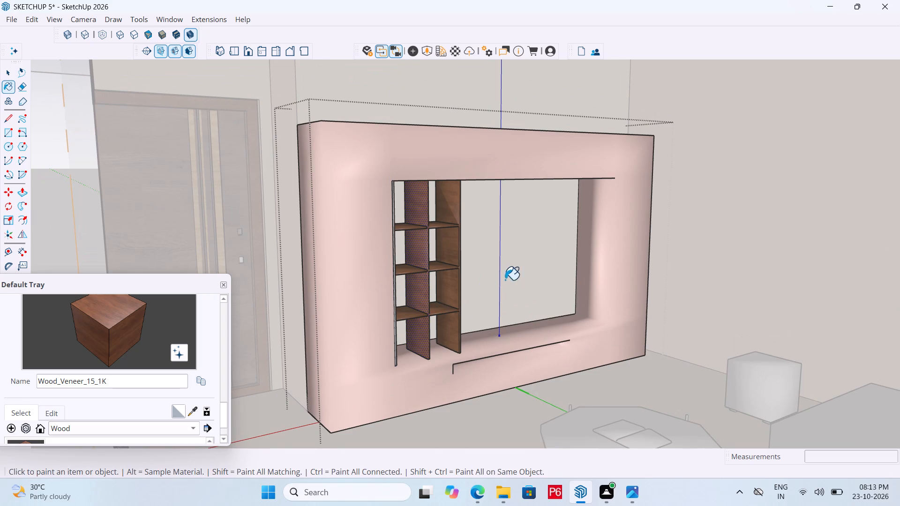
scroll(490, 372, up, 4)
click(466, 362)
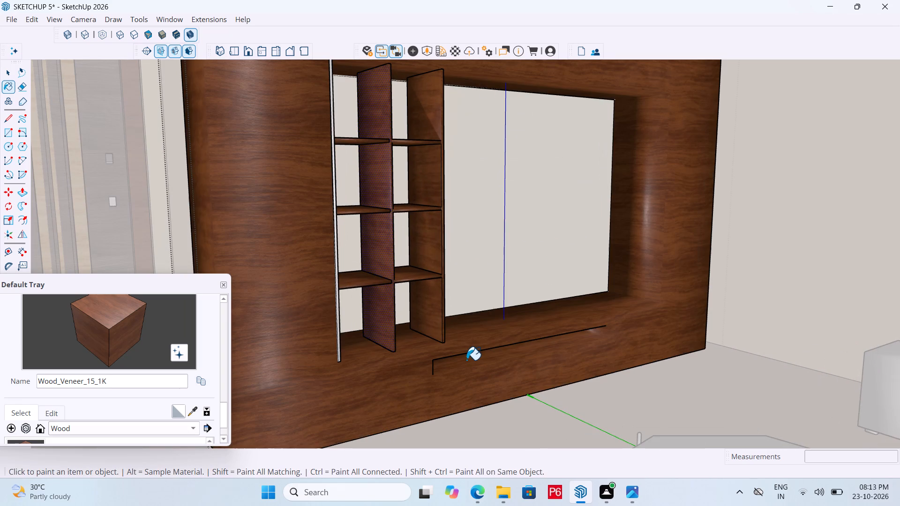
scroll(527, 373, down, 11)
key(space)
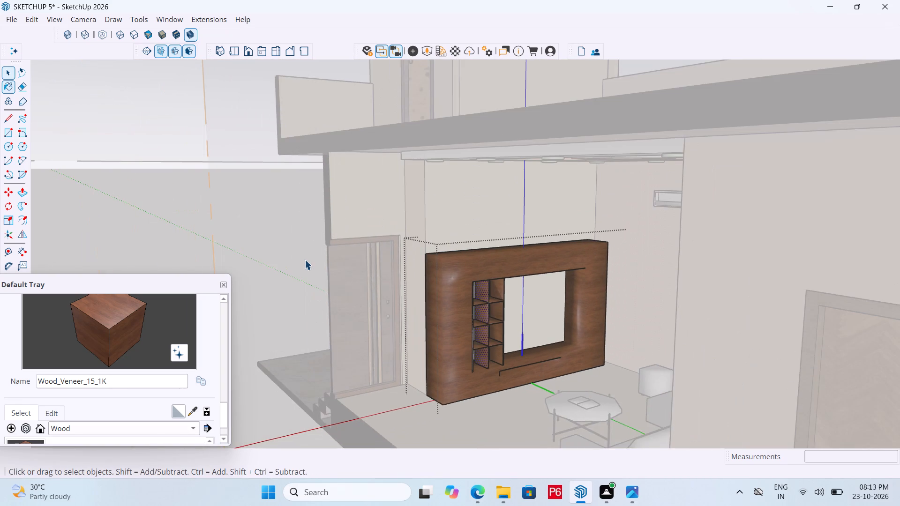
double_click(305, 260)
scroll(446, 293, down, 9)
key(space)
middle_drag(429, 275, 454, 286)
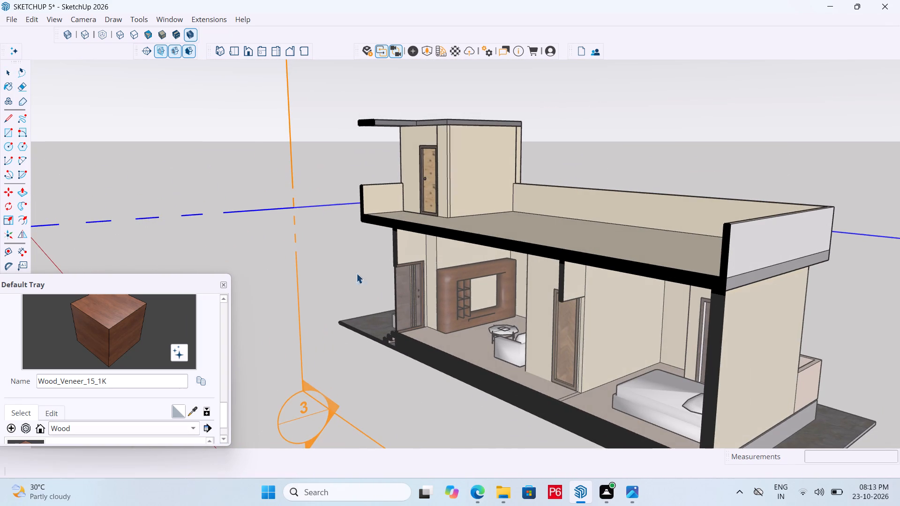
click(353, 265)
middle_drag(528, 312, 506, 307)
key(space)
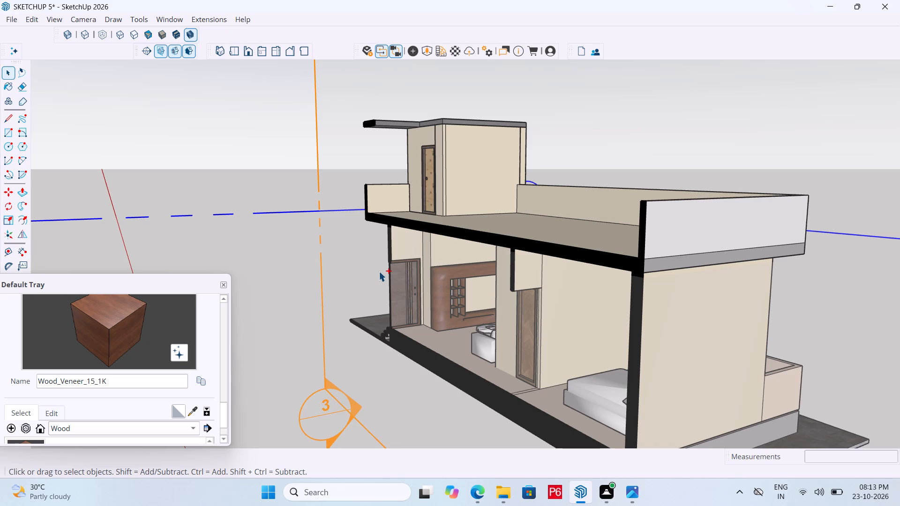
Save the model.
key(ctrl+s)
key(ctrl+s)
key(ctrl+s)
Open the living room sofa's group and paint its seat base and both end armrests with the solid color D01_Frost_White.
scroll(409, 337, down, 1)
middle_drag(409, 337, 466, 374)
key(space)
scroll(466, 374, down, 1)
scroll(422, 356, down, 3)
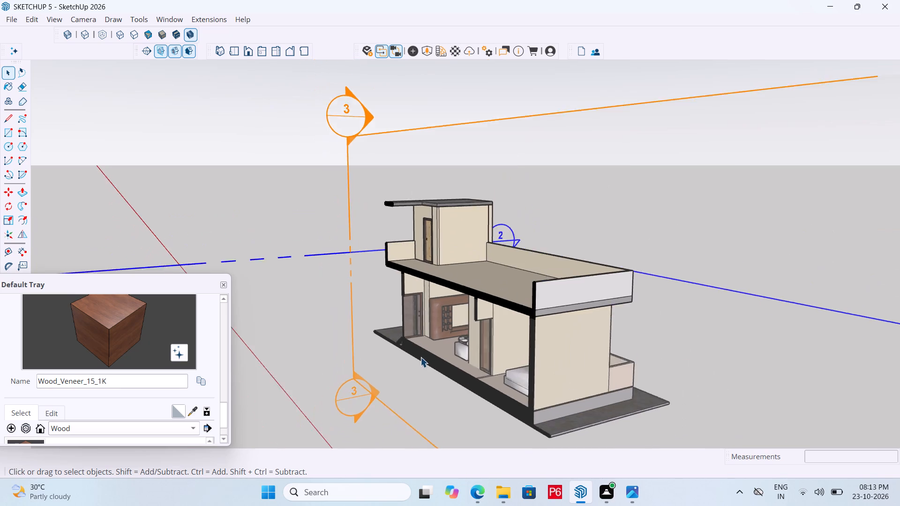
scroll(420, 357, down, 1)
middle_drag(418, 354, 595, 374)
scroll(428, 354, down, 1)
scroll(549, 342, up, 4)
middle_drag(486, 347, 600, 342)
scroll(597, 357, up, 3)
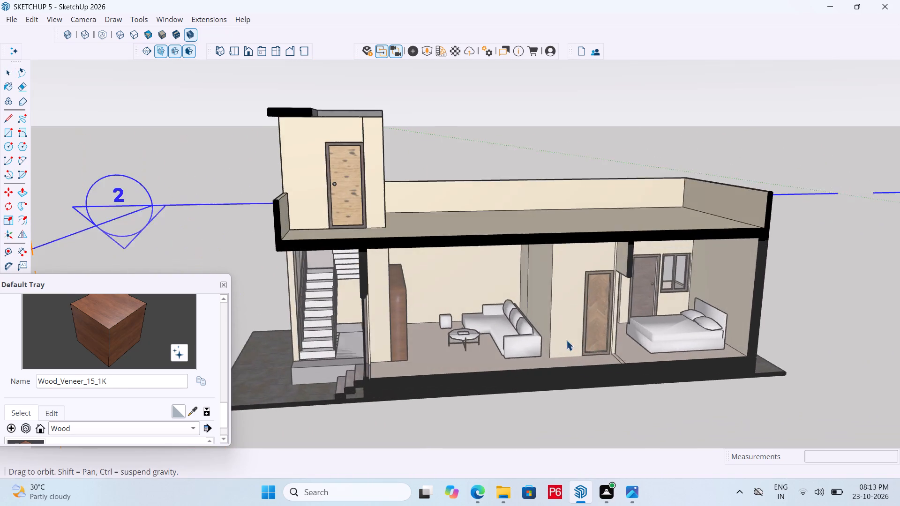
scroll(521, 341, up, 4)
key(space)
click(509, 340)
double_click(507, 340)
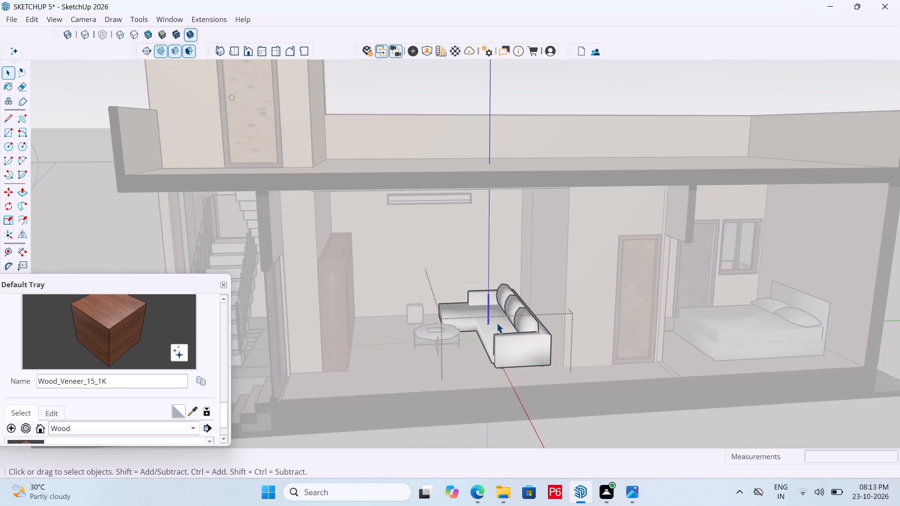
click(496, 323)
click(514, 344)
scroll(561, 355, down, 2)
middle_drag(448, 356, 504, 384)
scroll(129, 397, down, 3)
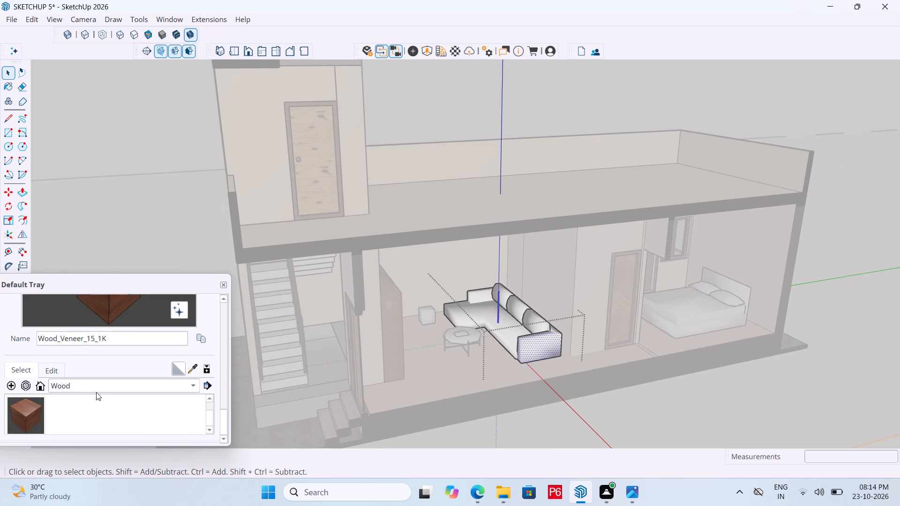
click(96, 392)
click(80, 352)
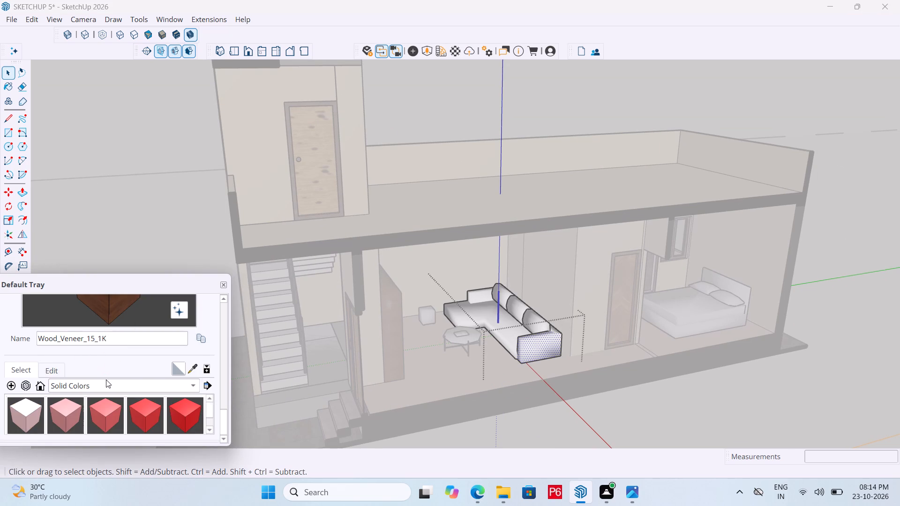
scroll(137, 395, down, 3)
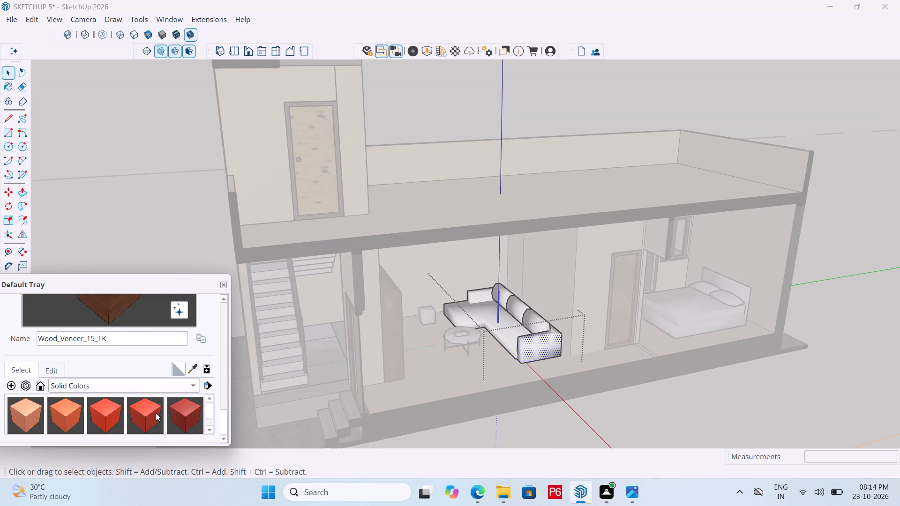
scroll(127, 415, down, 2)
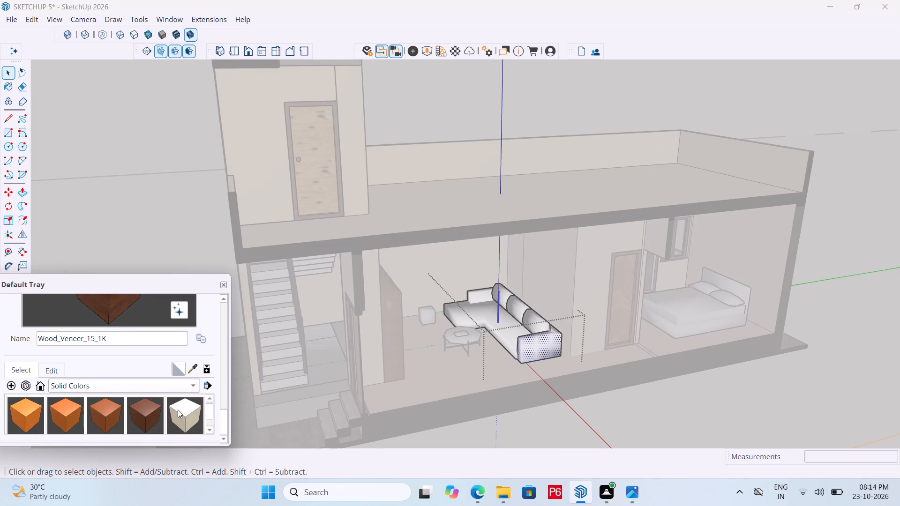
click(178, 409)
click(495, 327)
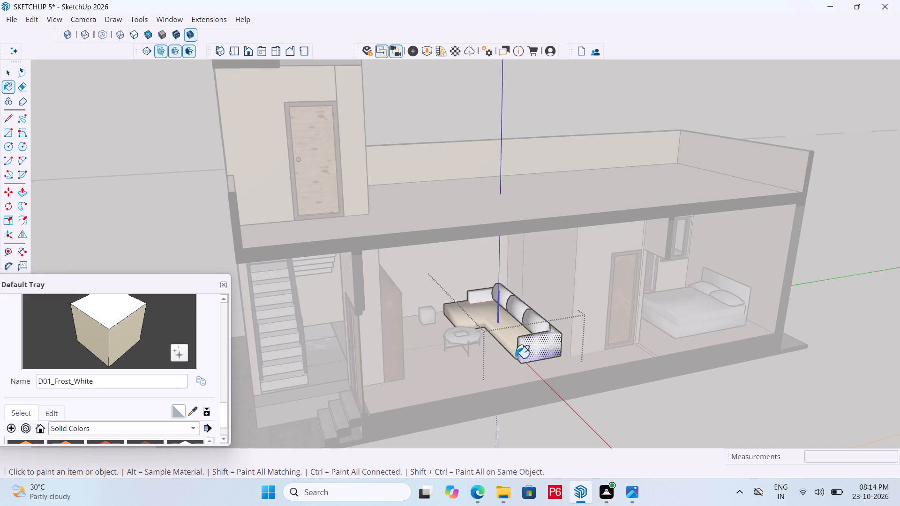
click(523, 351)
click(480, 294)
Paint the sofa's backrest behind the cushions with D01_Frost_White.
scroll(553, 335, up, 4)
middle_drag(560, 329, 466, 335)
scroll(551, 333, up, 3)
click(547, 344)
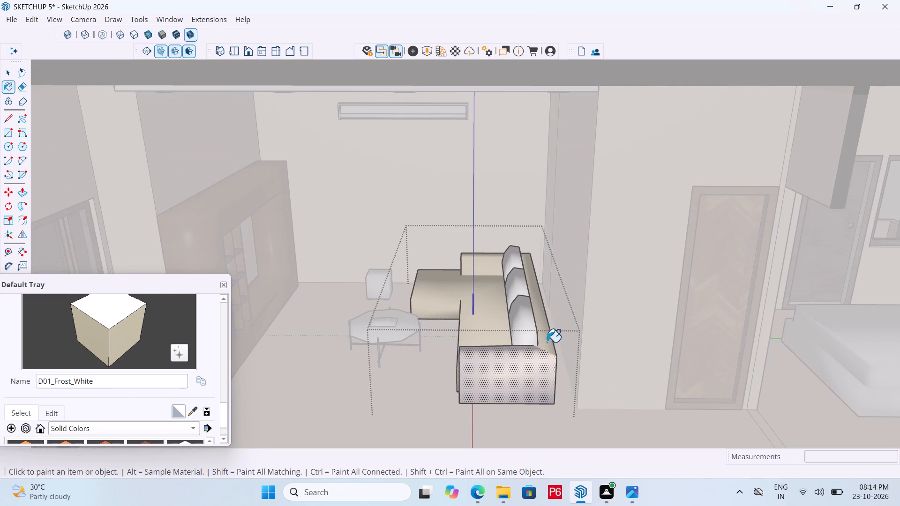
drag(543, 326, 542, 320)
click(542, 318)
click(370, 273)
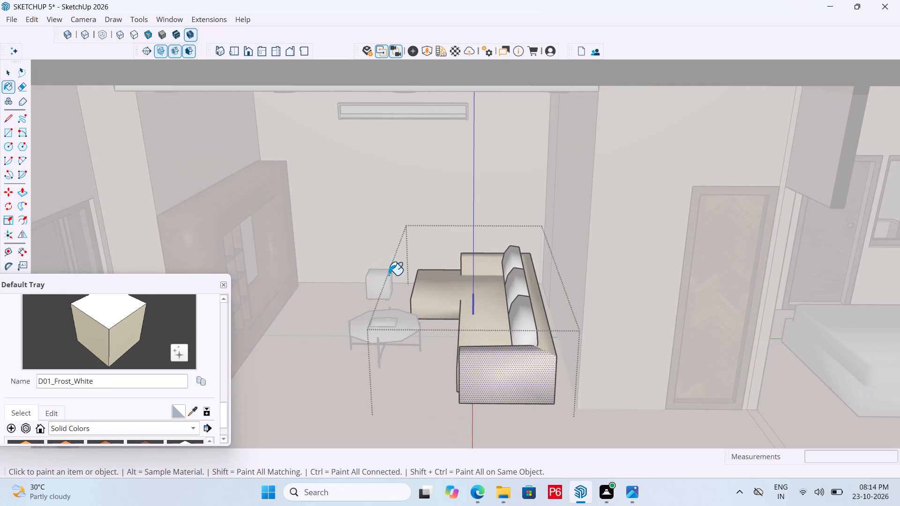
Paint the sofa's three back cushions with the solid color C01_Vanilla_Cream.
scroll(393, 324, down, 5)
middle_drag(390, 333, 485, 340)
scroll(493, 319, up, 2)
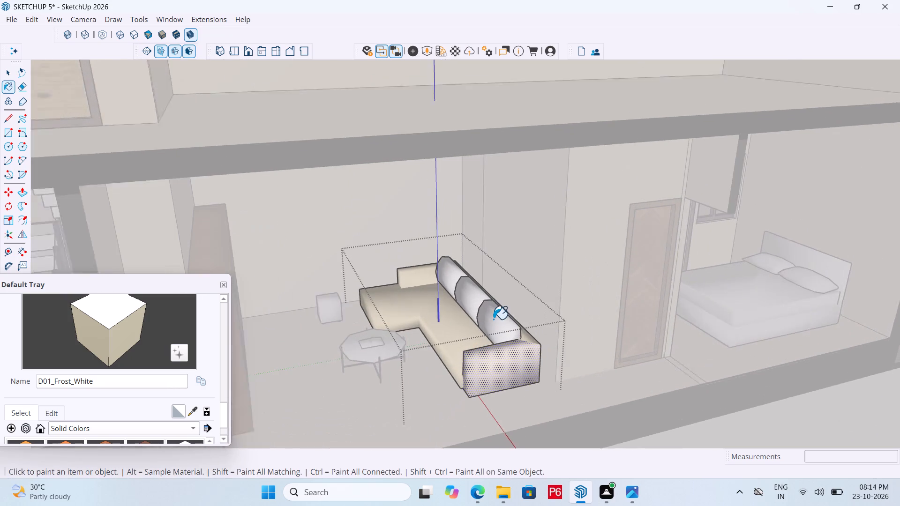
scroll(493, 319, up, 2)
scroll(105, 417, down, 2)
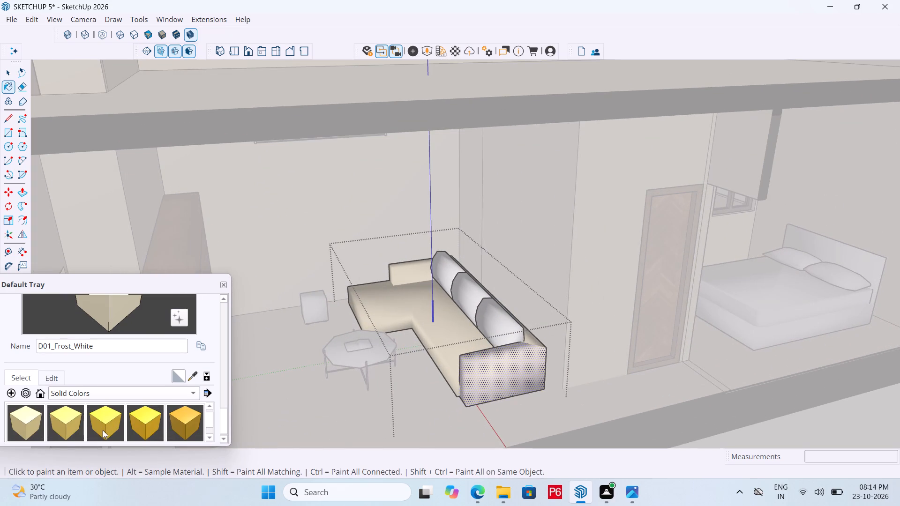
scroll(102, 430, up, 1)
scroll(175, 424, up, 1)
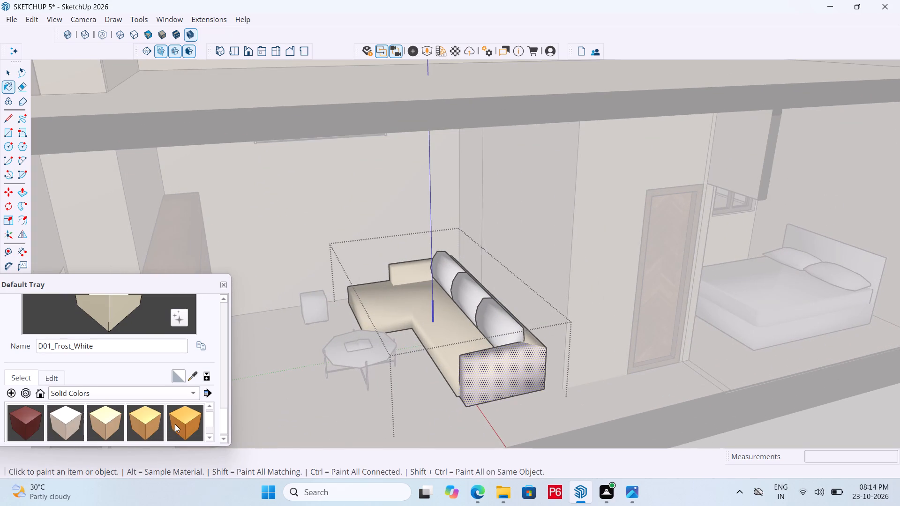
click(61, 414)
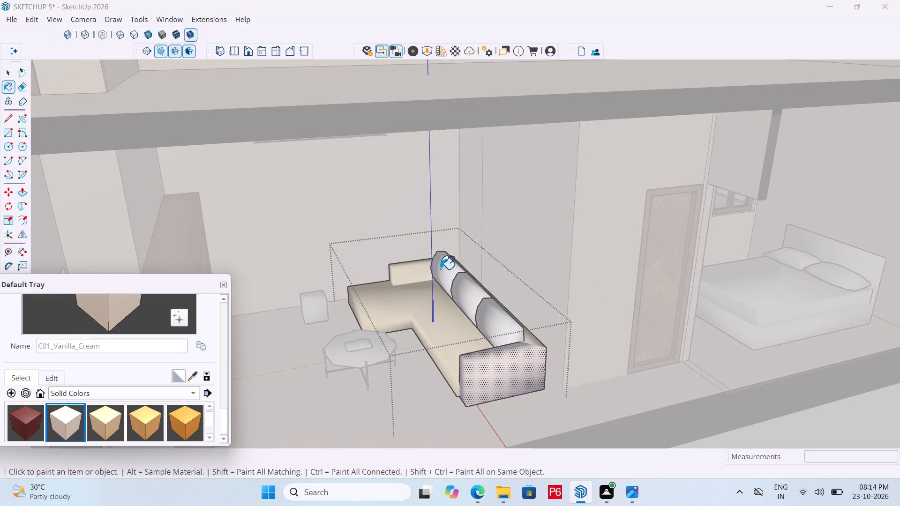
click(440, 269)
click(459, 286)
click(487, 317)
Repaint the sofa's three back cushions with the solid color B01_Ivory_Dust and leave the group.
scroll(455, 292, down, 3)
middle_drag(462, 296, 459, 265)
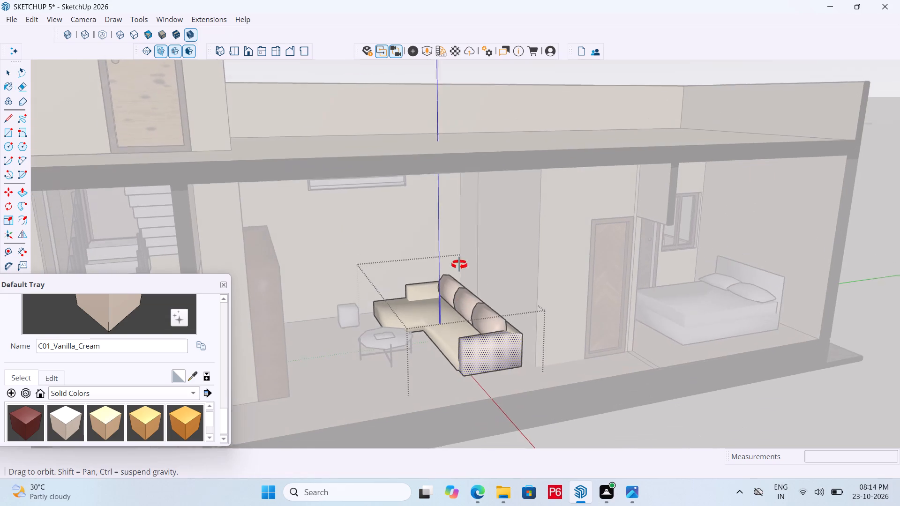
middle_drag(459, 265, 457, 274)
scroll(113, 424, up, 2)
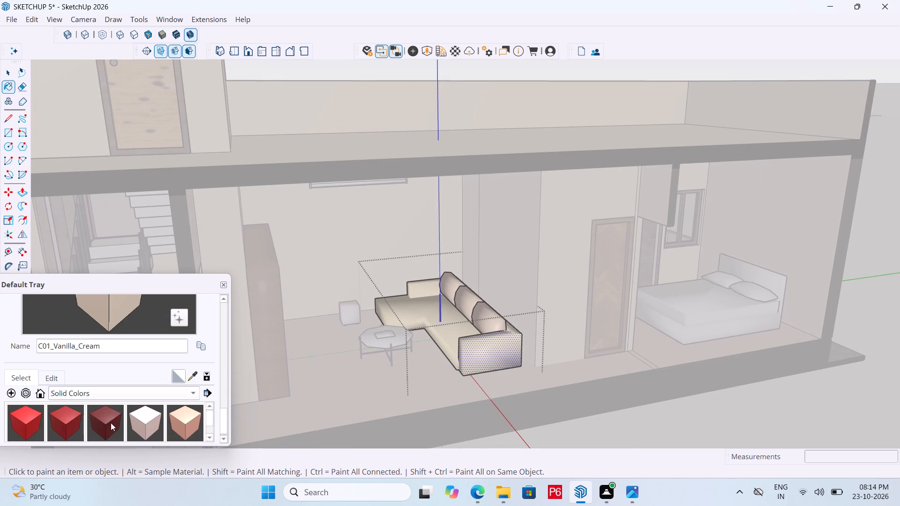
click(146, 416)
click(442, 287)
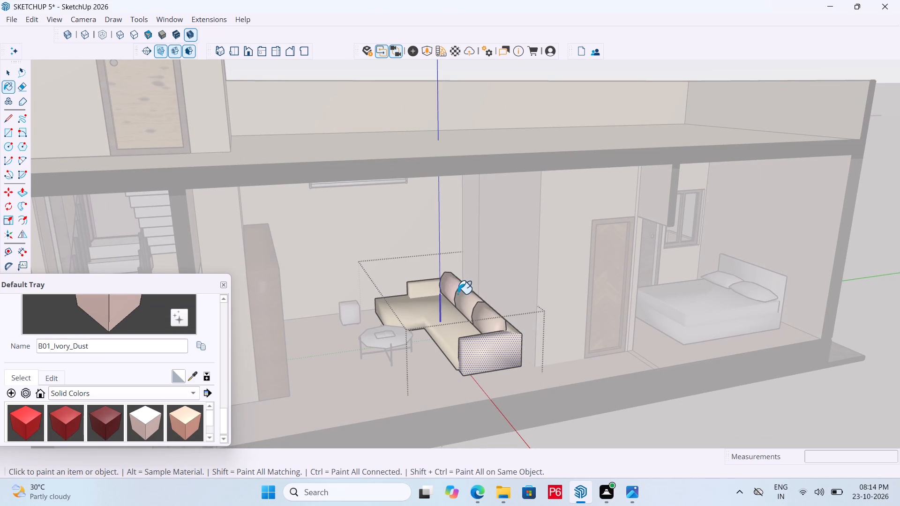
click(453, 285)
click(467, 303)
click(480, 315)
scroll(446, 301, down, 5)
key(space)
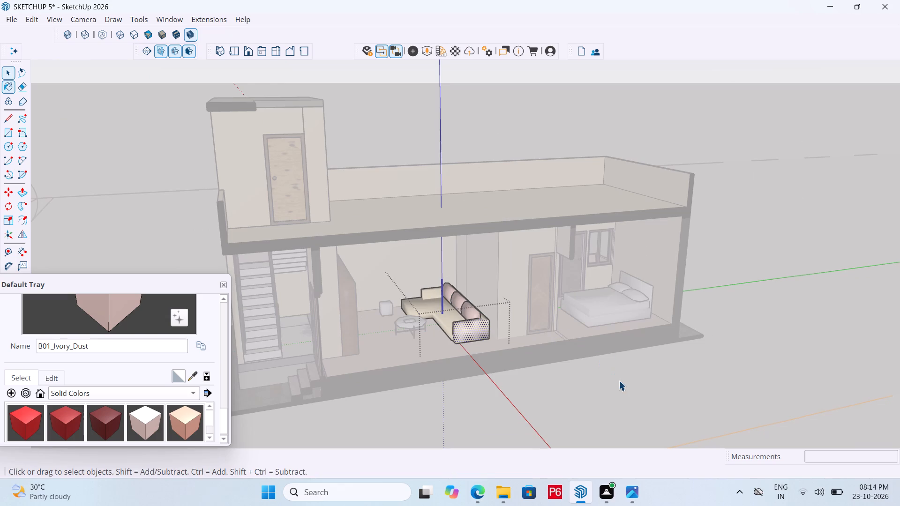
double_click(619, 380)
Reopen the sofa's group and repaint its three back cushions with the solid color A01_Blush_Petal.
middle_click(457, 329)
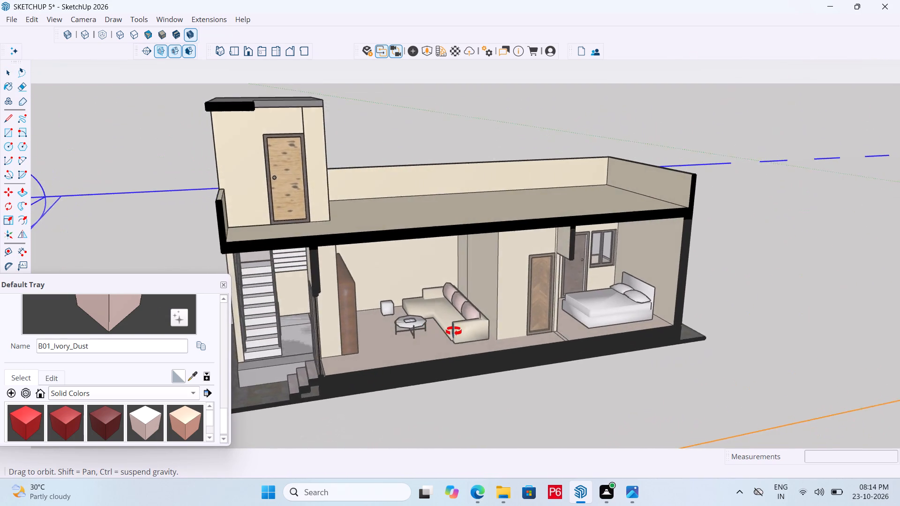
scroll(456, 299, up, 7)
click(462, 309)
double_click(459, 309)
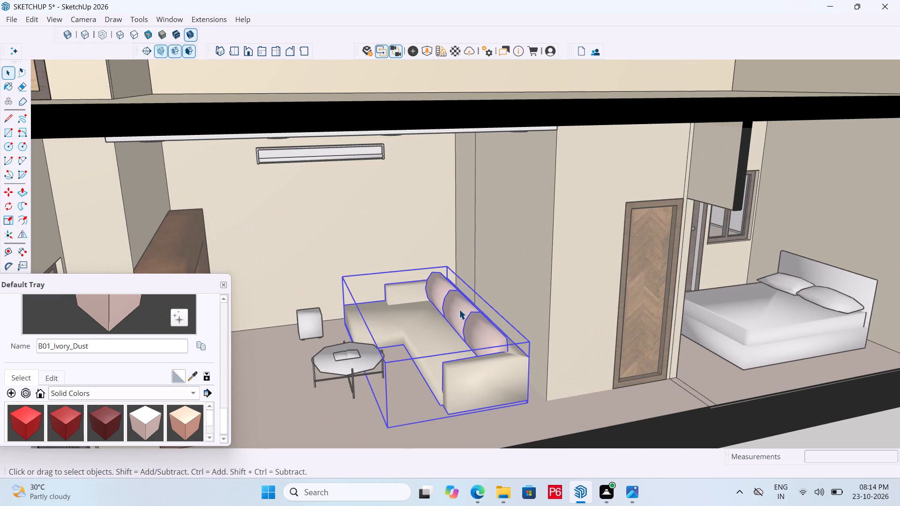
click(454, 300)
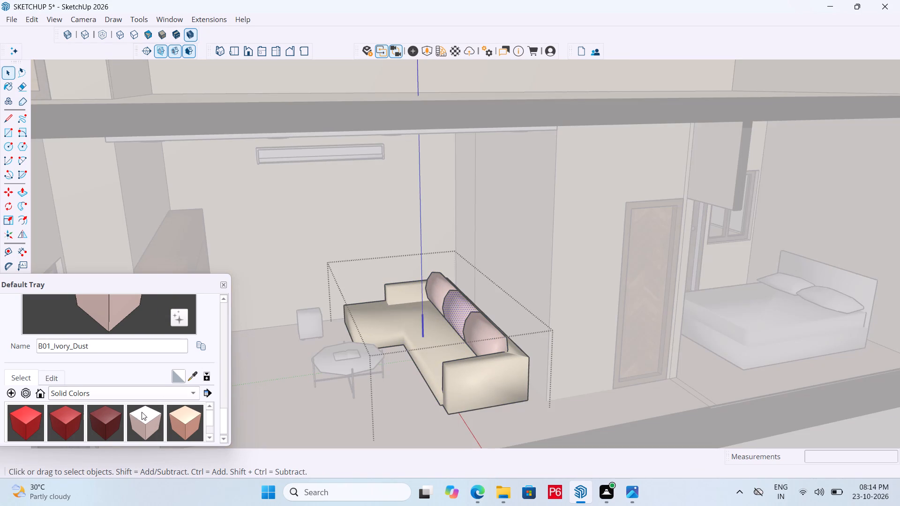
scroll(129, 423, up, 1)
click(32, 418)
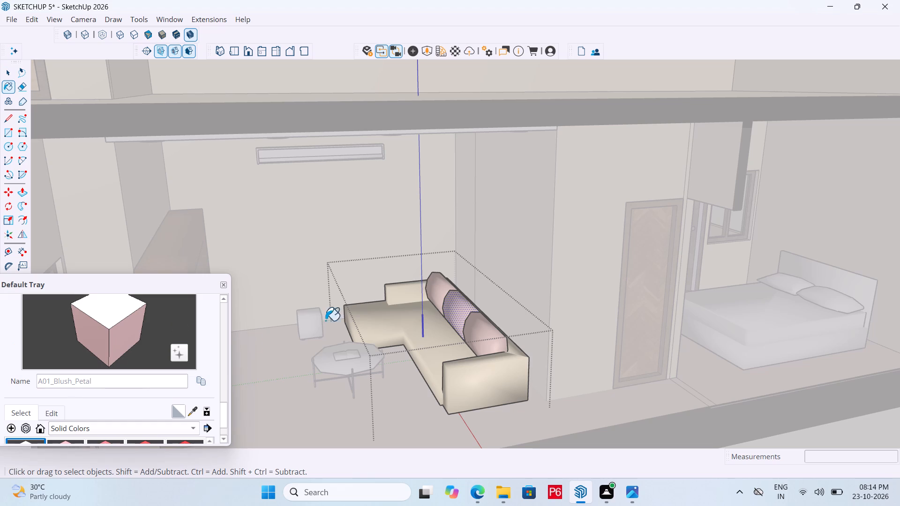
click(438, 285)
click(458, 309)
click(484, 333)
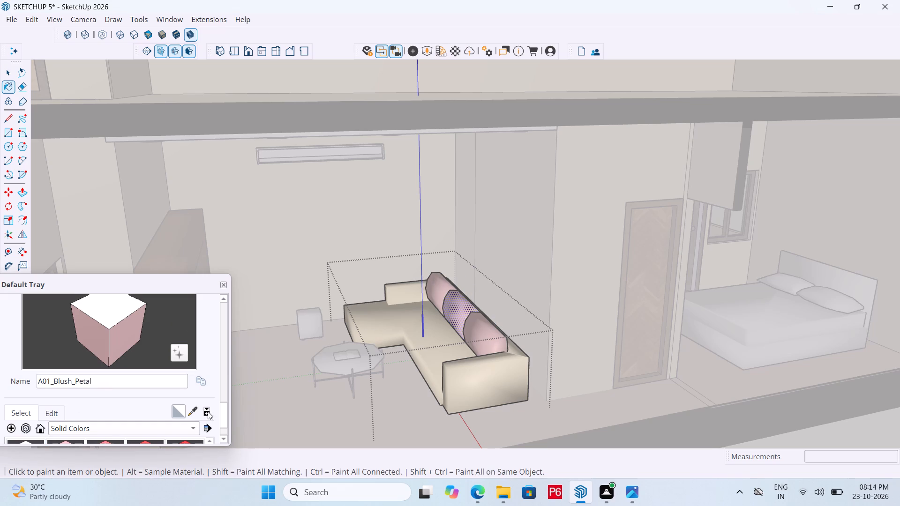
Browse the Solid Colors collection for alternative shades for the sofa's back cushions.
scroll(129, 292, down, 4)
drag(137, 288, 132, 219)
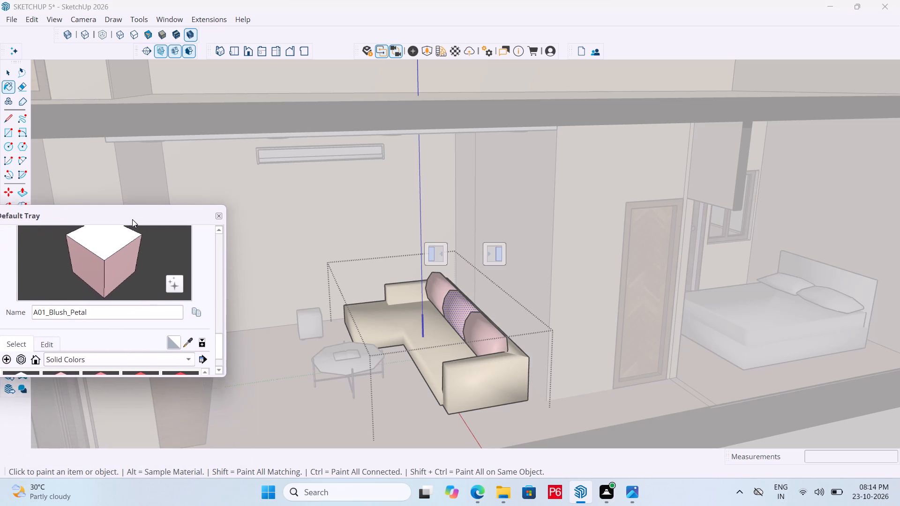
drag(132, 219, 132, 216)
scroll(118, 356, up, 4)
scroll(120, 340, down, 7)
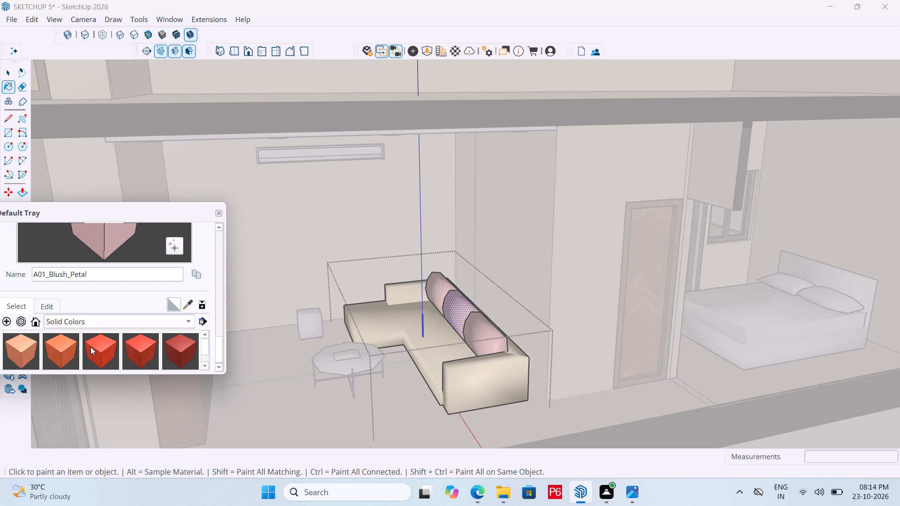
scroll(89, 352, up, 4)
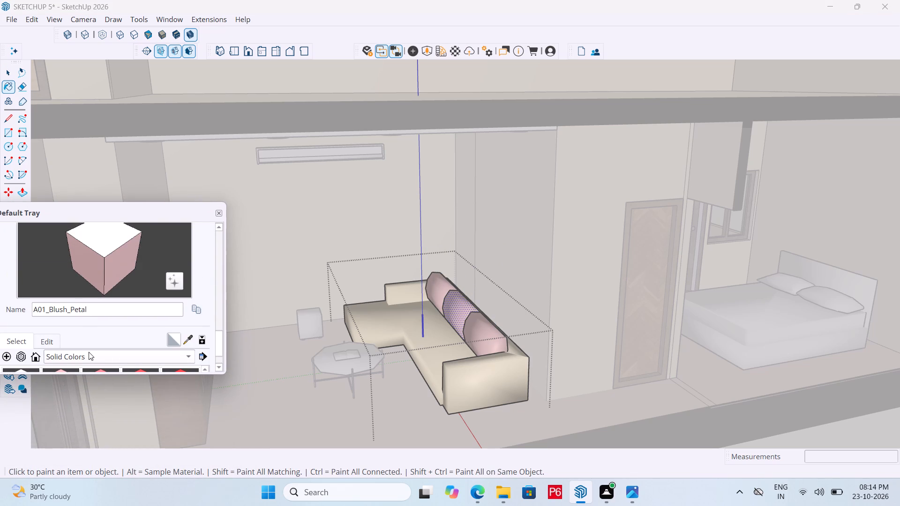
scroll(96, 342, down, 5)
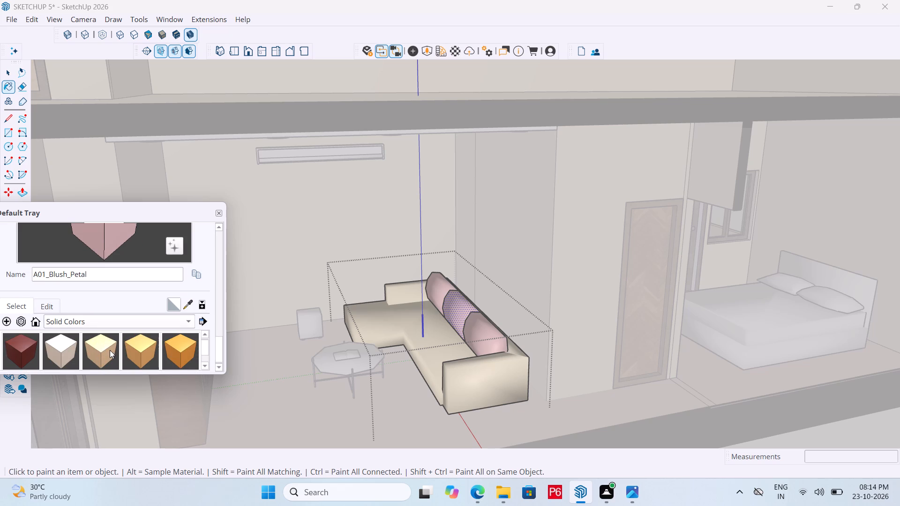
scroll(109, 353, up, 3)
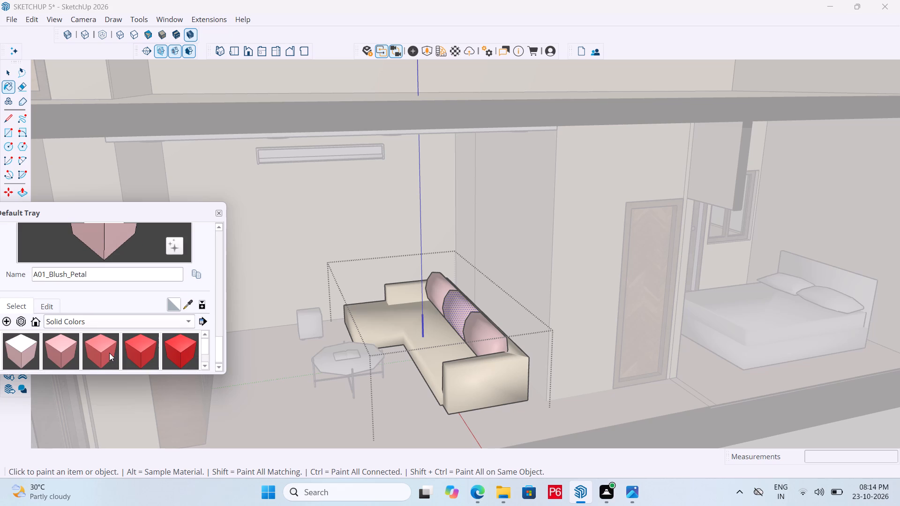
scroll(109, 353, up, 2)
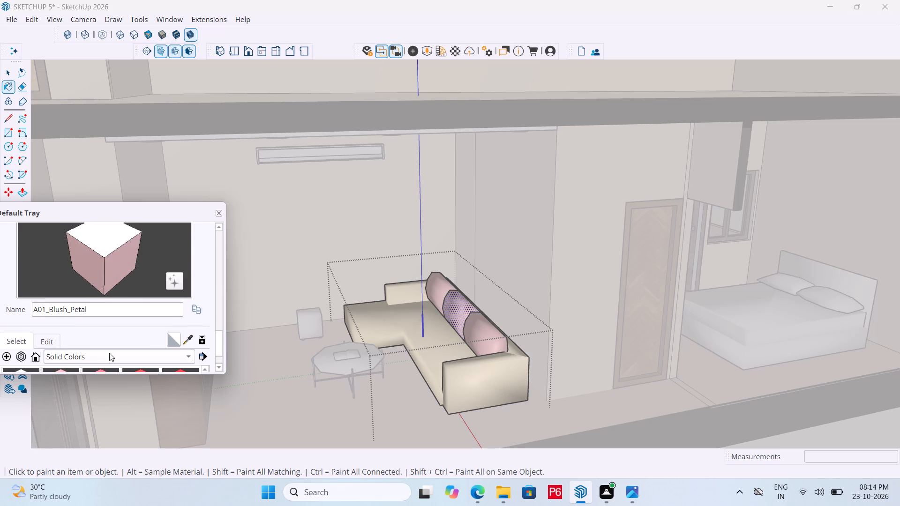
scroll(109, 353, up, 1)
scroll(118, 343, down, 3)
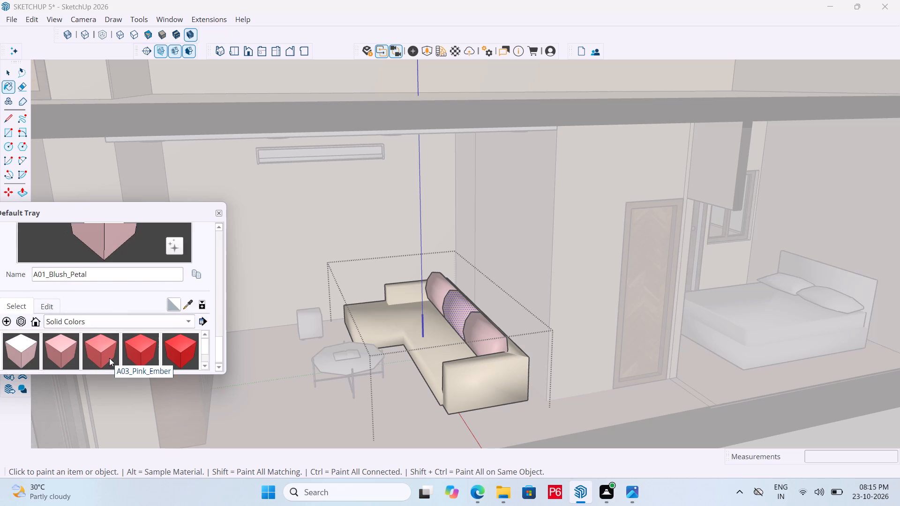
scroll(107, 353, up, 4)
scroll(87, 340, down, 3)
Apply A01_Blush_Petal again to the sofa's three back cushions.
click(23, 352)
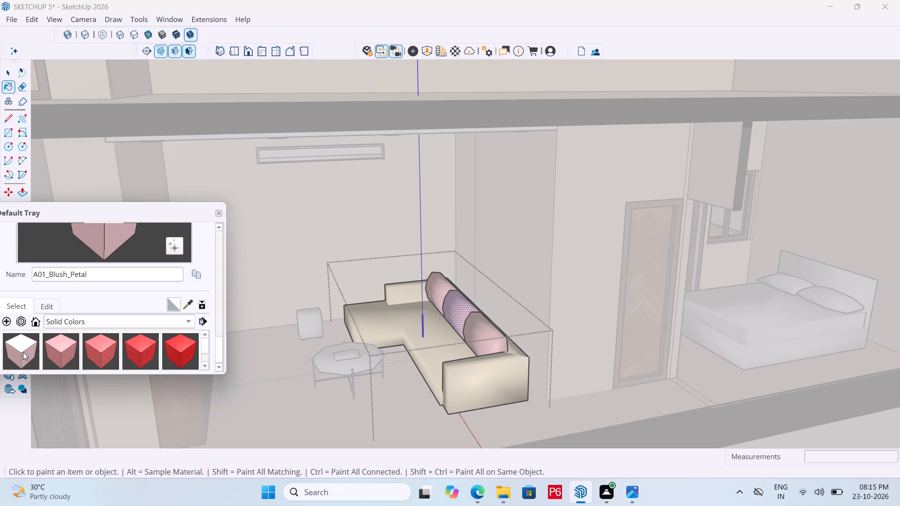
click(437, 286)
drag(457, 309, 462, 310)
click(490, 336)
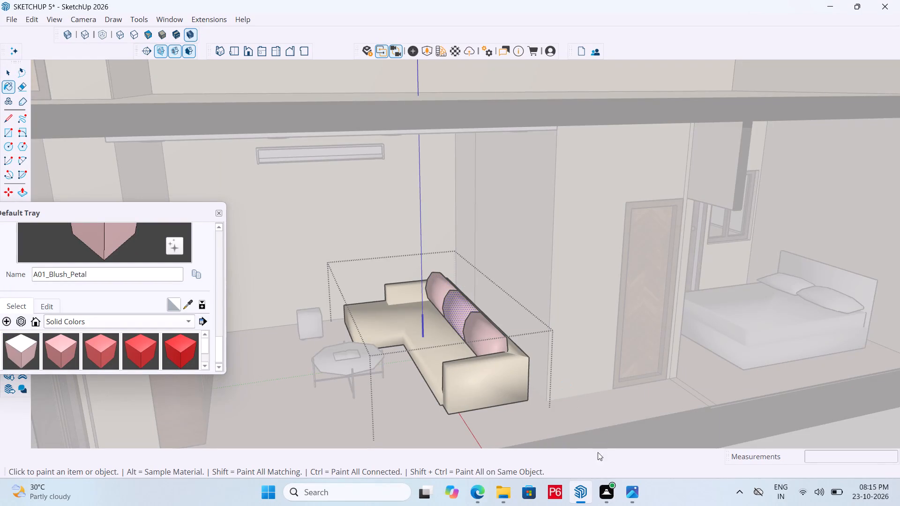
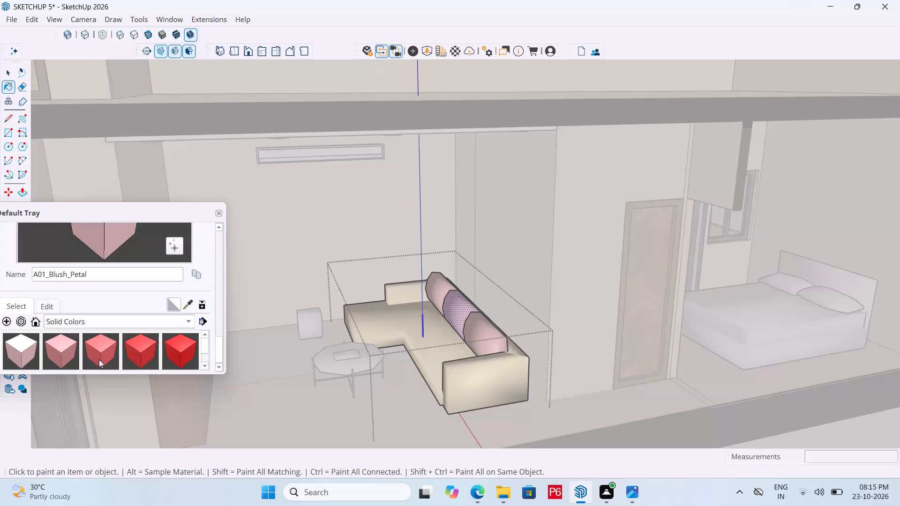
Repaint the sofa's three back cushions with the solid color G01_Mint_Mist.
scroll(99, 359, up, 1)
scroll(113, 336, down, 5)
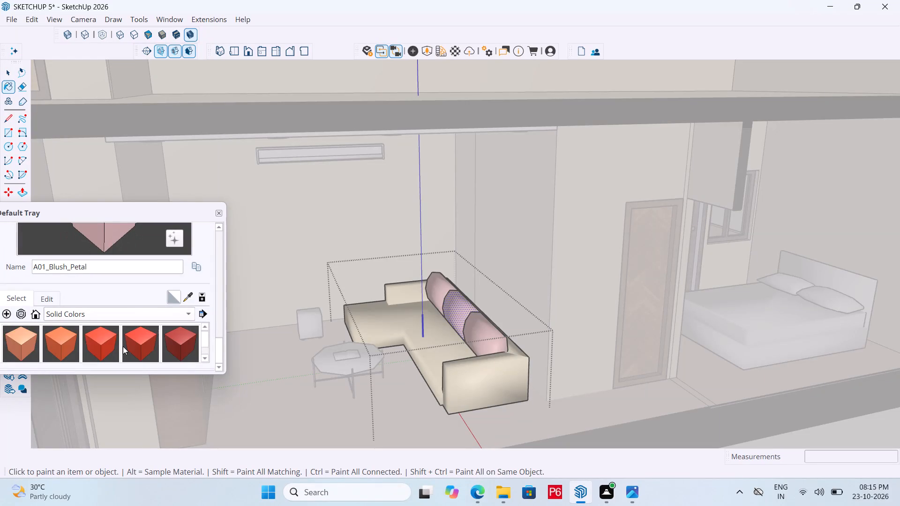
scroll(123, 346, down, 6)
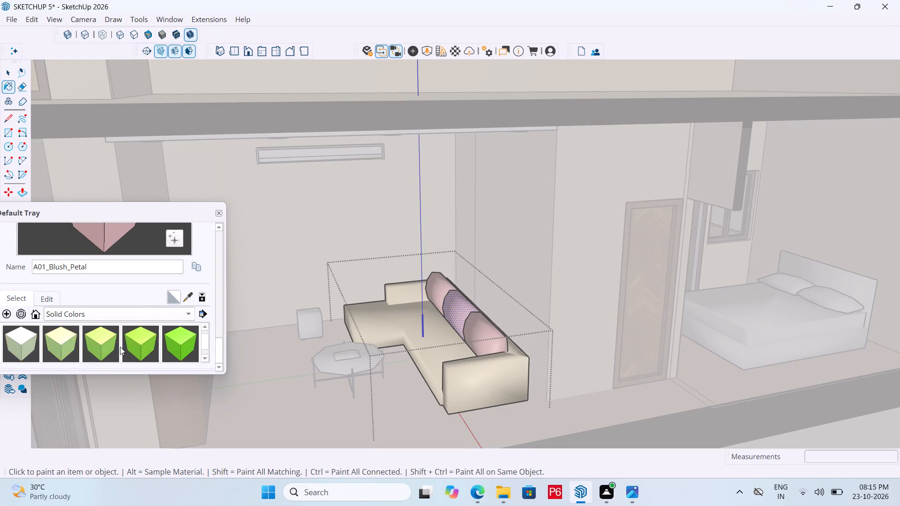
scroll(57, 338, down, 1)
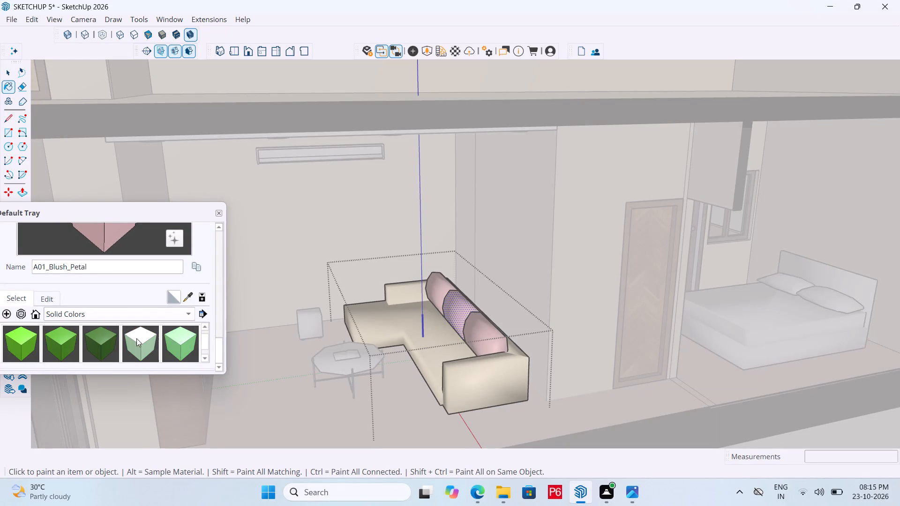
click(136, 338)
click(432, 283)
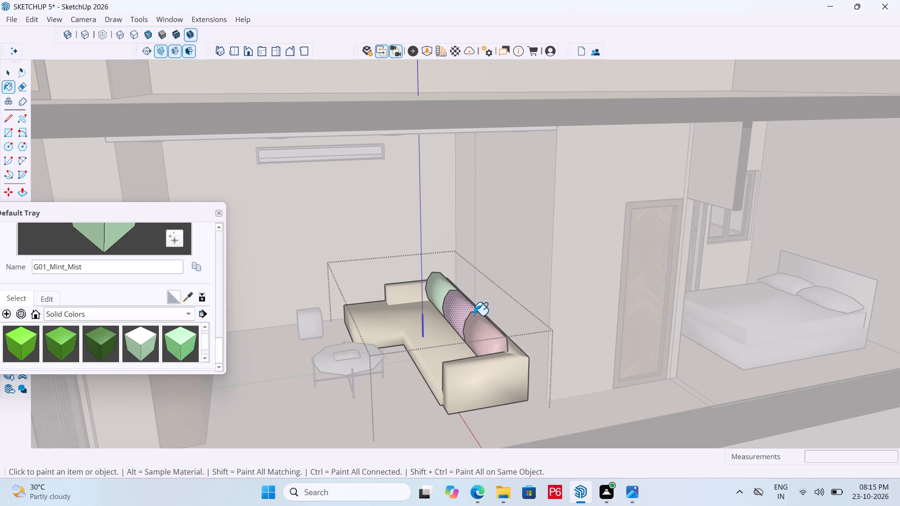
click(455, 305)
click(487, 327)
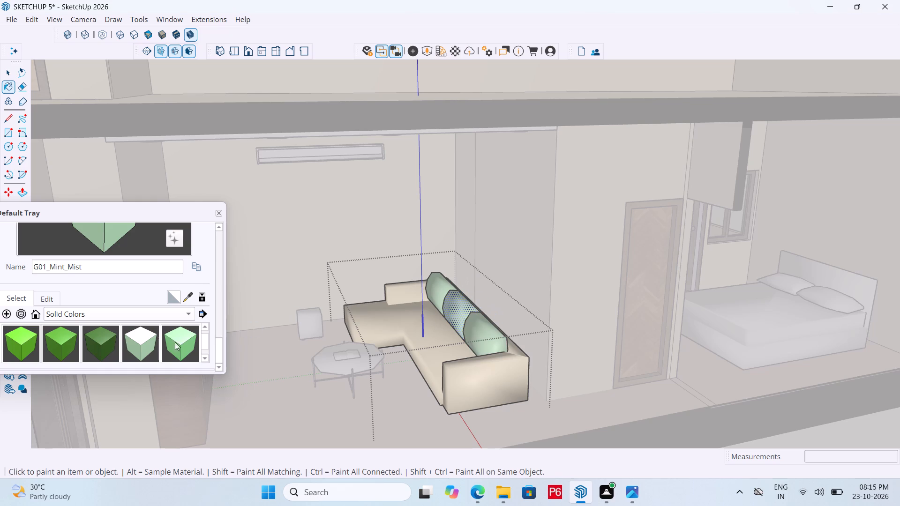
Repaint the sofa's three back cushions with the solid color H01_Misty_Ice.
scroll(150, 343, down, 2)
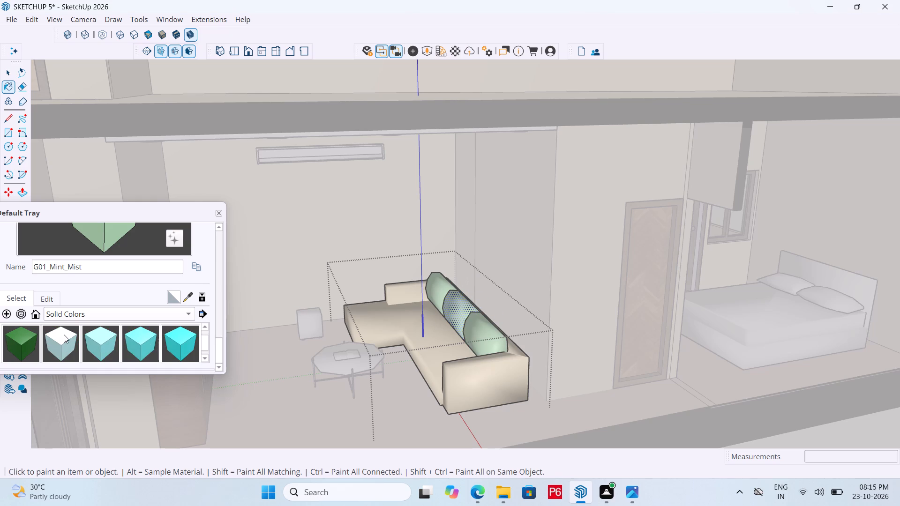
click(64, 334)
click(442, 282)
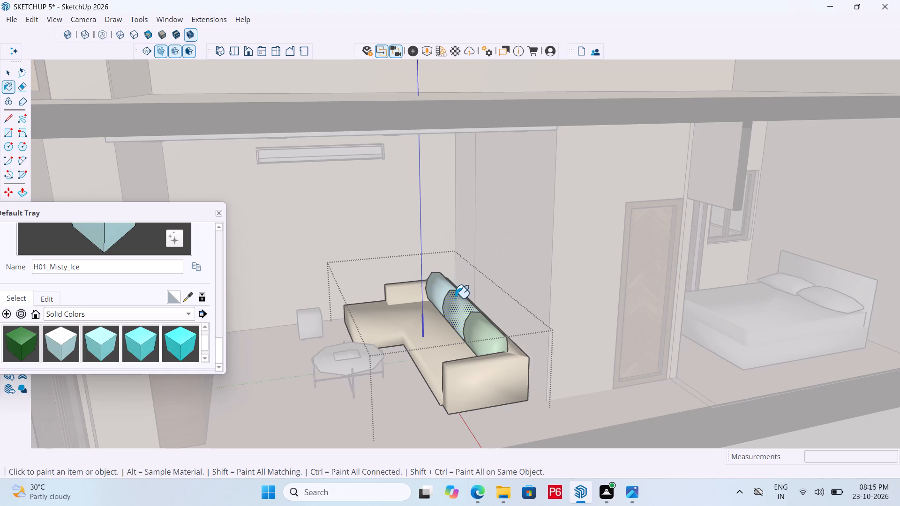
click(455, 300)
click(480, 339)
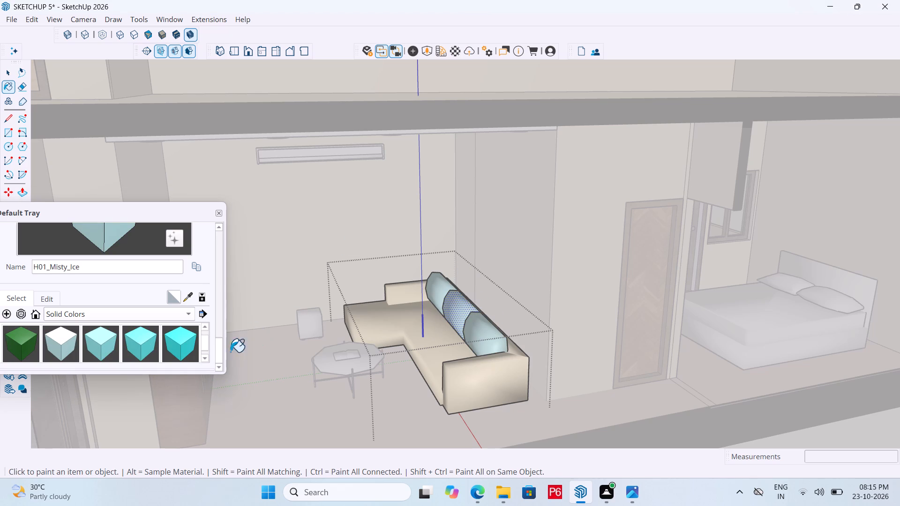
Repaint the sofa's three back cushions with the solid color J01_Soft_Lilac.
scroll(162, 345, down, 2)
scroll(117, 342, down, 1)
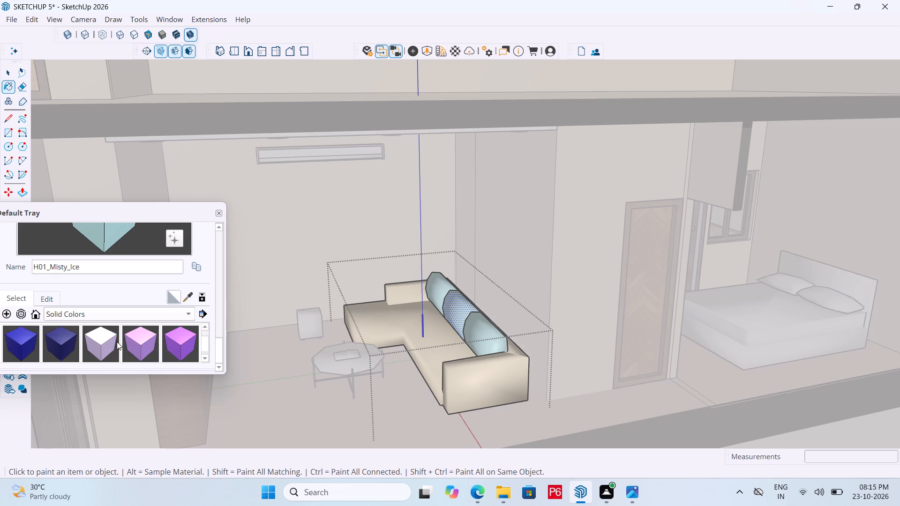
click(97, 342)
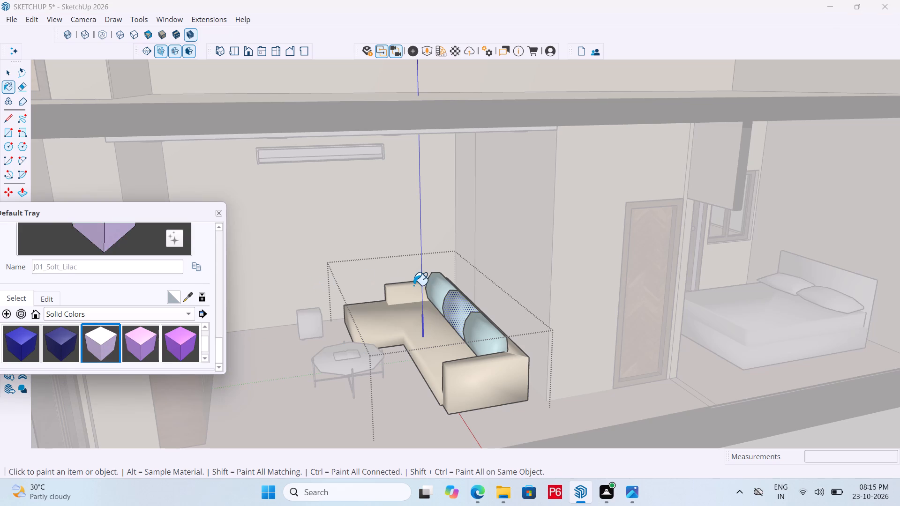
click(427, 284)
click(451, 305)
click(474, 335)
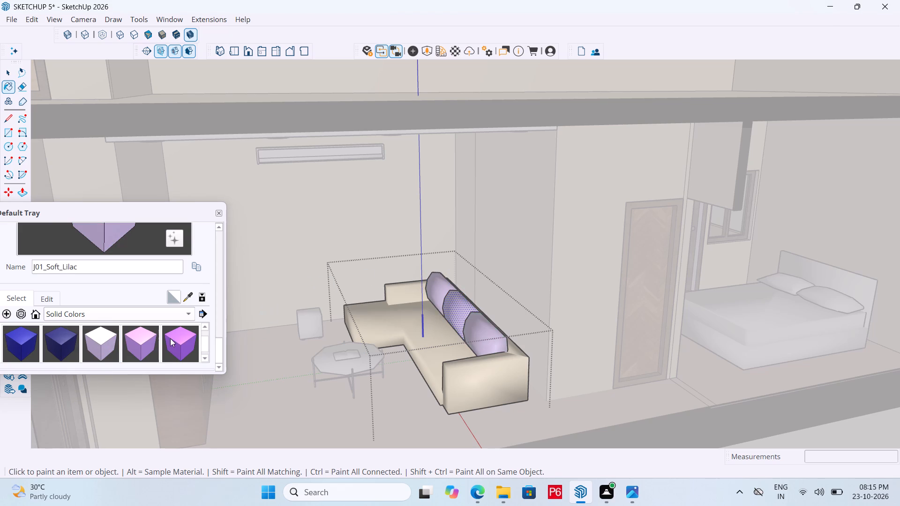
Repaint the sofa's three back cushions with the solid color L01_Cotton_Candy and leave the sofa's group.
scroll(145, 343, down, 2)
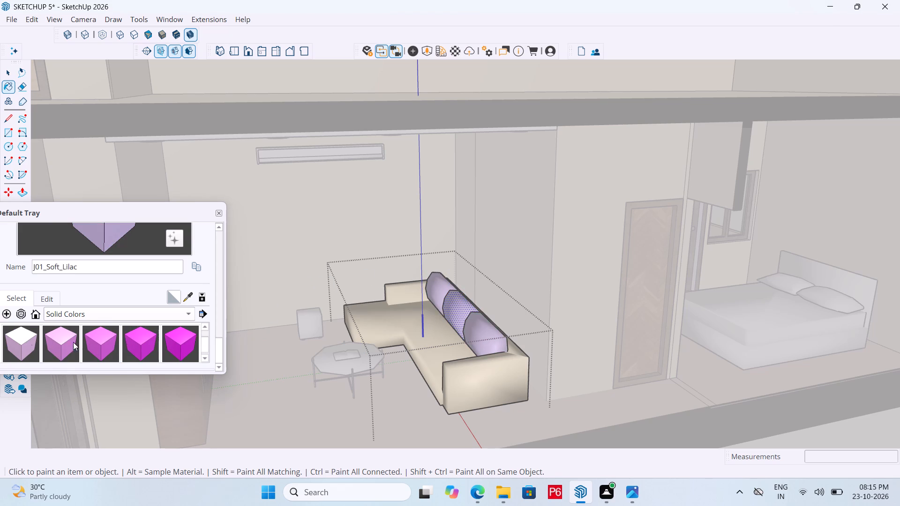
scroll(77, 343, down, 1)
click(140, 336)
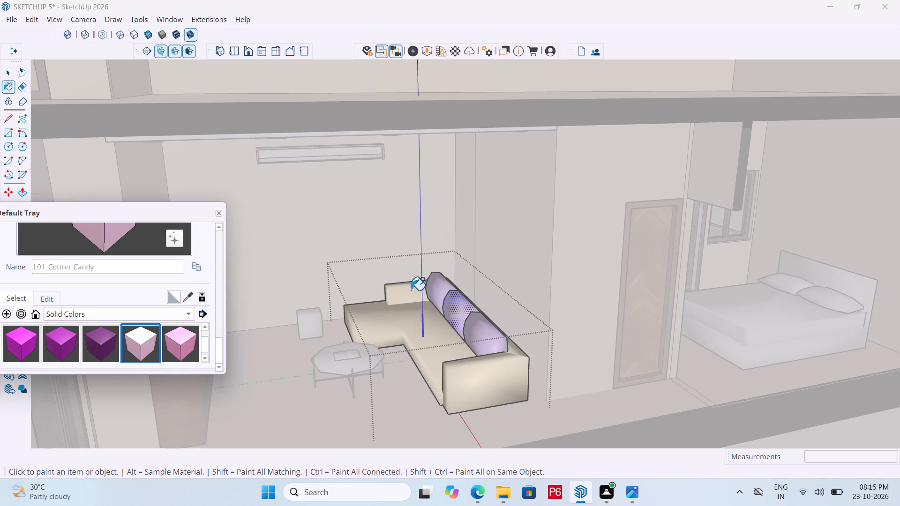
click(437, 290)
click(464, 303)
click(478, 326)
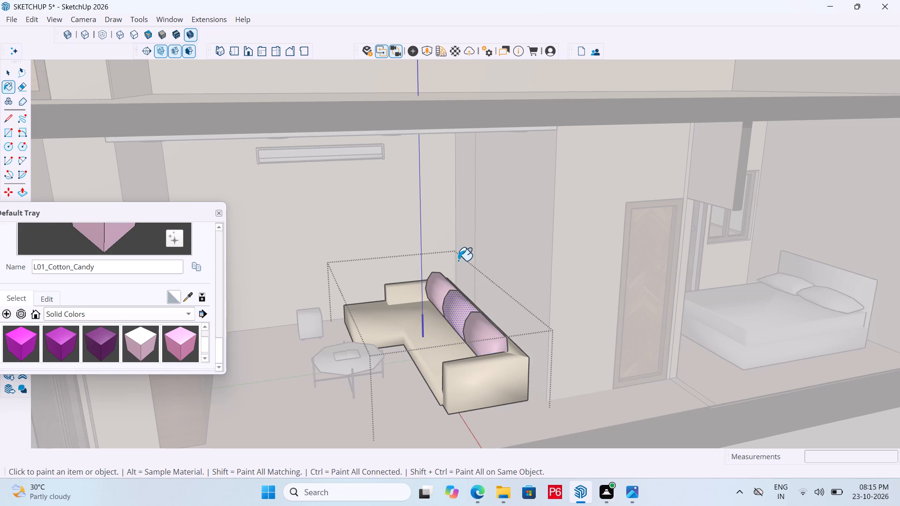
scroll(458, 260, down, 6)
key(space)
click(613, 362)
Save the model with the repainted sofa cushions.
middle_drag(455, 291, 492, 286)
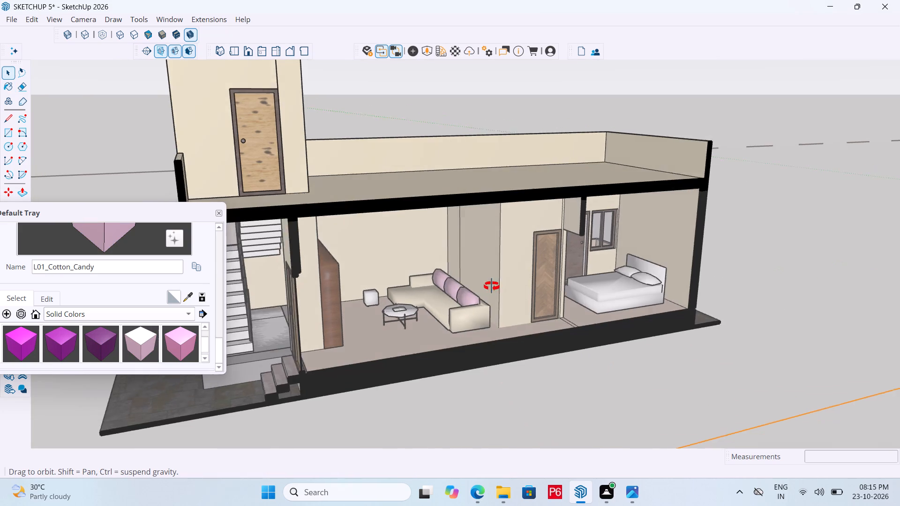
middle_drag(492, 286, 385, 295)
key(ctrl+s)
key(ctrl+s)
key(ctrl+s)
key(ctrl+s)
Open the small cube-shaped seat beside the sofa, paint it with the solid color F01_Seafoam_Drift, and leave its group.
ctrl+scroll(375, 288, up, 5)
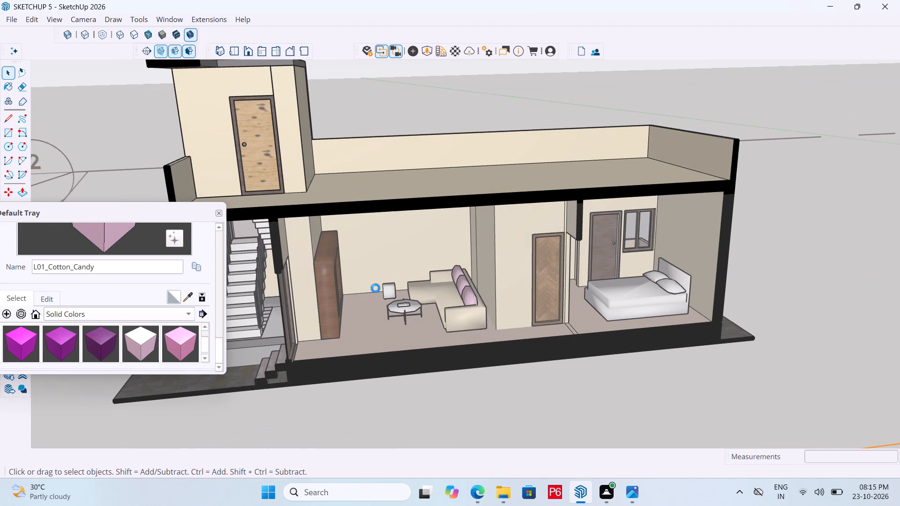
key(space)
scroll(382, 287, up, 5)
click(405, 292)
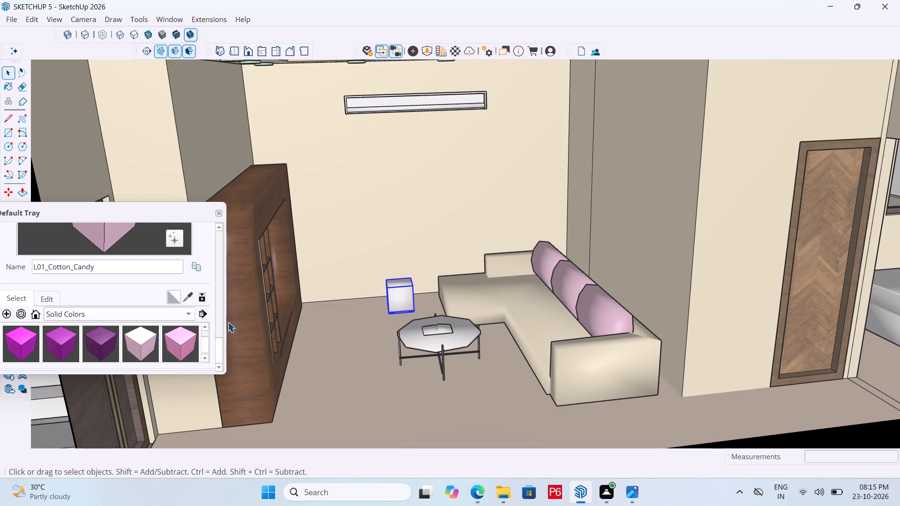
triple_click(396, 296)
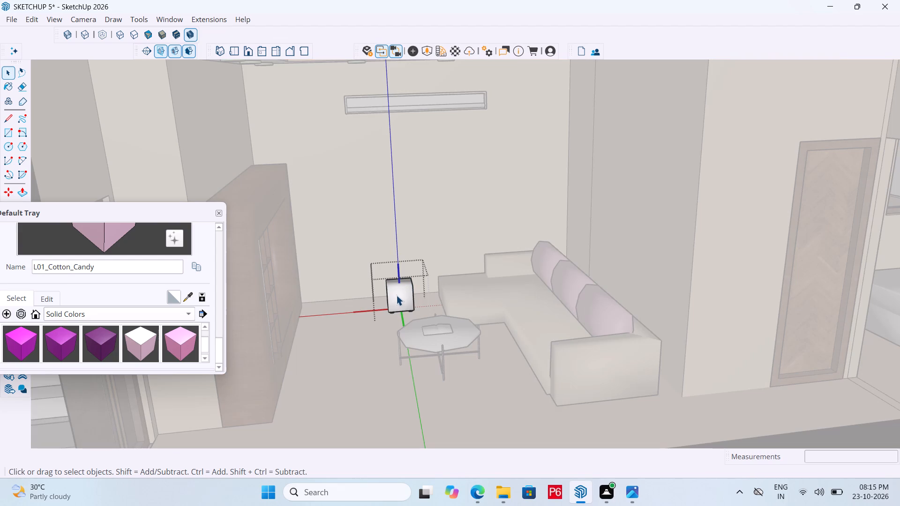
click(160, 317)
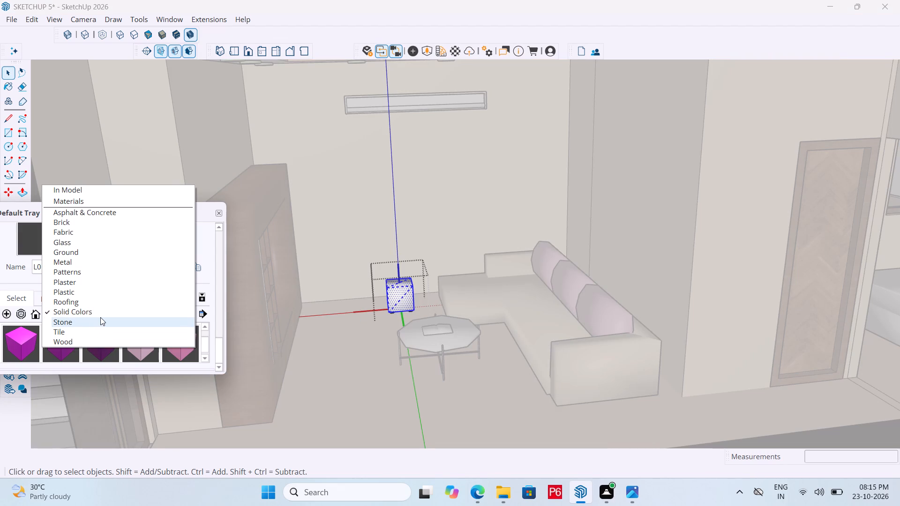
click(106, 309)
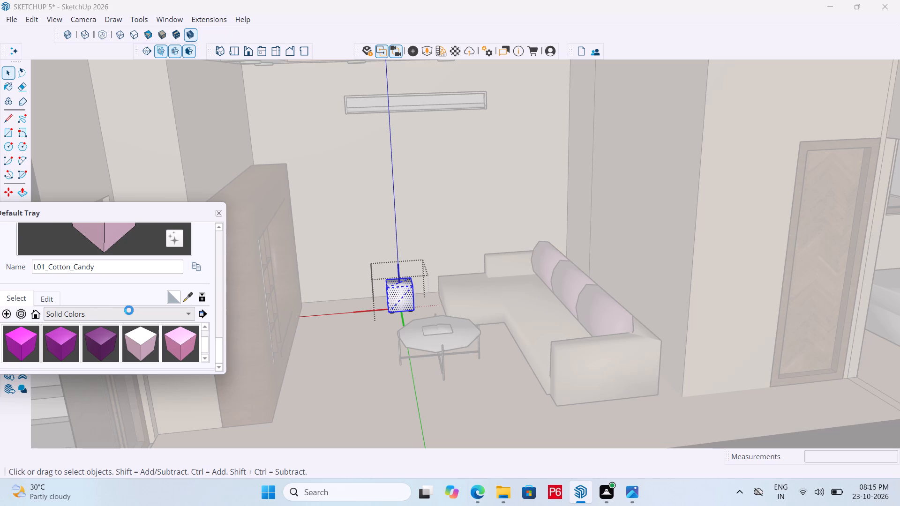
scroll(130, 333, down, 4)
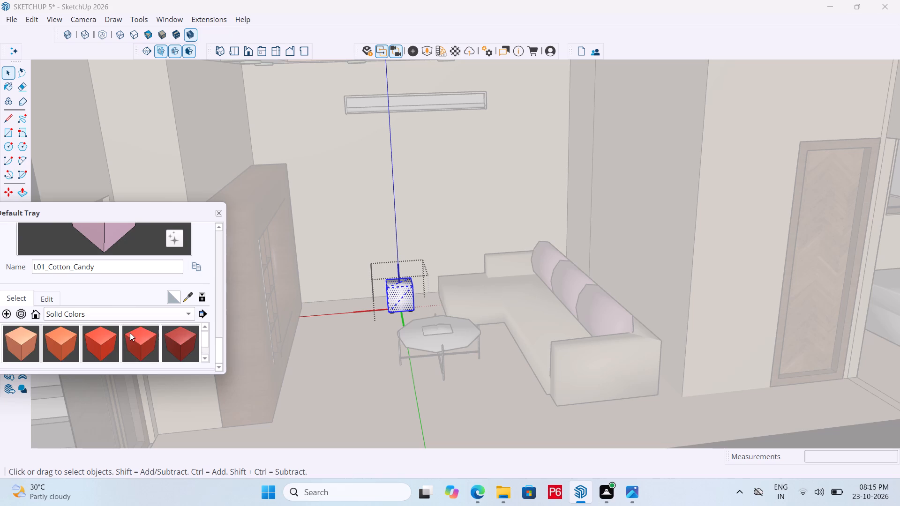
scroll(122, 336, down, 2)
scroll(76, 346, down, 2)
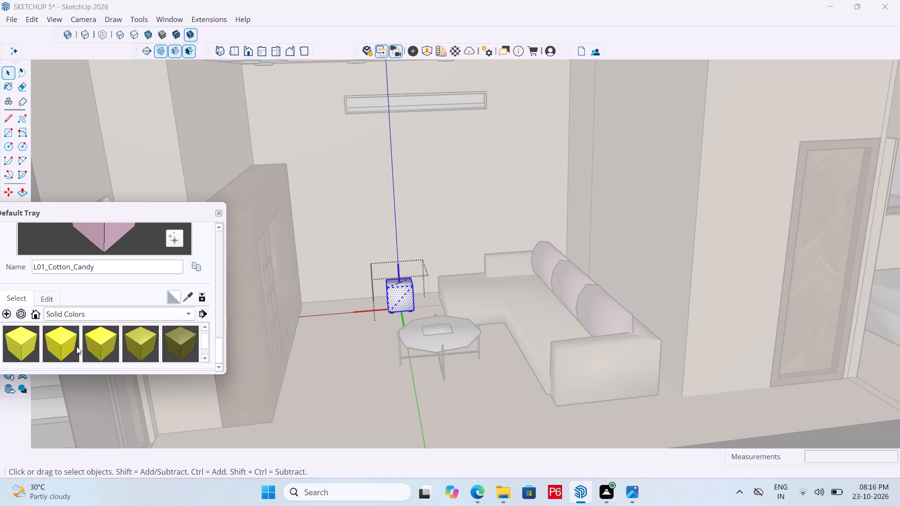
scroll(76, 346, down, 1)
click(25, 346)
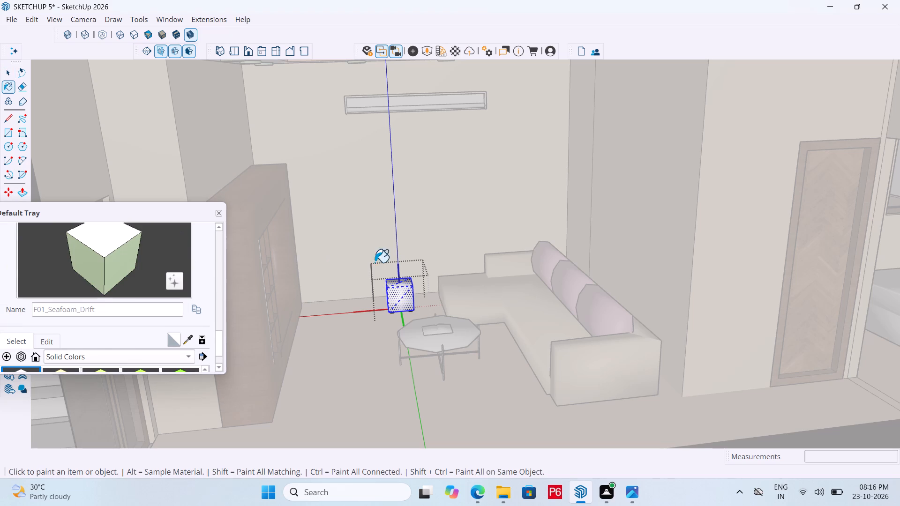
click(395, 293)
scroll(403, 254, down, 6)
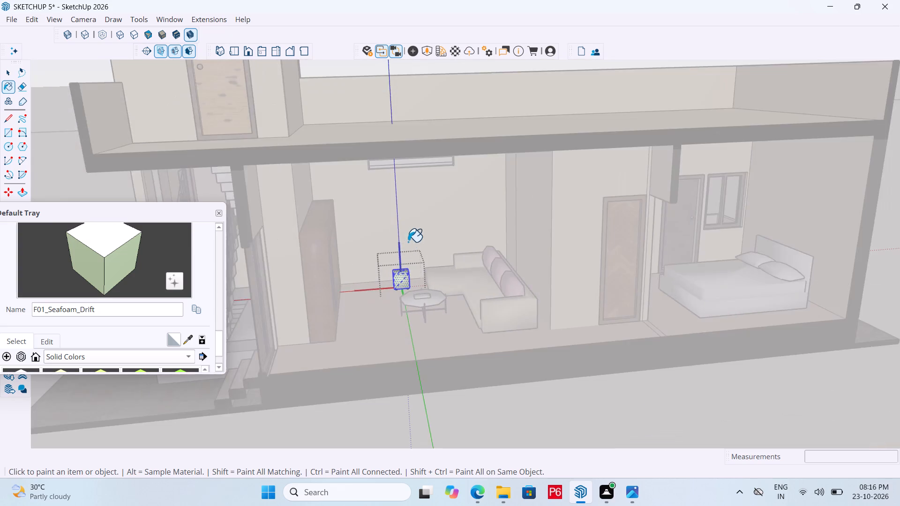
scroll(412, 238, down, 2)
key(space)
double_click(482, 350)
Save the model with the painted cube-shaped seat.
middle_drag(385, 276, 416, 285)
key(ctrl+s)
key(ctrl+s)
key(ctrl+s)
key(ctrl+s)
key(ctrl+s)
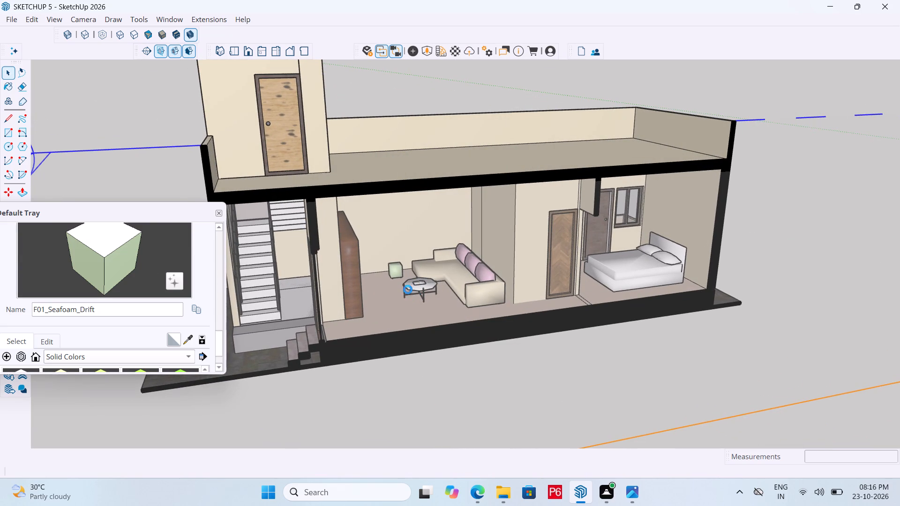
Open the coffee table's group and paint its octagonal top with Glass_Mirror_01 from the Glass collection.
scroll(408, 290, up, 12)
key(space)
scroll(452, 274, up, 4)
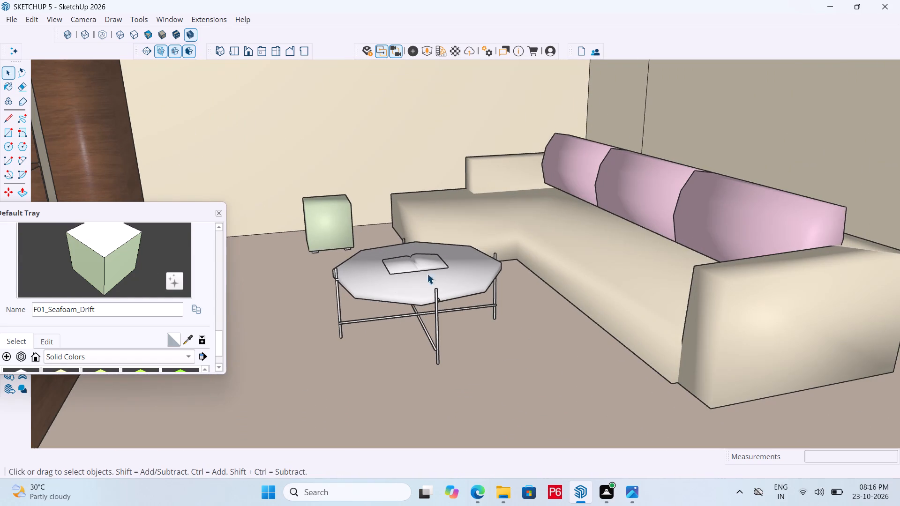
click(409, 293)
double_click(372, 288)
click(367, 283)
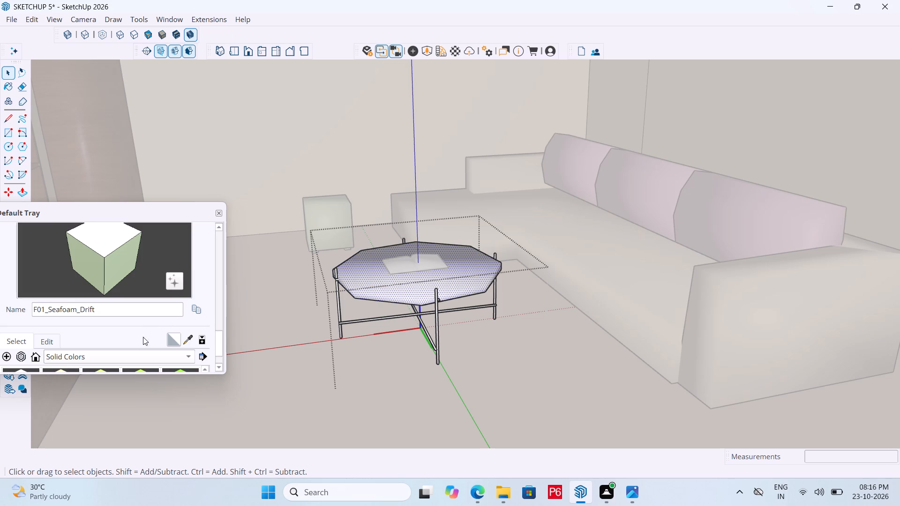
click(127, 354)
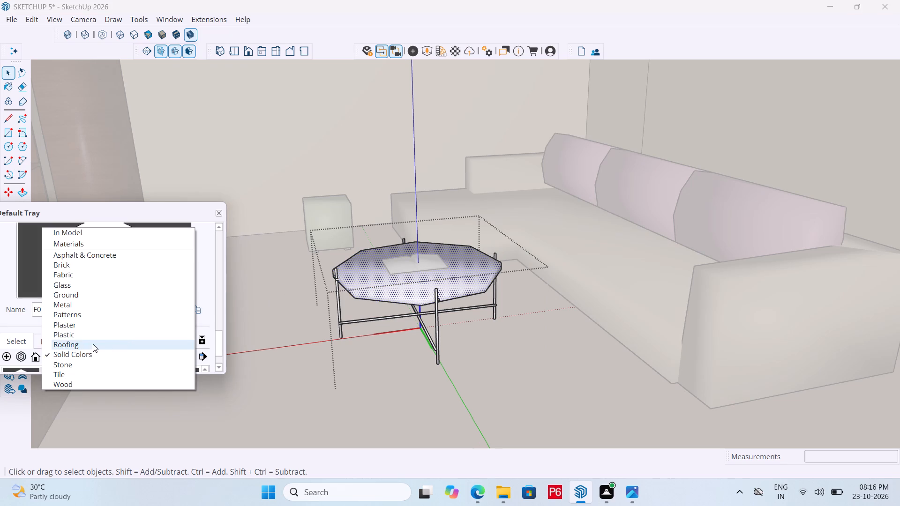
click(121, 281)
scroll(90, 321, down, 3)
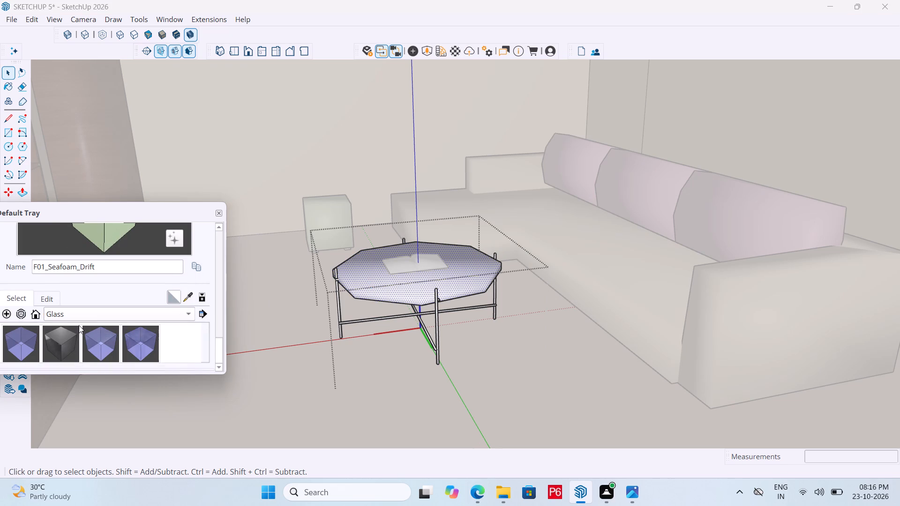
drag(56, 339, 60, 338)
click(397, 288)
middle_drag(396, 288, 395, 295)
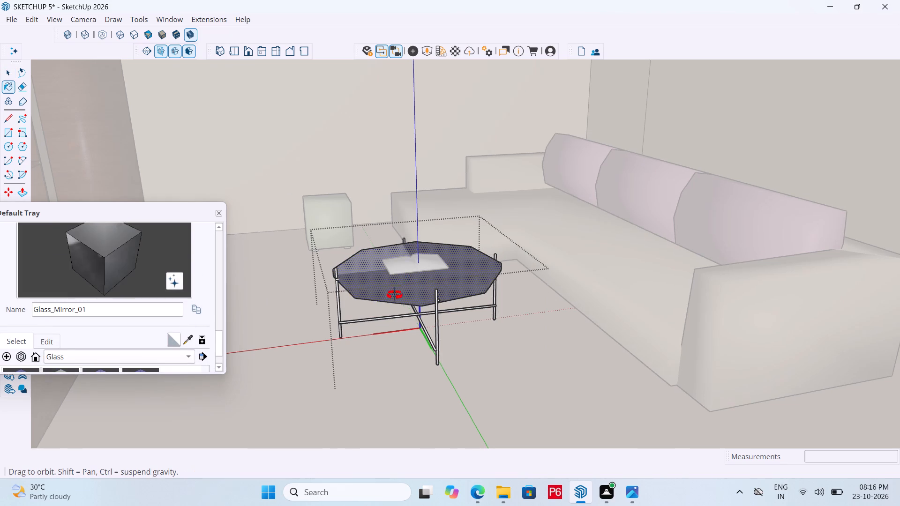
middle_drag(395, 295, 382, 322)
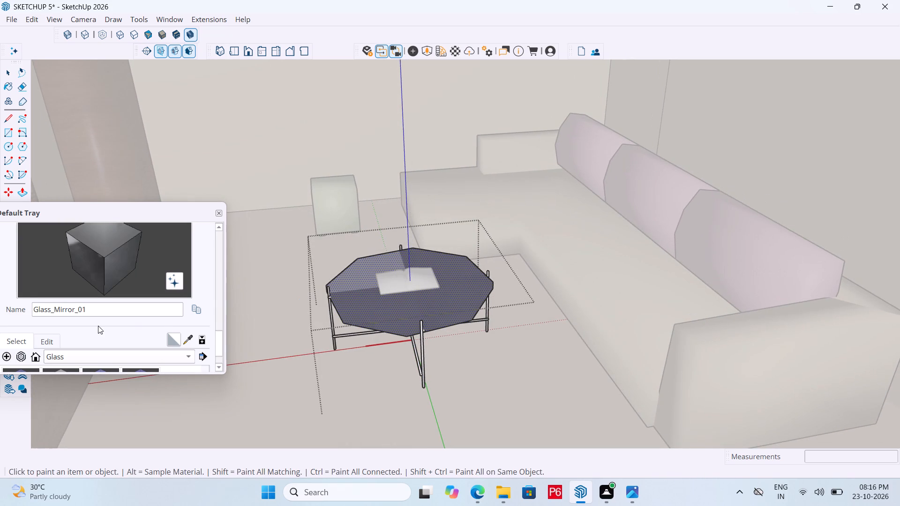
Set the opacity of the coffee table top's Glass_Mirror_01 material to 69.
scroll(98, 326, down, 2)
click(49, 295)
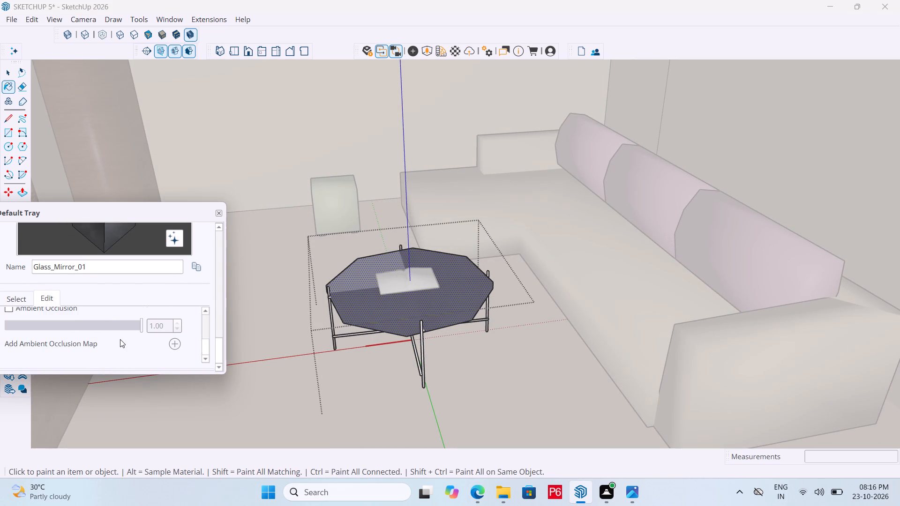
scroll(120, 339, up, 7)
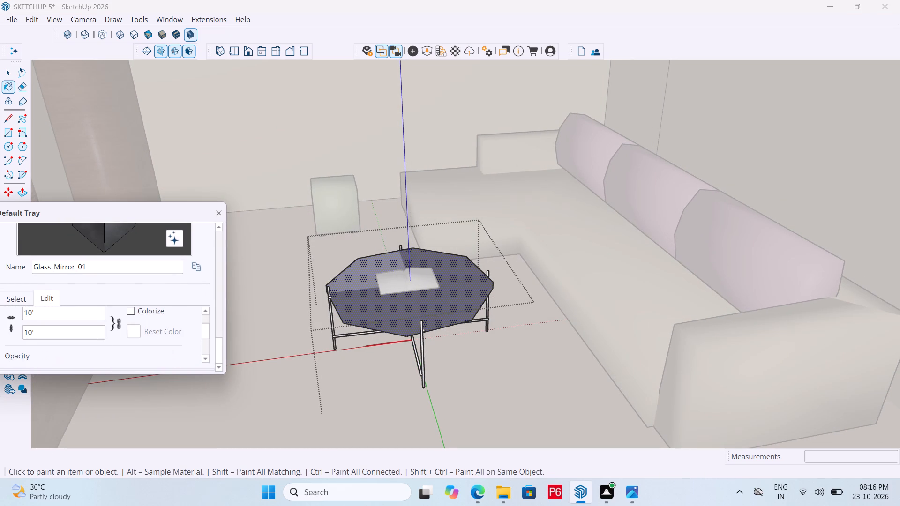
scroll(124, 349, down, 2)
scroll(121, 341, up, 1)
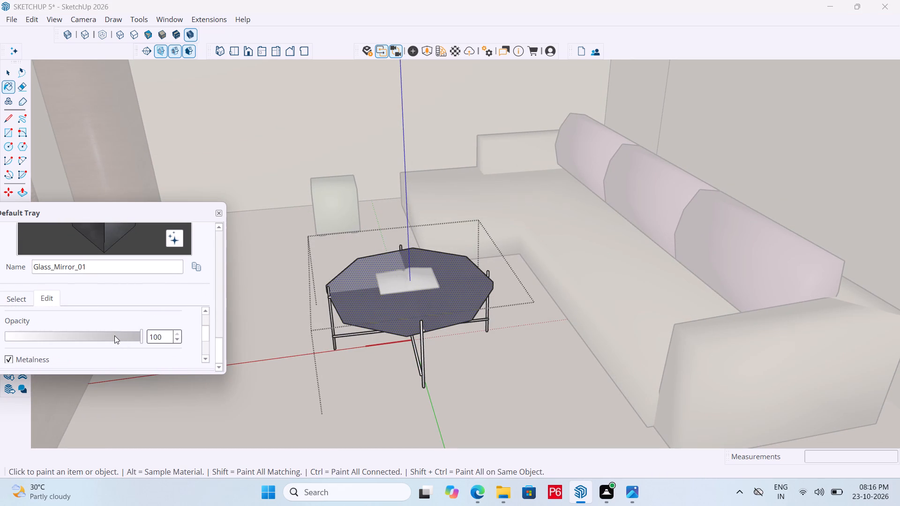
click(114, 335)
click(100, 338)
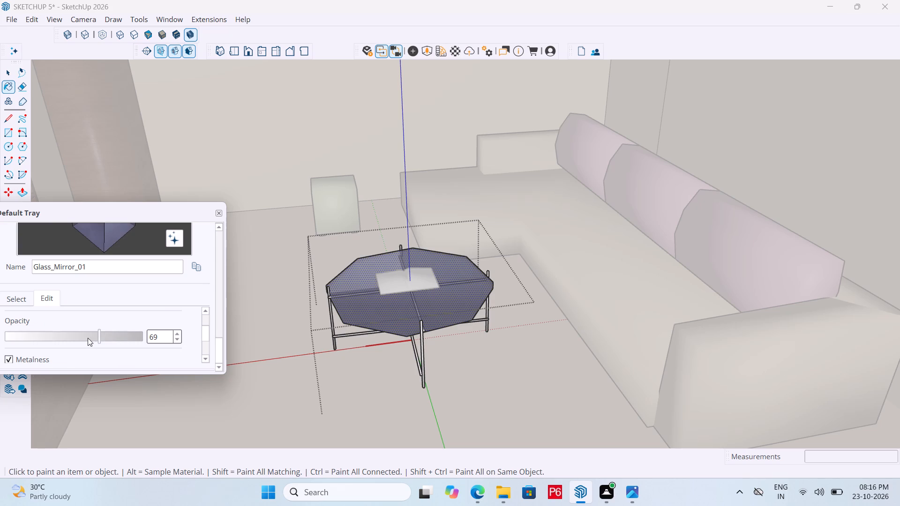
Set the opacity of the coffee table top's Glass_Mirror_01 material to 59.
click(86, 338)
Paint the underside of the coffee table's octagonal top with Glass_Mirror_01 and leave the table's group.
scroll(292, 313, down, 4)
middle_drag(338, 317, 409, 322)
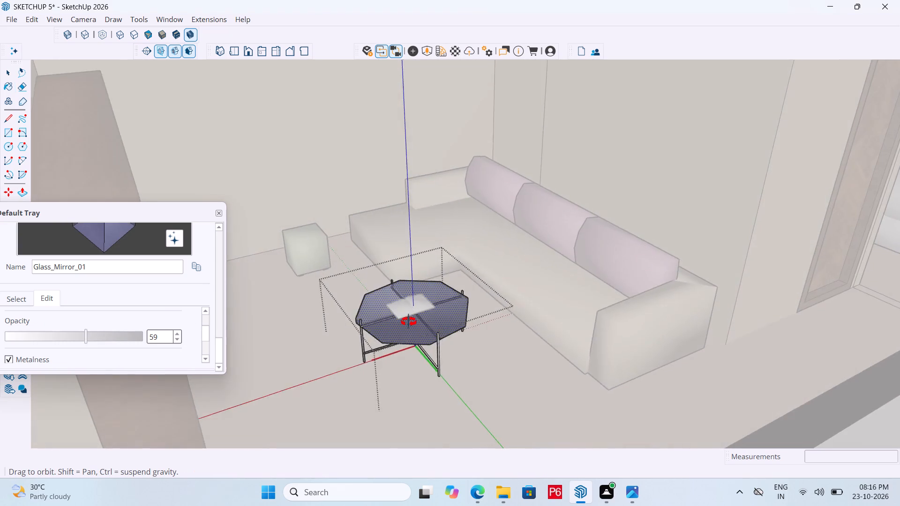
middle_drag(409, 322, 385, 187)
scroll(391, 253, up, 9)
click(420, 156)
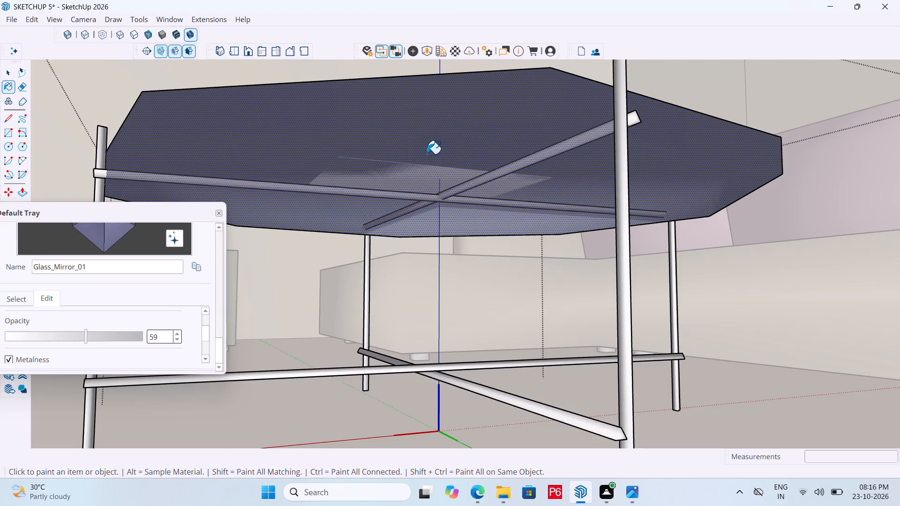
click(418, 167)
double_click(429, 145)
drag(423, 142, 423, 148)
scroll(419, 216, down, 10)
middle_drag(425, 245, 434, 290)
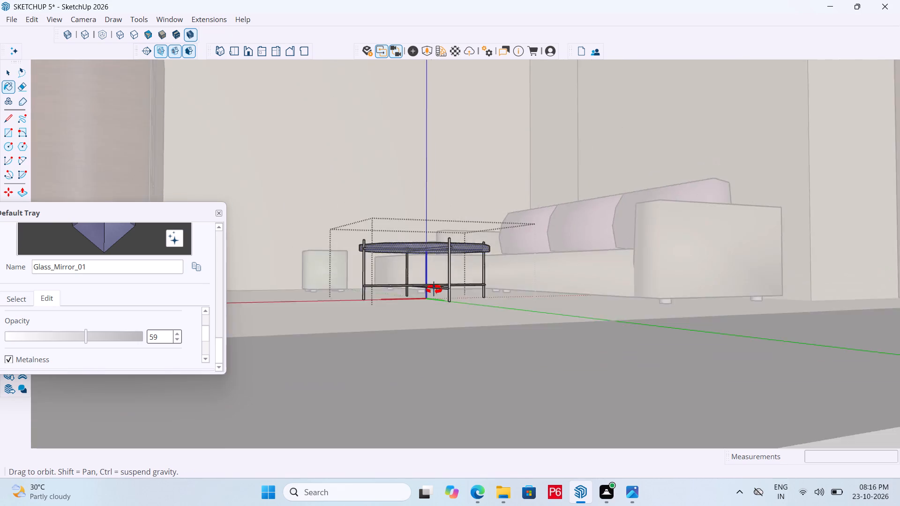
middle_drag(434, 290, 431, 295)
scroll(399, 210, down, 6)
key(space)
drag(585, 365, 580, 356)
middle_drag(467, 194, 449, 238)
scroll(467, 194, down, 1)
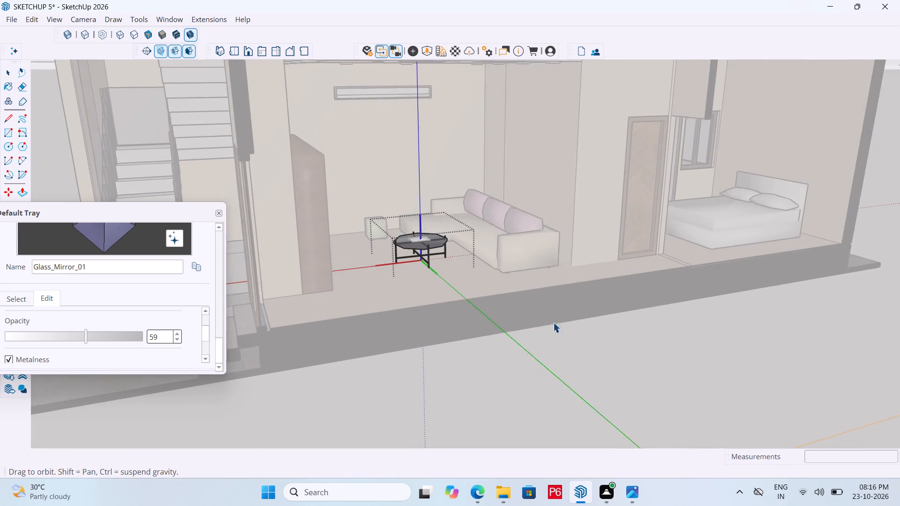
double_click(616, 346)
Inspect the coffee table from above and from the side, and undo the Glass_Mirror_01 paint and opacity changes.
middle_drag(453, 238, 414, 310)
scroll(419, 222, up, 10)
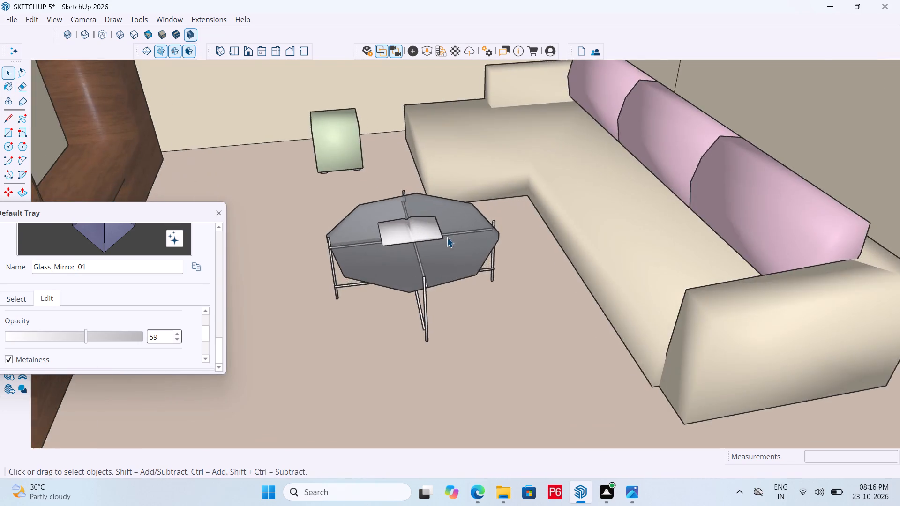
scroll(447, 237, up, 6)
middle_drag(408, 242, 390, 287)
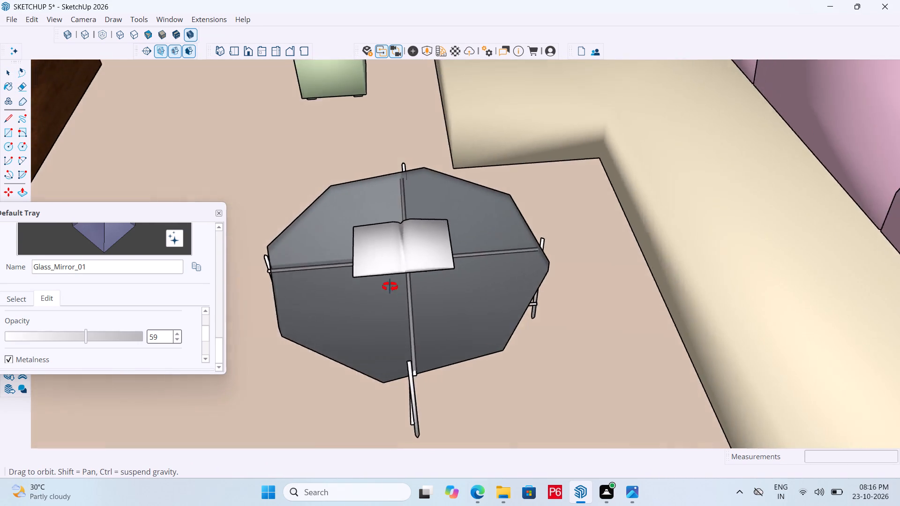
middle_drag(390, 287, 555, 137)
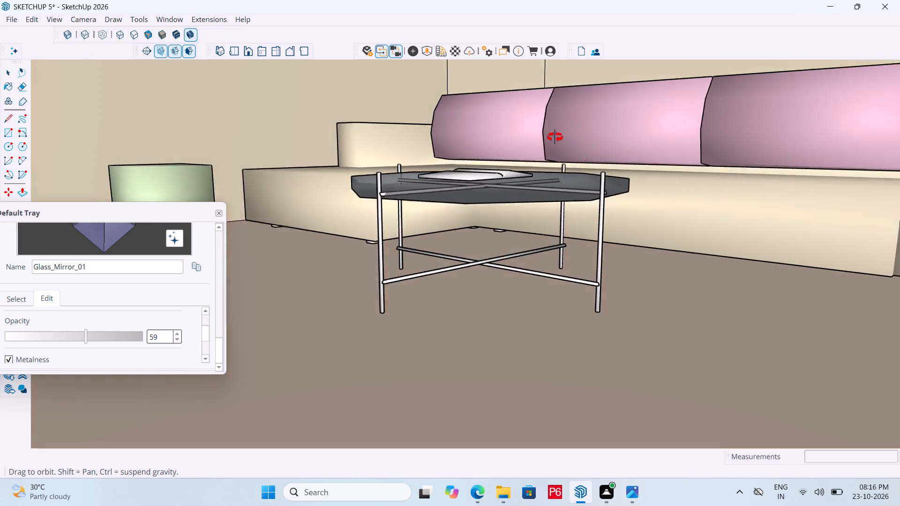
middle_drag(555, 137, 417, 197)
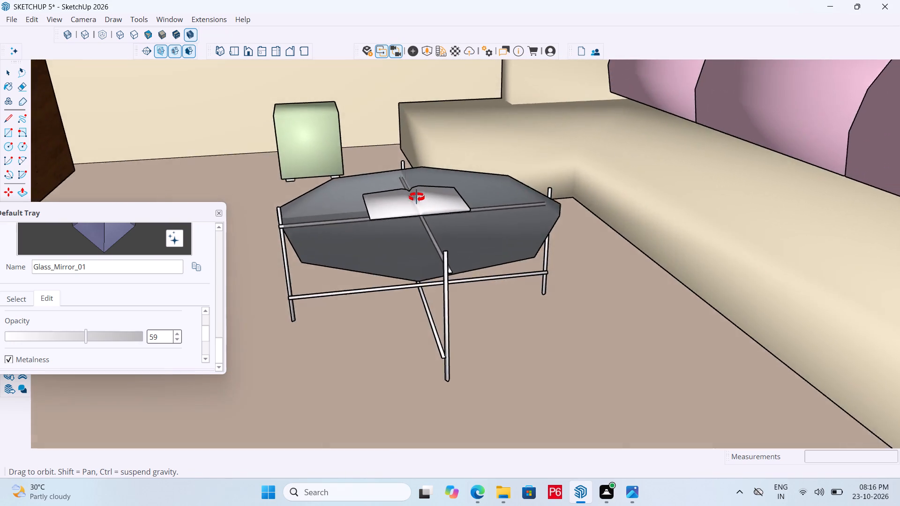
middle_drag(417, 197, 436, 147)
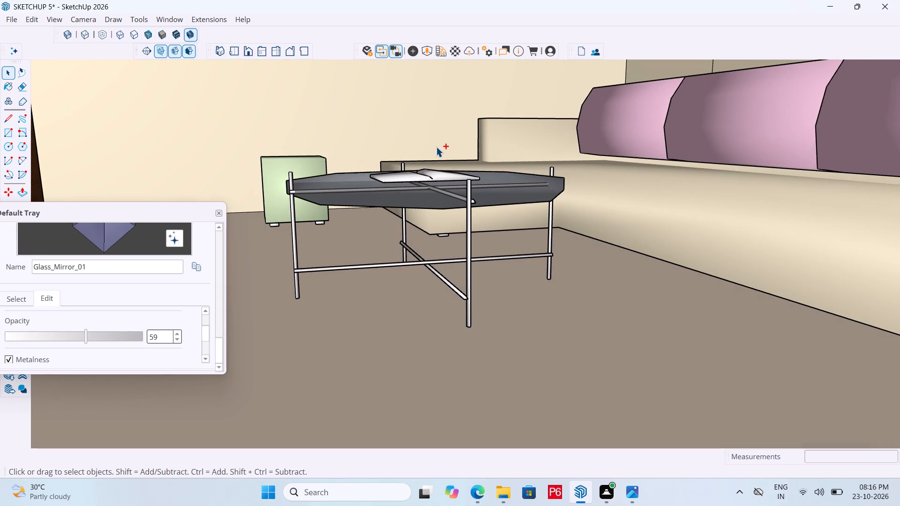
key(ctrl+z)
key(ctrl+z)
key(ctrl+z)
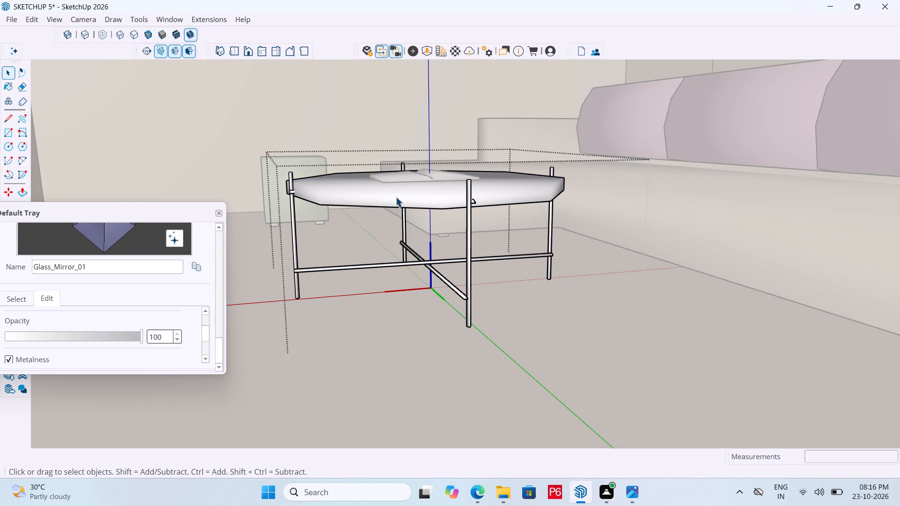
Select the coffee table's octagonal top and paint it with Glass_Basic_01 from the Glass collection.
double_click(396, 196)
double_click(364, 197)
double_click(346, 195)
middle_drag(357, 203, 354, 171)
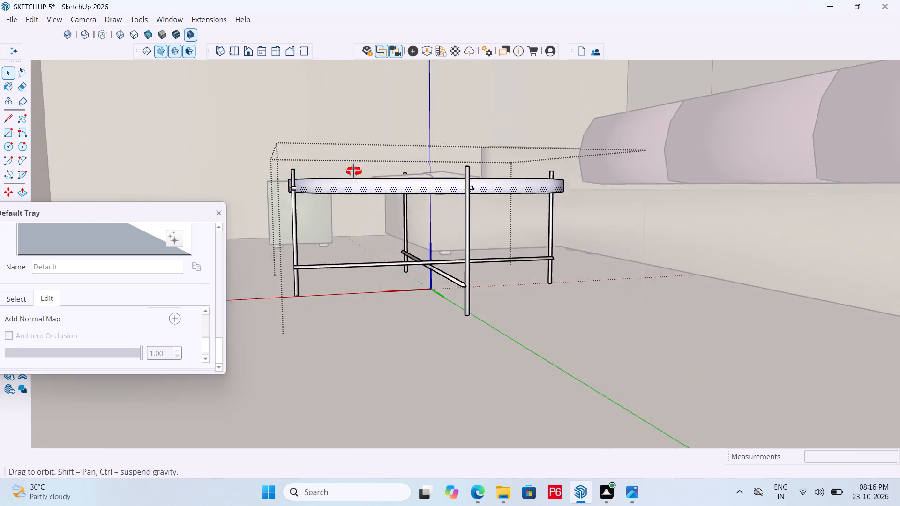
middle_drag(354, 171, 344, 157)
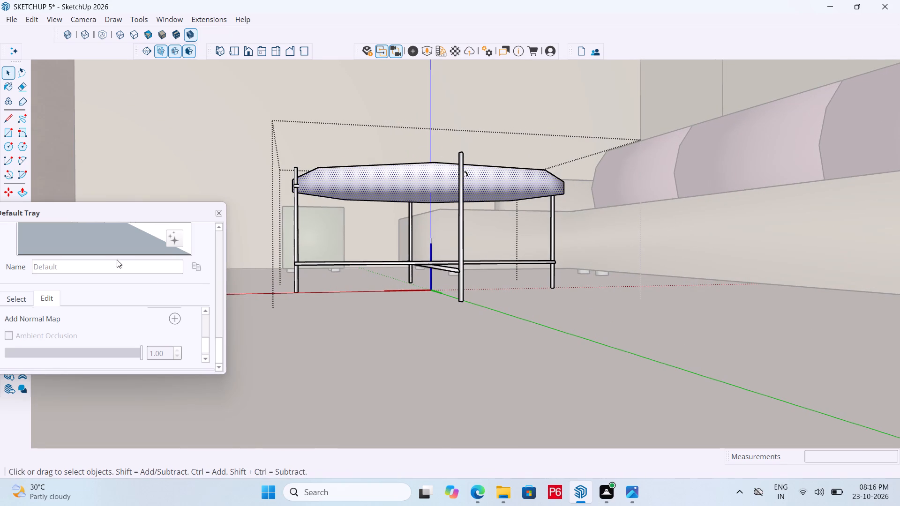
scroll(85, 261, up, 10)
scroll(136, 294, down, 7)
click(28, 250)
click(27, 250)
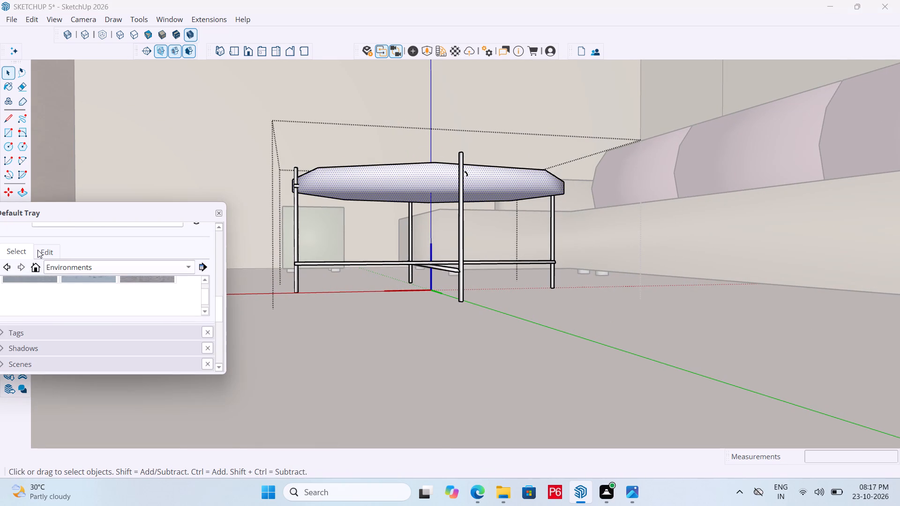
click(45, 251)
click(20, 253)
scroll(116, 299, down, 8)
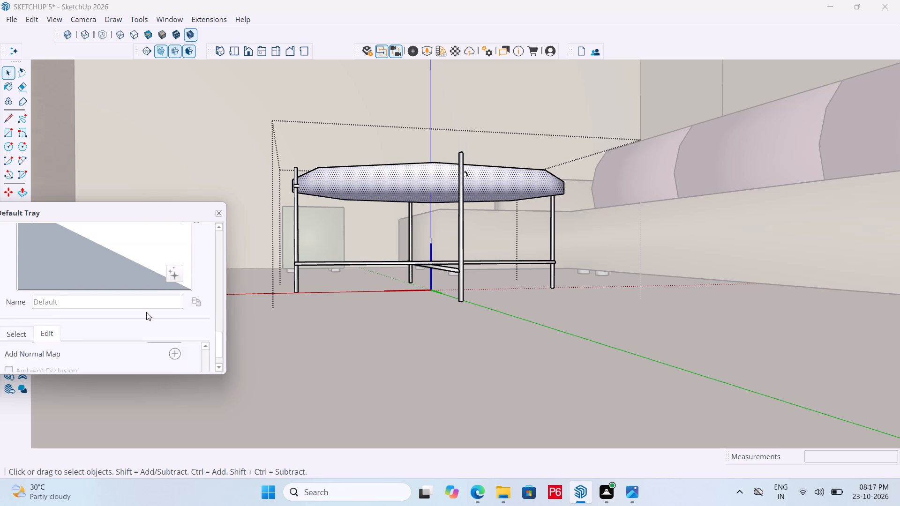
scroll(146, 312, down, 7)
click(25, 298)
scroll(122, 329, down, 2)
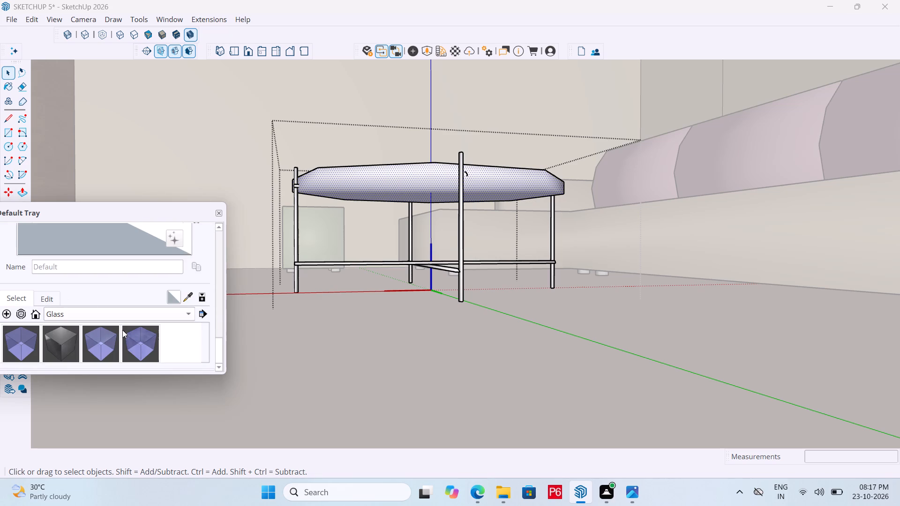
scroll(122, 330, down, 2)
click(24, 339)
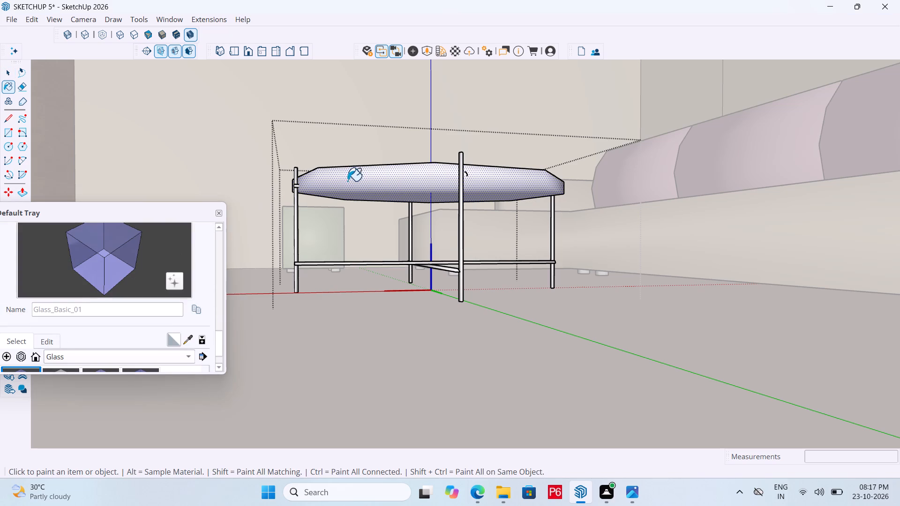
click(352, 178)
Set the opacity of the coffee table top's Glass_Basic_1 material to 56.
middle_drag(403, 169, 373, 372)
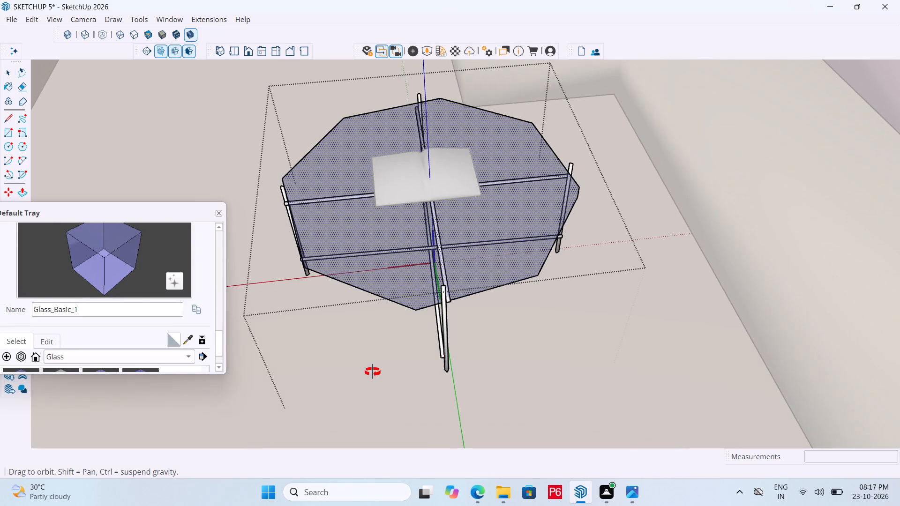
middle_drag(373, 372, 387, 348)
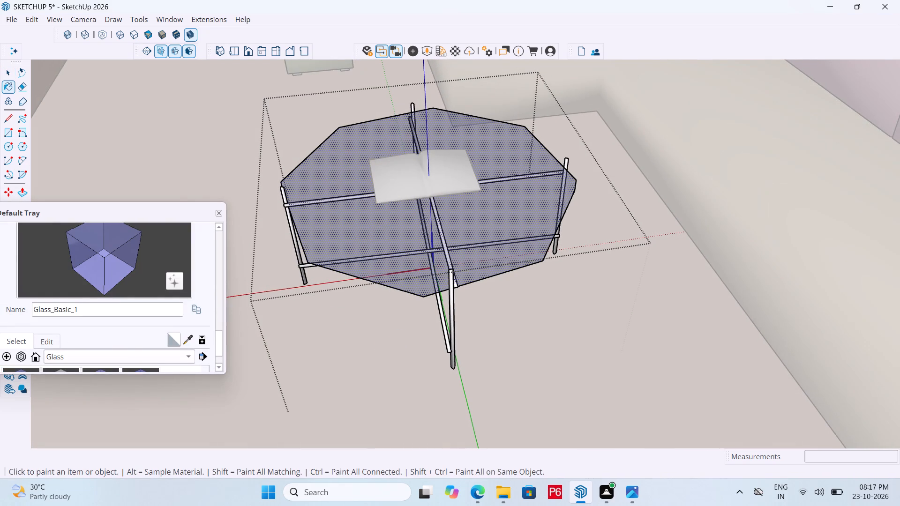
click(56, 340)
scroll(95, 356, down, 2)
scroll(96, 355, up, 4)
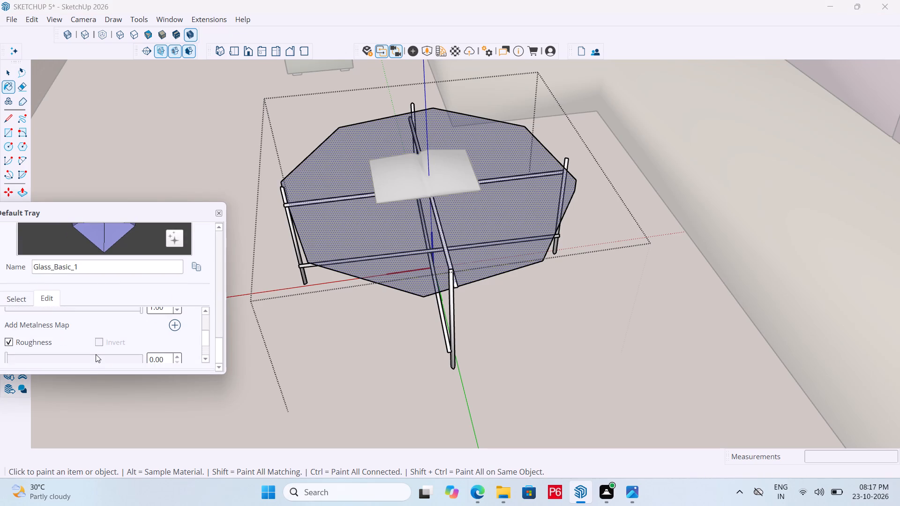
scroll(96, 354, up, 3)
scroll(96, 354, down, 1)
click(82, 336)
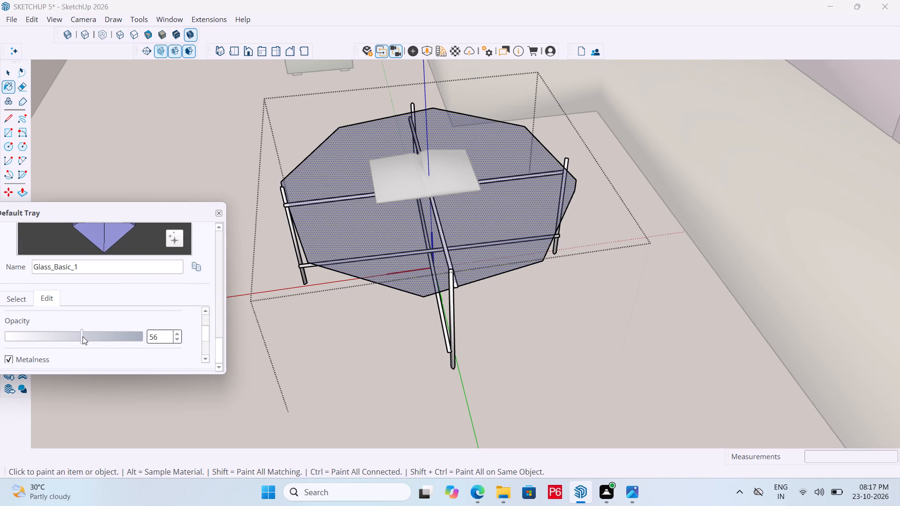
Save the model with the glass table top and leave the coffee table's group.
scroll(300, 266, down, 6)
key(space)
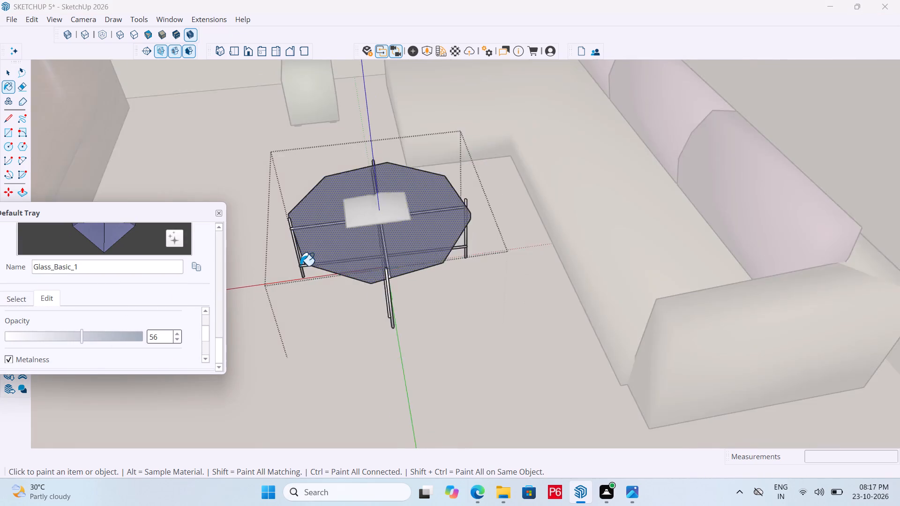
scroll(300, 266, down, 7)
middle_drag(330, 260, 349, 179)
key(ctrl+s)
key(ctrl+s)
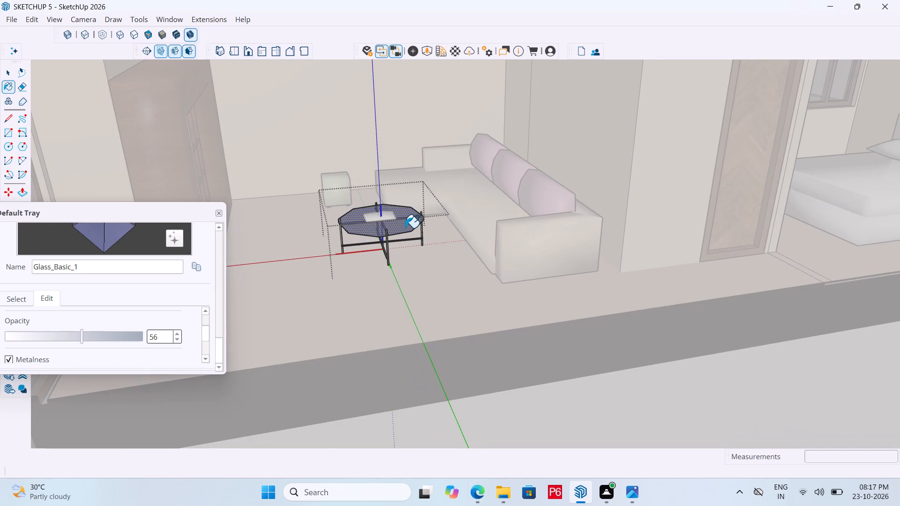
key(ctrl+s)
key(space)
click(661, 400)
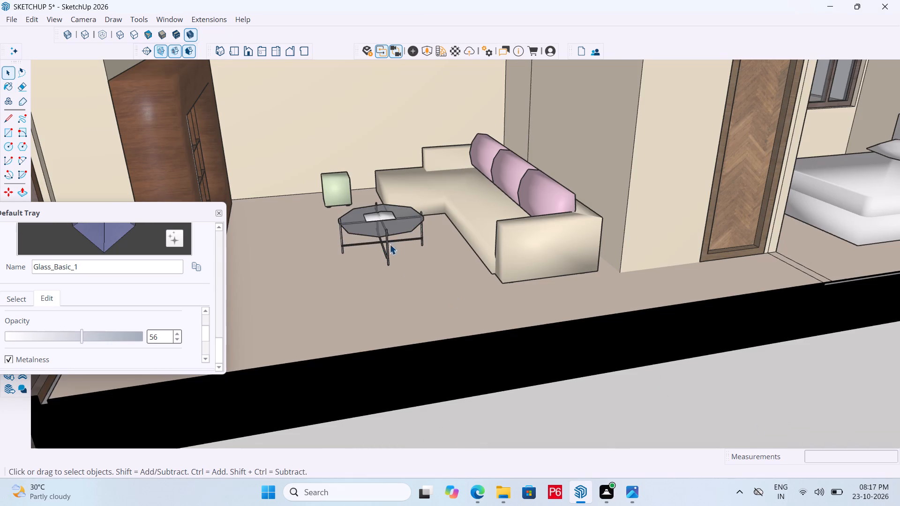
Open the coffee table's group and paint one leg and its adjoining upper crossbar with the solid color M08_Obsidian_Black.
middle_drag(386, 235, 401, 276)
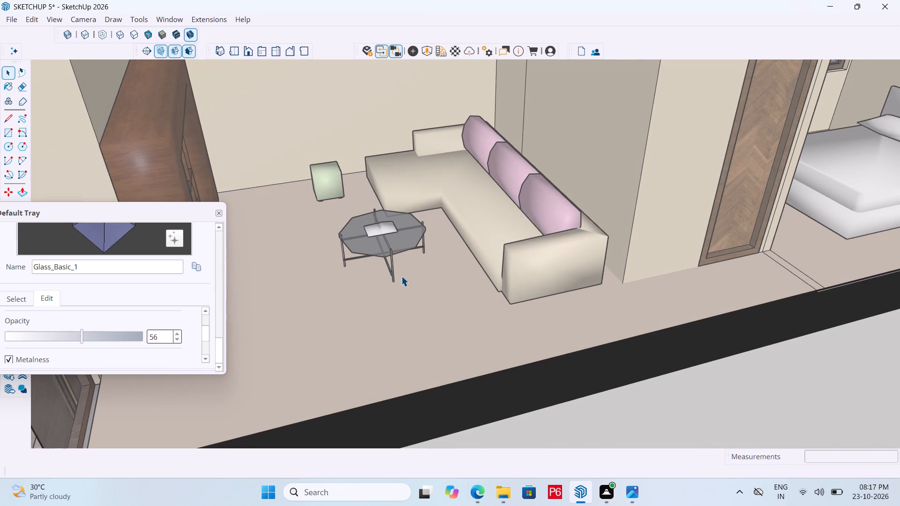
scroll(373, 234, up, 5)
middle_drag(373, 235, 362, 157)
scroll(362, 157, up, 6)
click(463, 267)
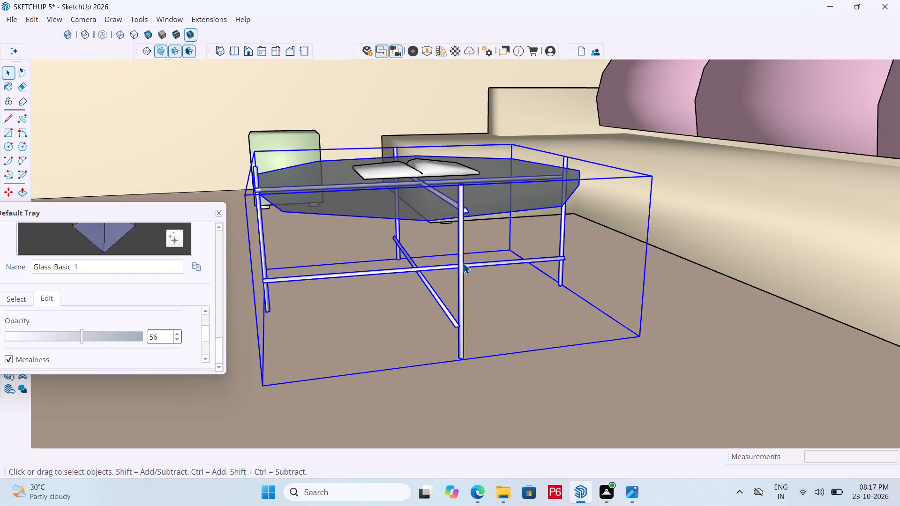
double_click(463, 263)
click(461, 260)
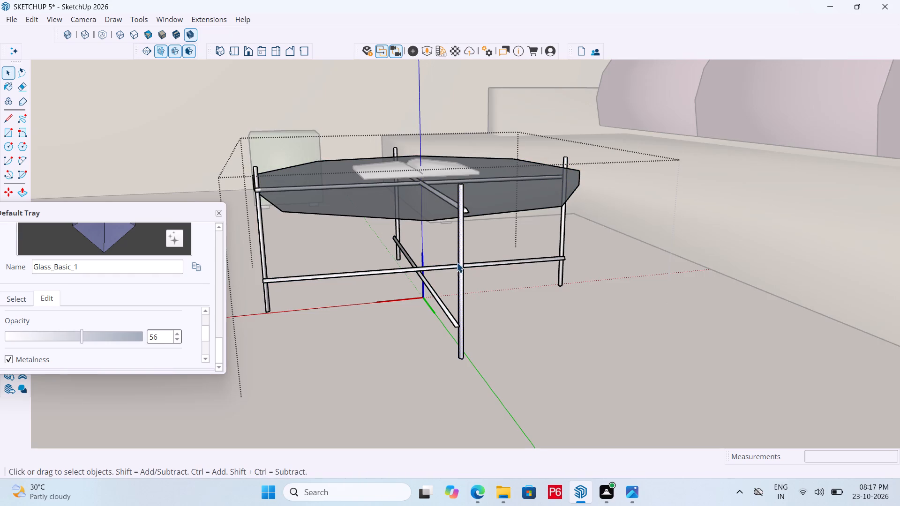
click(11, 298)
click(94, 312)
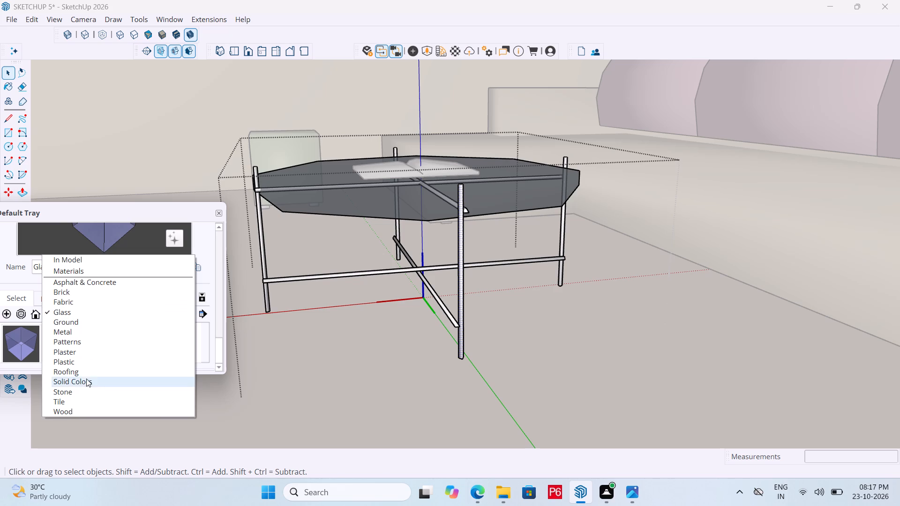
click(90, 383)
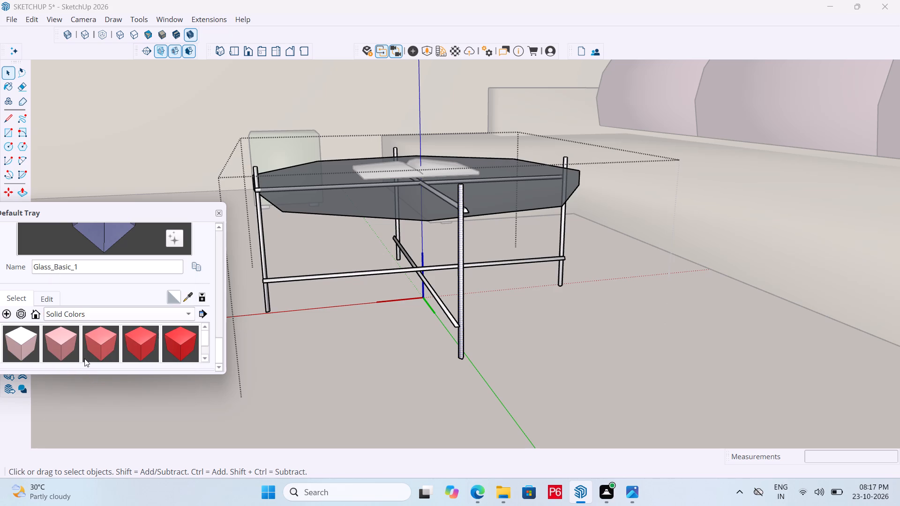
scroll(102, 346, down, 10)
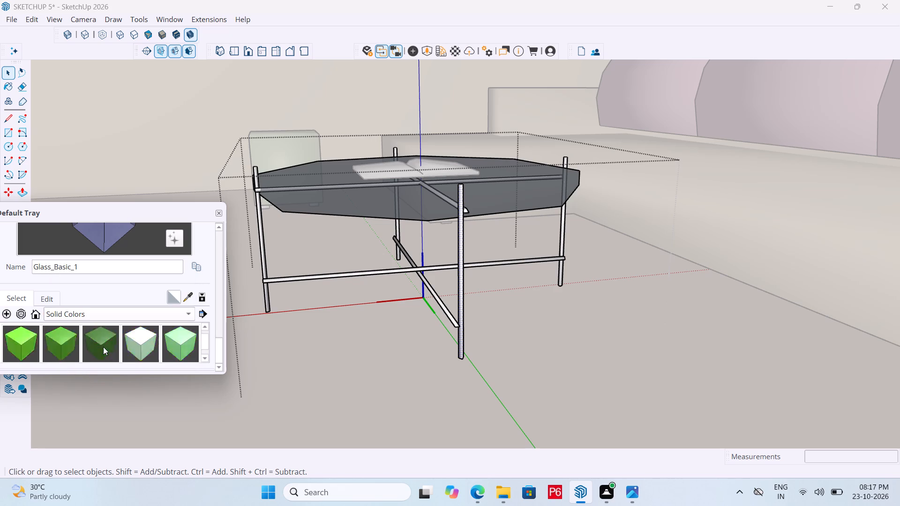
scroll(103, 347, down, 10)
scroll(153, 342, down, 4)
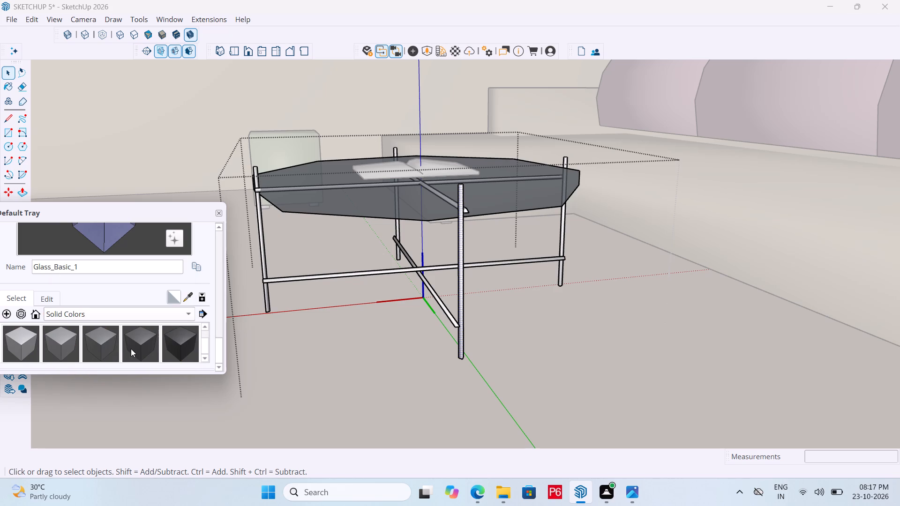
scroll(123, 349, up, 1)
click(178, 342)
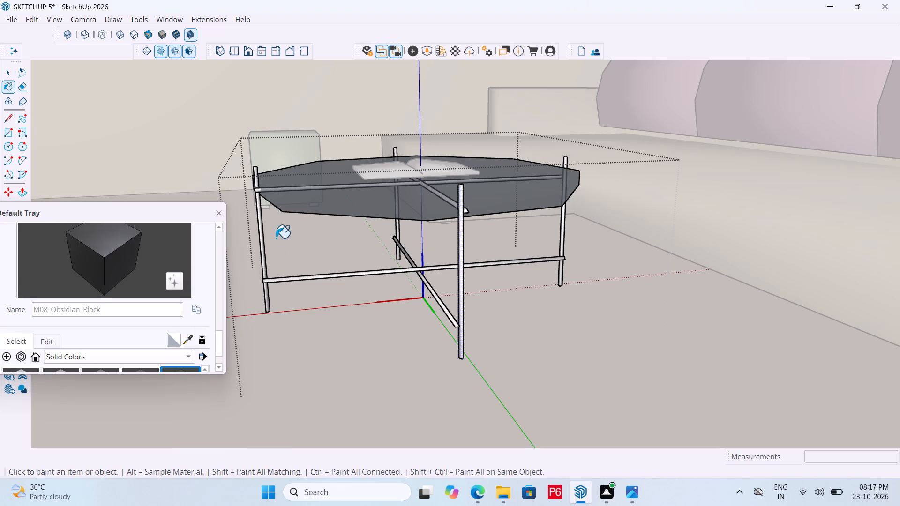
scroll(277, 231, up, 5)
click(224, 181)
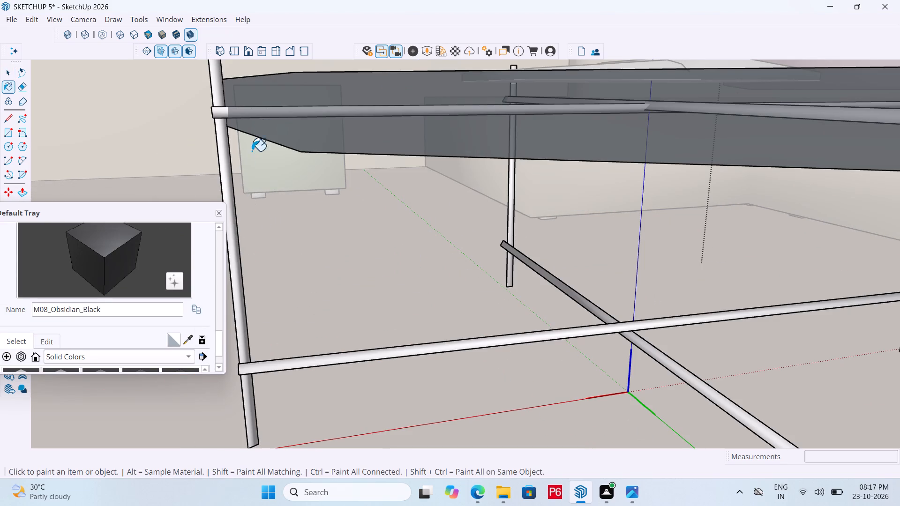
click(218, 112)
Paint the coffee table's nearest leg and both lower crossbars with M08_Obsidian_Black.
scroll(278, 121, down, 5)
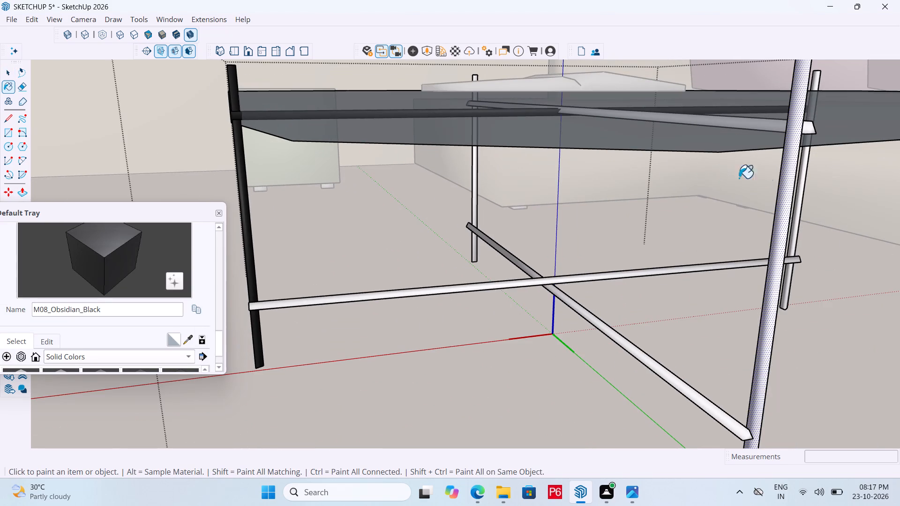
click(787, 187)
click(555, 278)
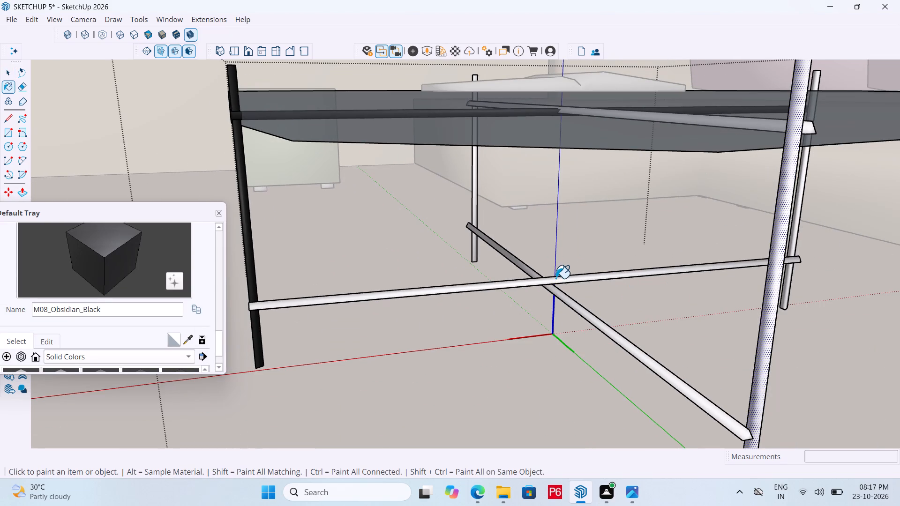
click(571, 297)
click(568, 302)
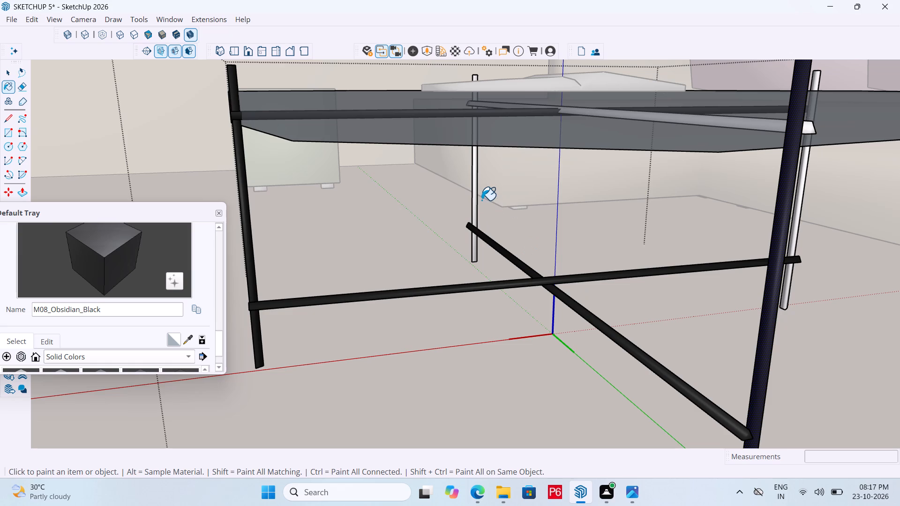
Paint the coffee table's two remaining white legs and the other upper crossbar with M08_Obsidian_Black.
click(476, 191)
scroll(424, 211, down, 4)
scroll(613, 221, up, 3)
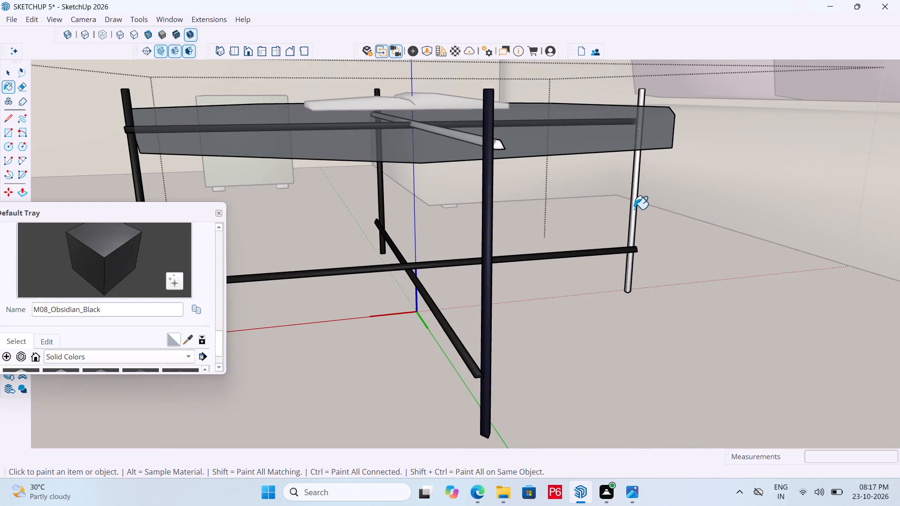
click(637, 204)
click(636, 194)
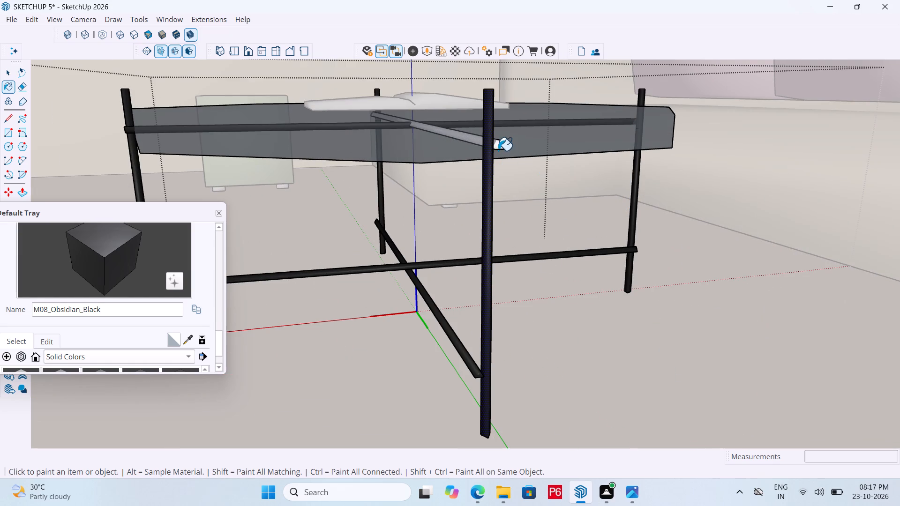
click(499, 147)
scroll(567, 213, down, 5)
scroll(471, 223, down, 5)
middle_drag(445, 233, 481, 310)
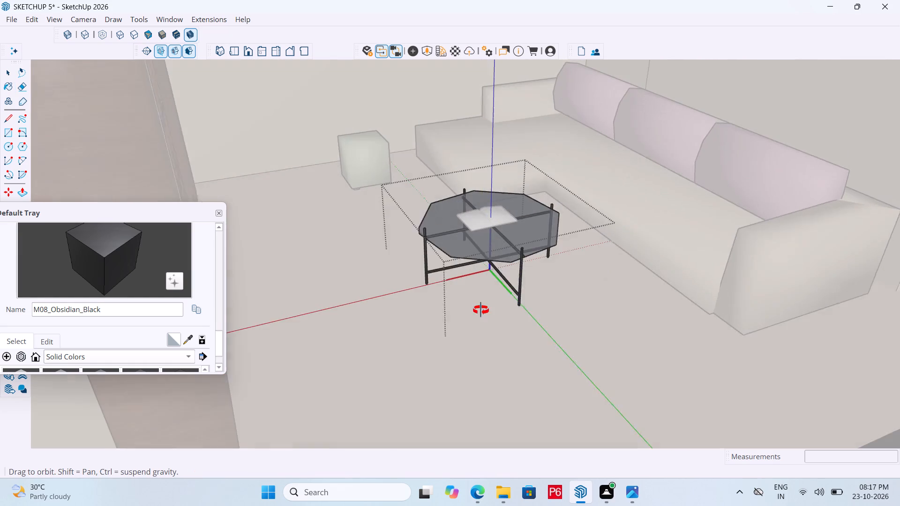
middle_drag(481, 310, 479, 298)
scroll(402, 197, down, 6)
Save the model with the black table frame and leave the coffee table's group.
key(space)
key(ctrl+s)
key(ctrl+s)
key(ctrl+s)
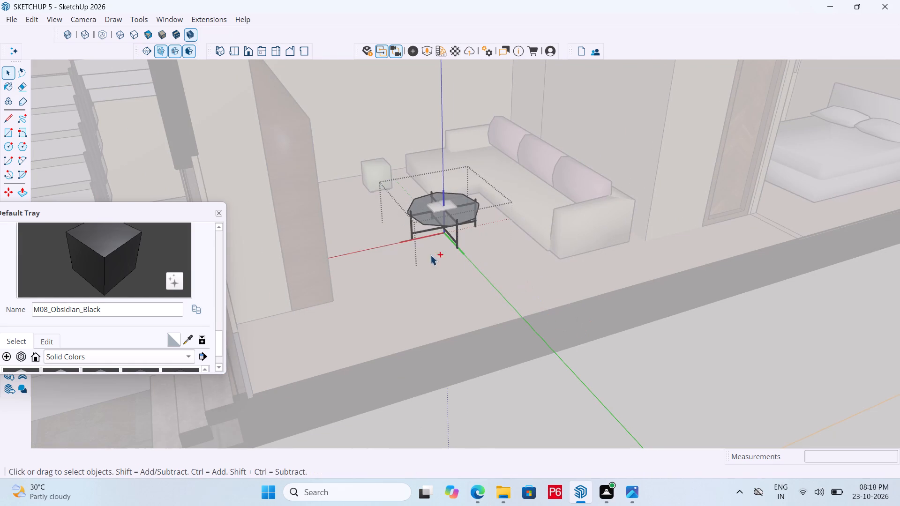
key(ctrl+s)
ctrl+scroll(430, 255, down, 3)
key(space)
scroll(390, 251, down, 5)
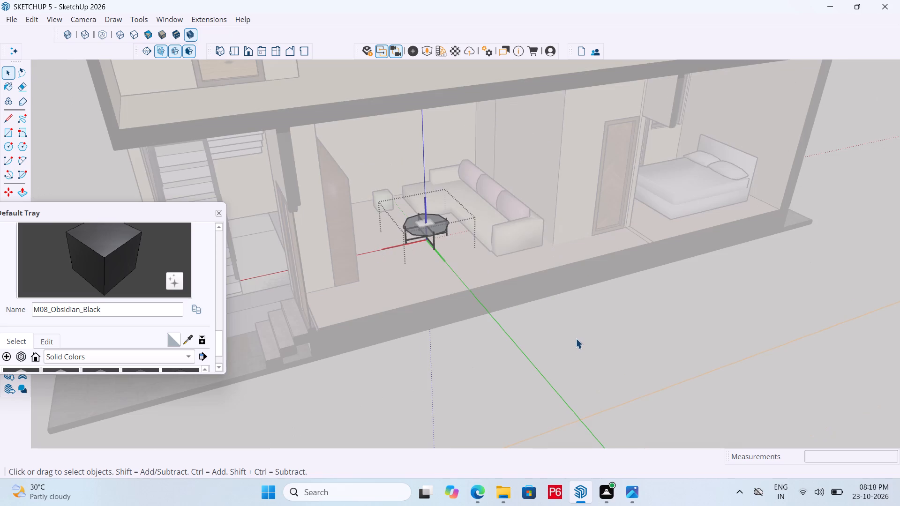
double_click(576, 339)
Reactivate section plane 3's vertical cut through the living room and bedroom, and save the model.
middle_drag(464, 240, 467, 261)
double_click(597, 315)
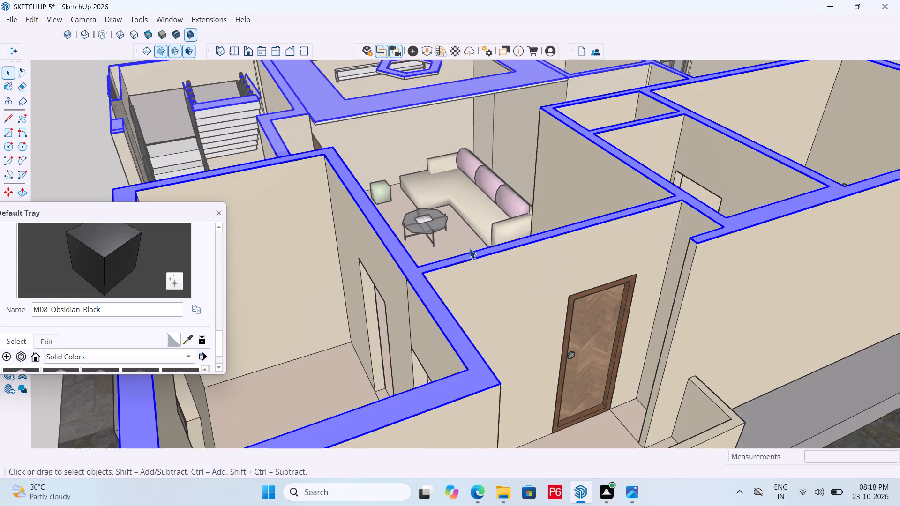
scroll(416, 251, down, 5)
middle_drag(440, 254, 416, 257)
double_click(871, 283)
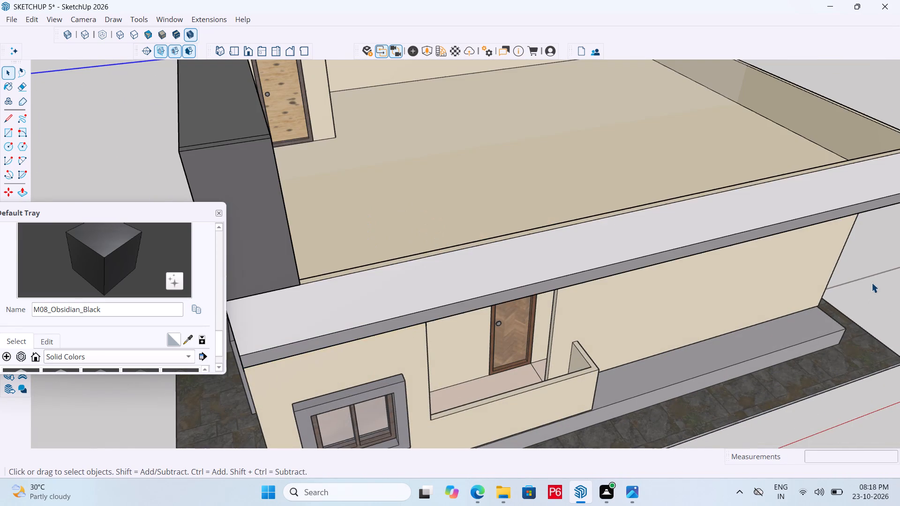
scroll(549, 271, down, 9)
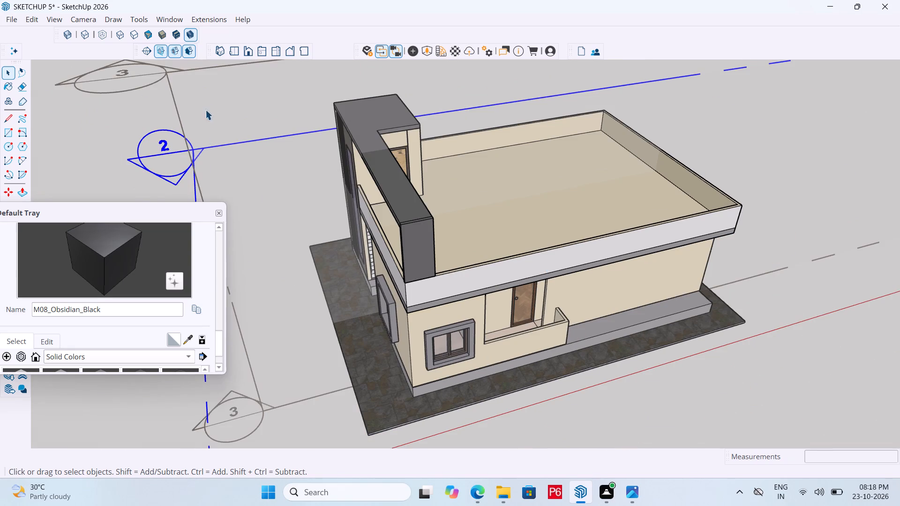
double_click(173, 92)
middle_drag(589, 313, 555, 275)
scroll(591, 261, up, 14)
key(ctrl+s)
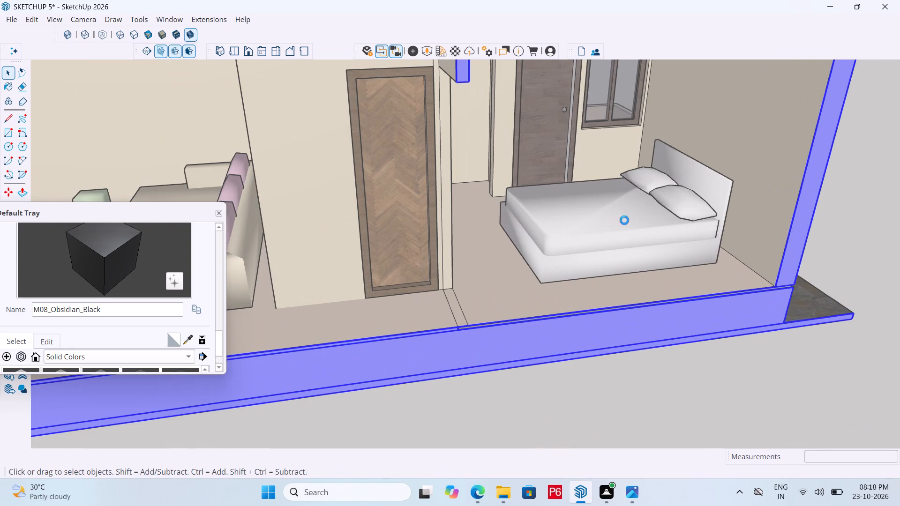
key(ctrl+s)
key(ctrl+s)
key(ctrl+s)
key(ctrl+s)
key(space)
Open the bed's group and paint the bed base with the Wood material Wood_Veneer_15_1K.
scroll(628, 227, down, 3)
scroll(637, 177, up, 4)
scroll(583, 189, up, 2)
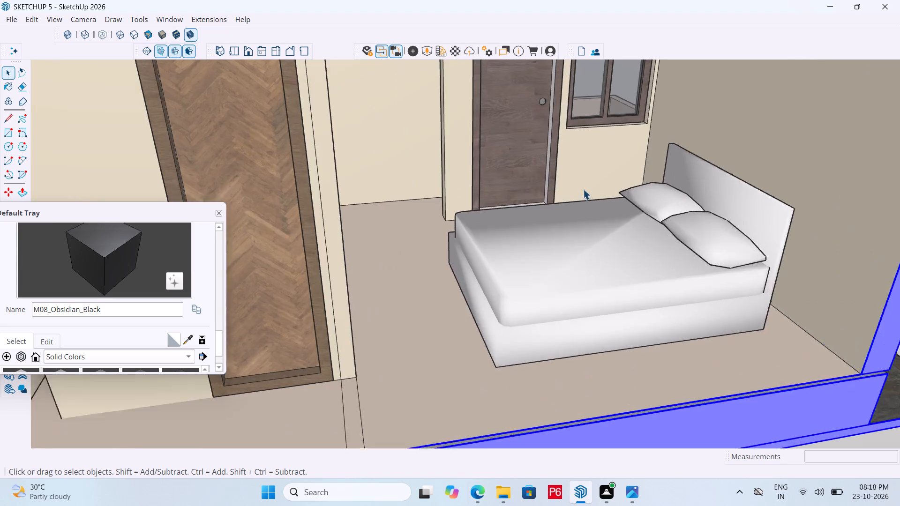
scroll(583, 189, up, 2)
middle_drag(645, 209, 657, 234)
scroll(507, 191, down, 5)
scroll(547, 240, up, 1)
middle_drag(547, 242, 545, 249)
scroll(545, 249, up, 4)
click(556, 245)
double_click(556, 244)
click(495, 240)
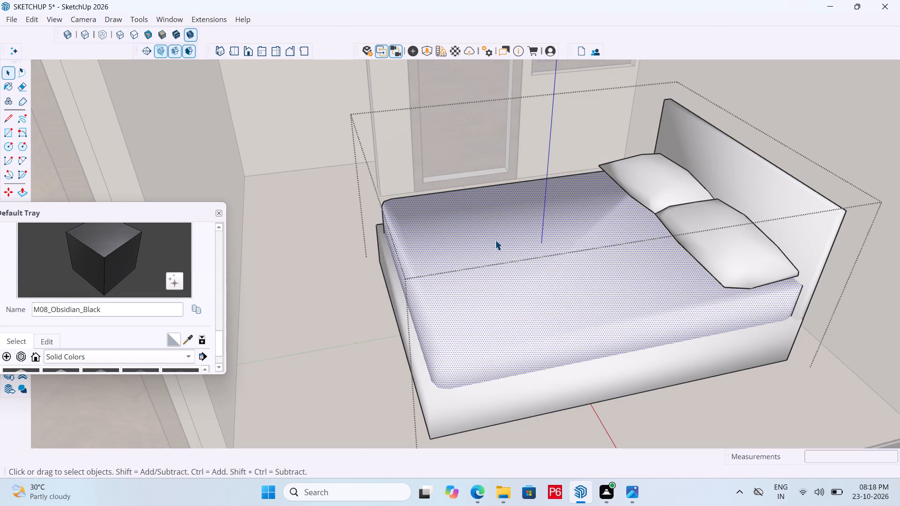
double_click(495, 240)
click(485, 264)
click(500, 304)
click(486, 384)
click(135, 361)
click(79, 383)
scroll(76, 357, down, 3)
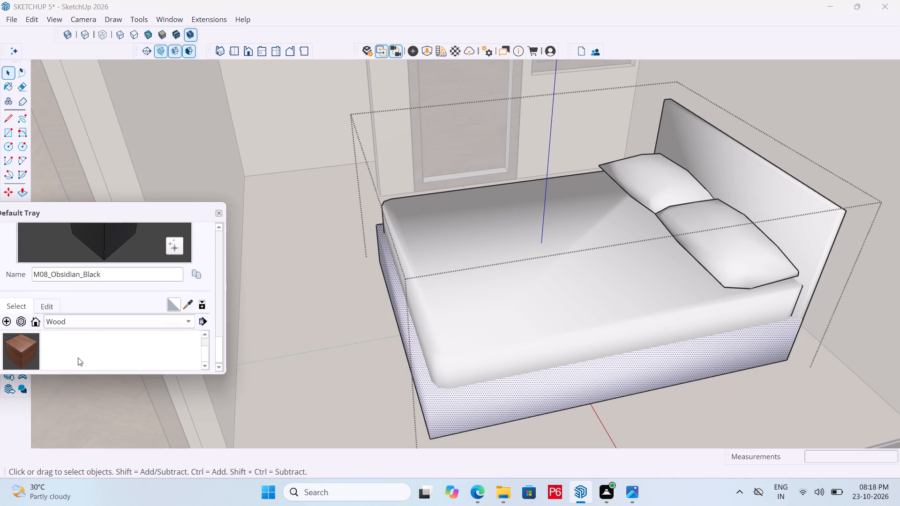
click(20, 349)
click(465, 401)
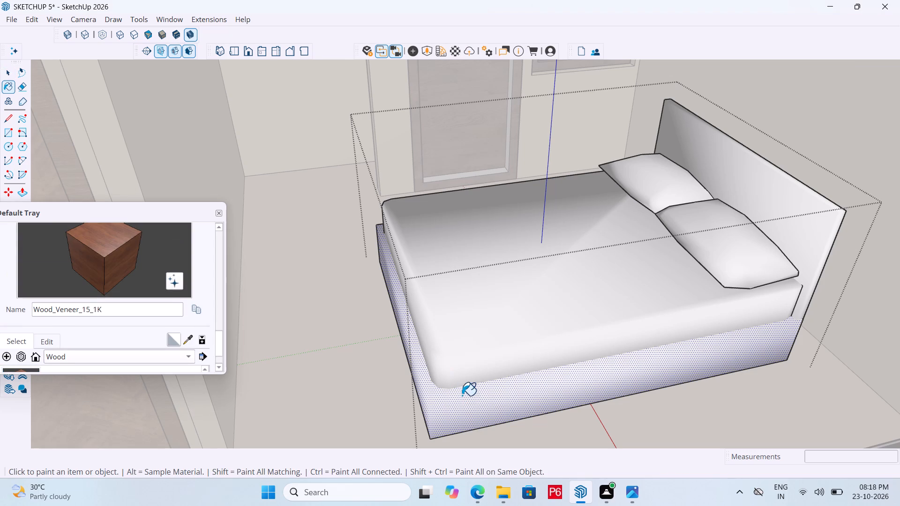
Paint the bed's mattress with the solid color C01_Vanilla_Cream.
click(109, 357)
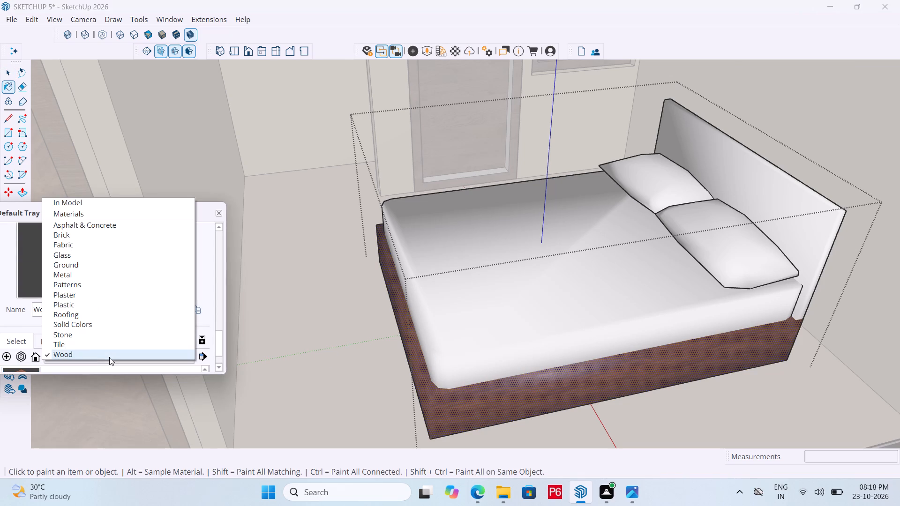
click(95, 327)
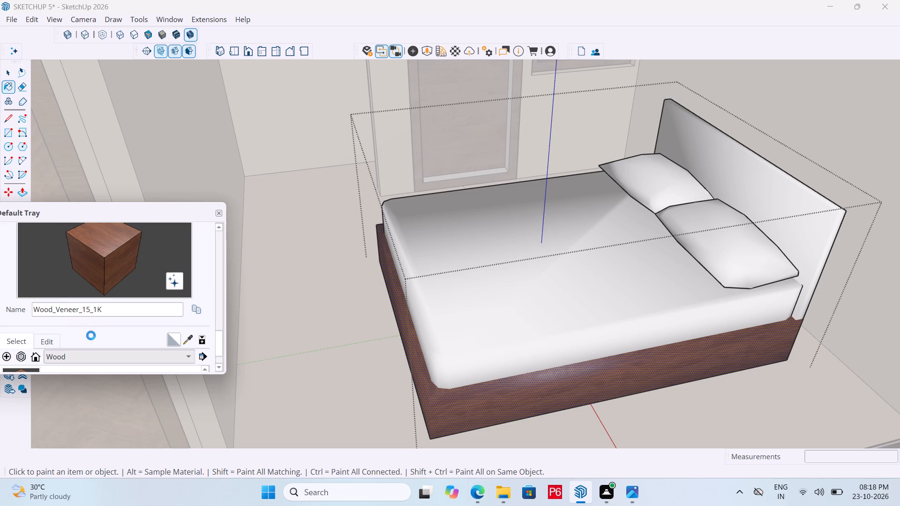
scroll(96, 347, down, 4)
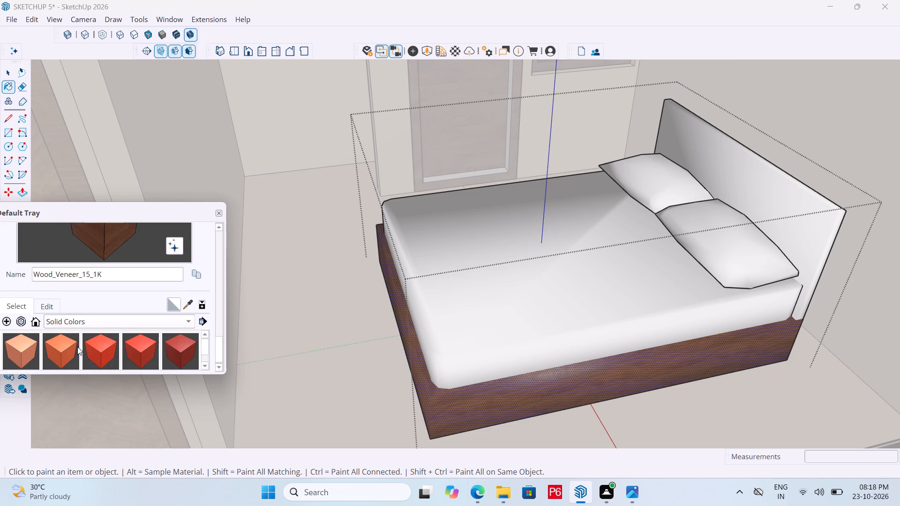
scroll(77, 347, down, 1)
click(58, 349)
click(456, 315)
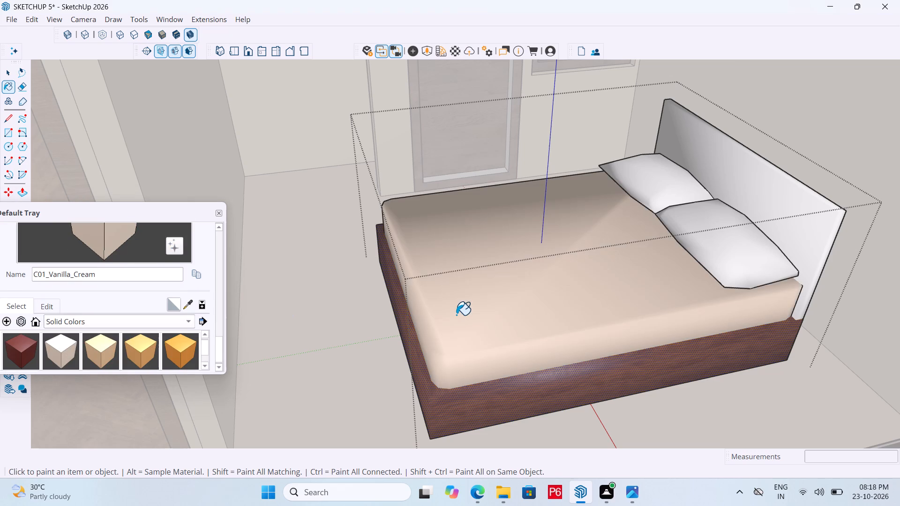
Paint both bed pillows with the solid color C02_Golden_Beige1.
click(103, 352)
click(653, 185)
click(713, 227)
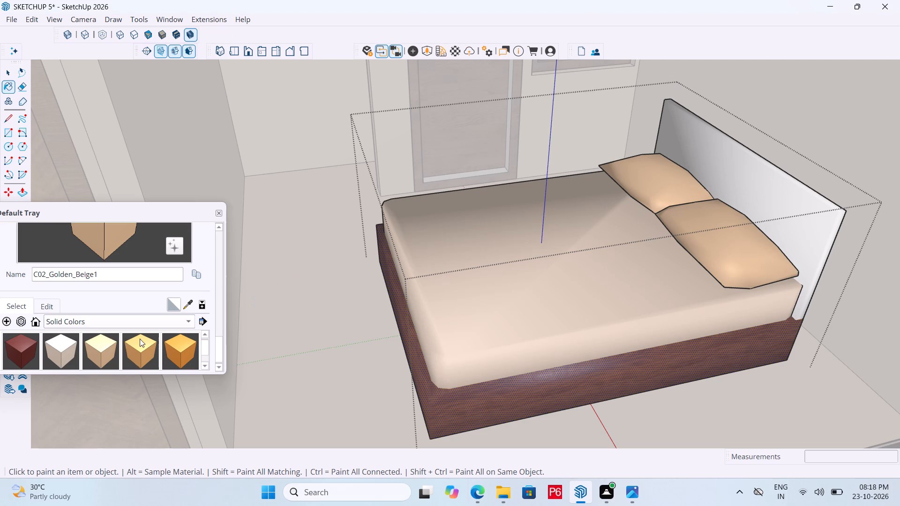
Sample Wood_Veneer_15_1K from the bed base and apply it to the headboard.
scroll(140, 339, down, 2)
click(188, 304)
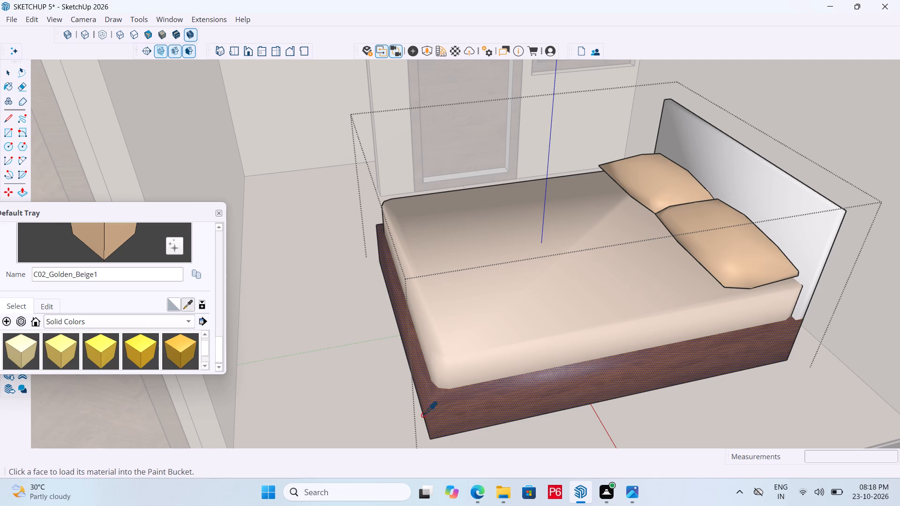
drag(443, 413, 454, 400)
click(805, 194)
scroll(530, 199, down, 5)
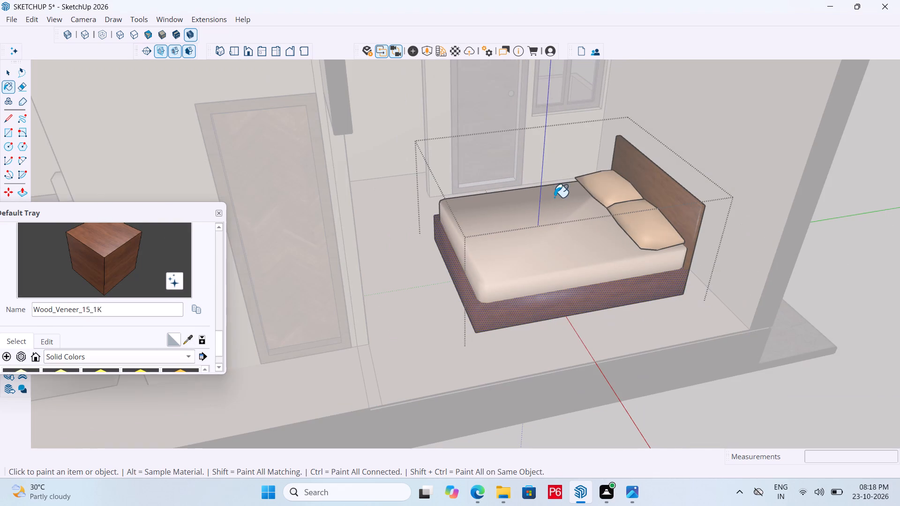
scroll(583, 192, down, 4)
Leave the bed's group and save the model with the painted bed.
key(space)
double_click(757, 184)
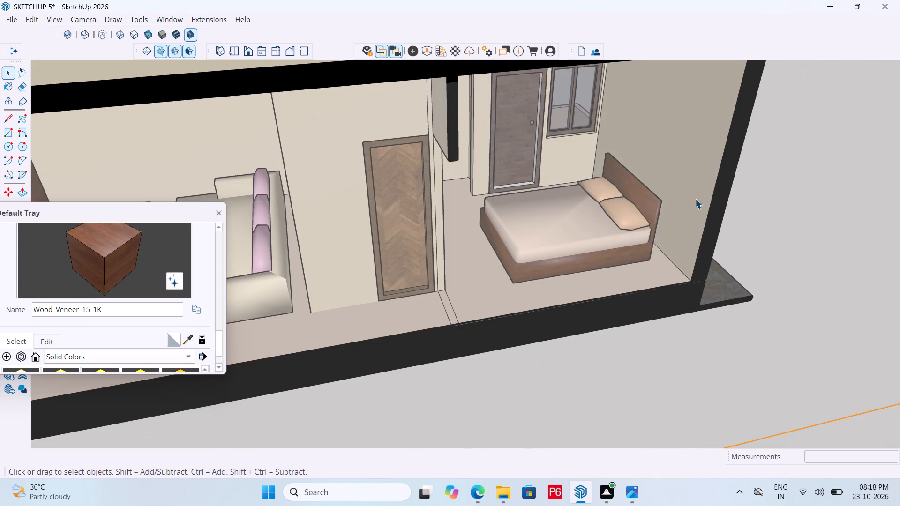
double_click(815, 187)
ctrl+scroll(614, 212, down, 2)
key(ctrl+s)
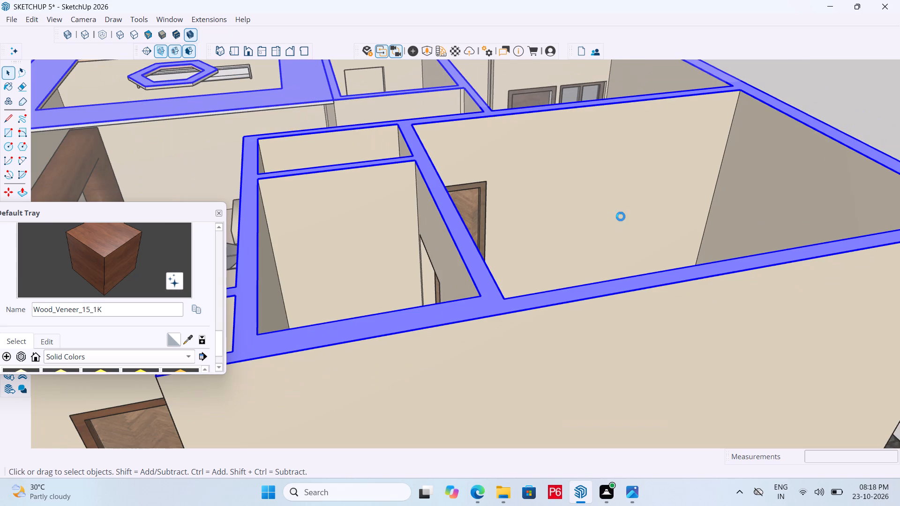
key(ctrl+s)
key(ctrl+s)
scroll(398, 174, down, 4)
key(space)
Switch the active section cut from plane 2 to plane 3, opening the living room and bedroom side.
scroll(421, 186, down, 7)
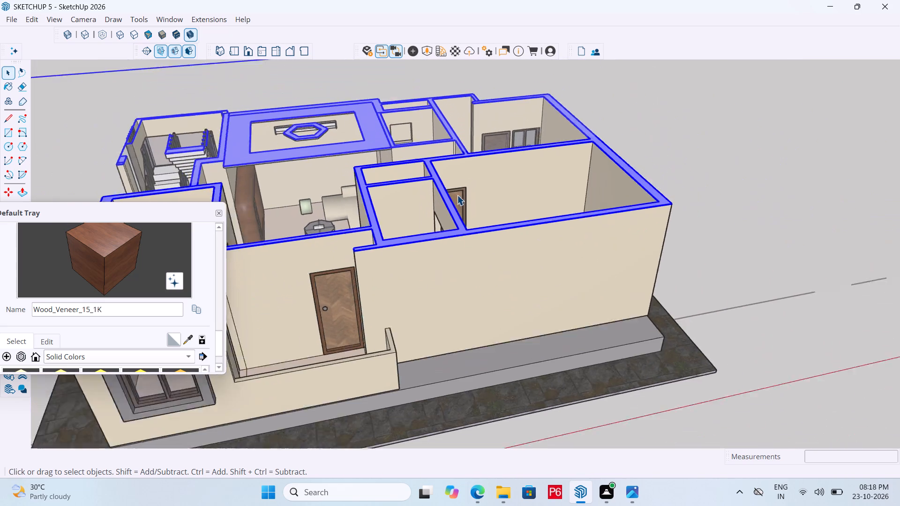
scroll(457, 195, down, 3)
scroll(663, 171, down, 4)
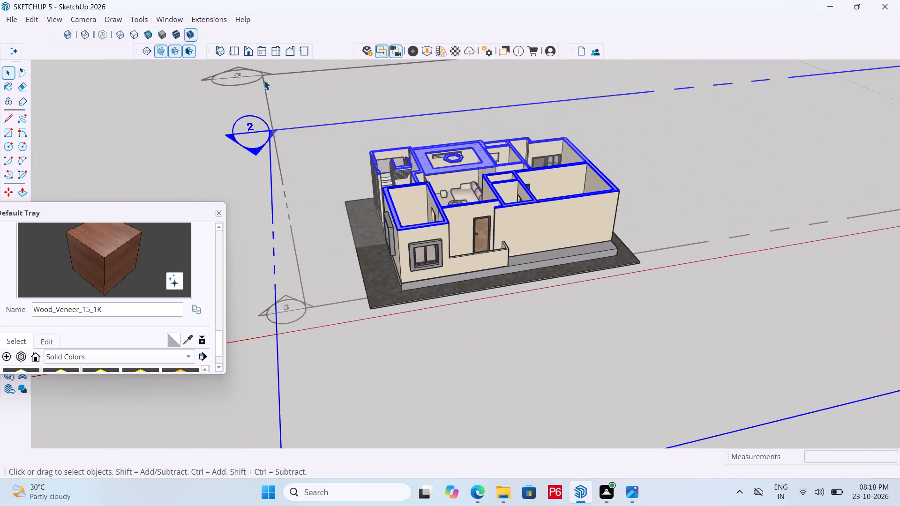
double_click(264, 135)
double_click(264, 135)
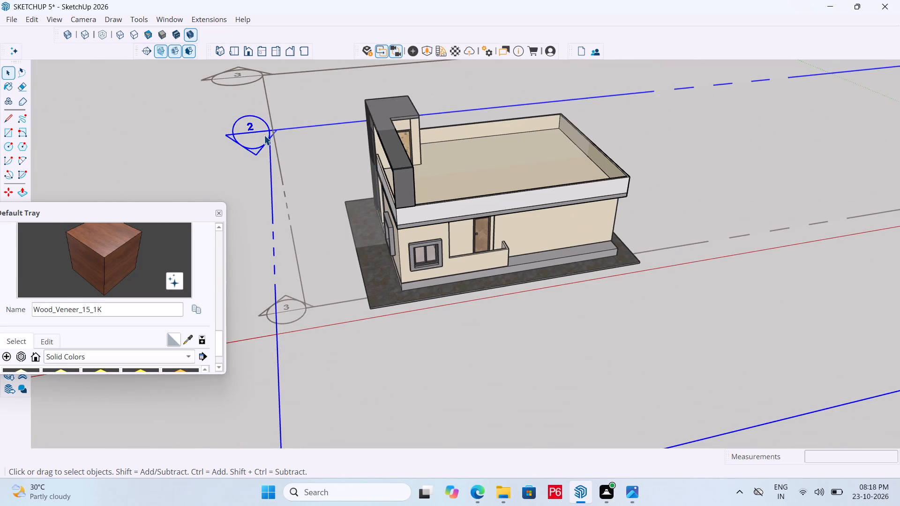
double_click(263, 135)
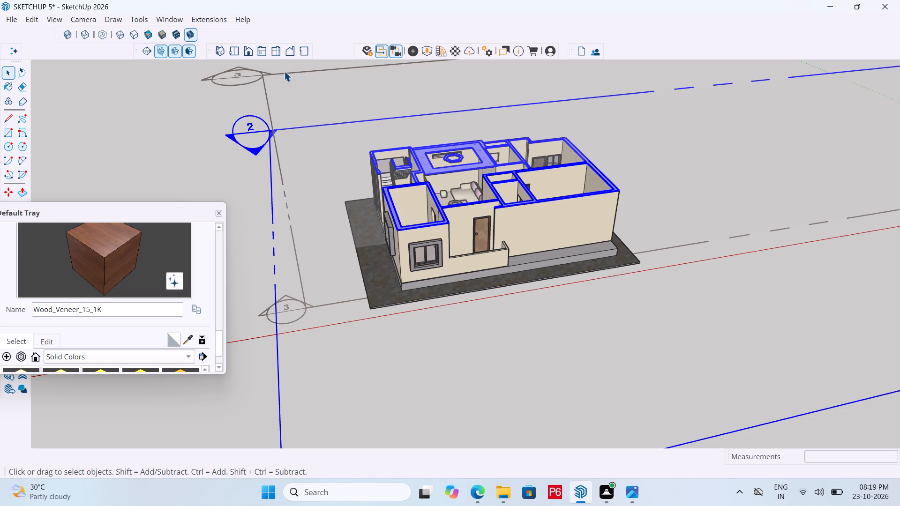
double_click(284, 71)
double_click(281, 74)
scroll(533, 231, up, 2)
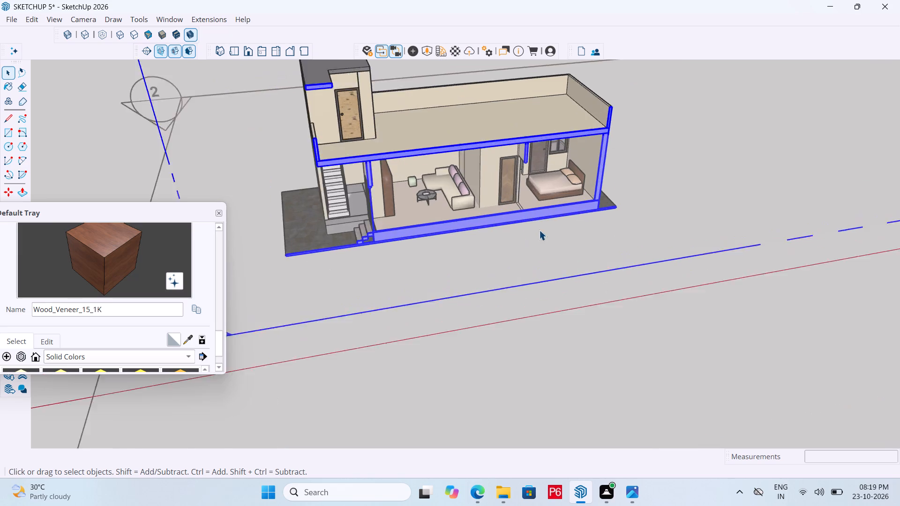
scroll(539, 230, up, 9)
key(space)
click(731, 158)
Examine the living room, bedroom, ceilings and furniture through the vertical section cut from several angles.
scroll(592, 163, up, 2)
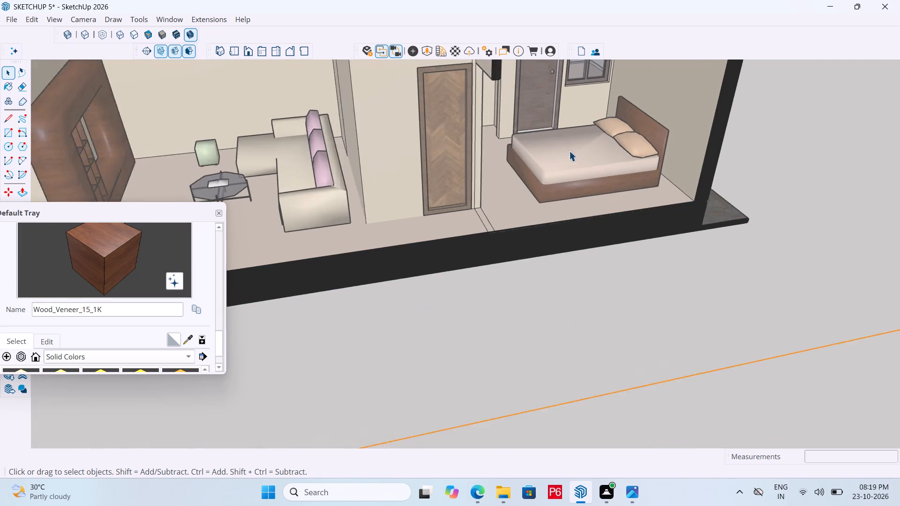
scroll(569, 151, up, 6)
scroll(717, 302, down, 7)
middle_drag(593, 210, 369, 88)
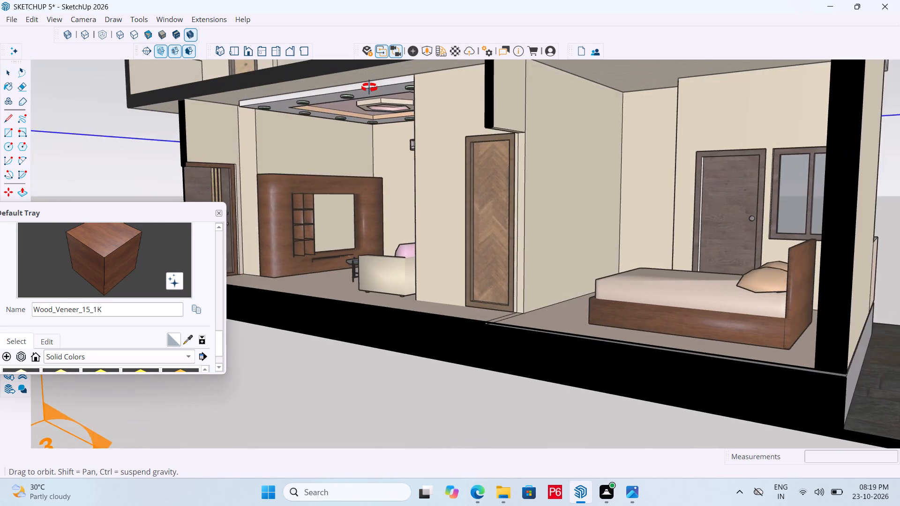
middle_drag(369, 88, 452, 88)
scroll(465, 232, down, 6)
middle_drag(535, 204, 509, 97)
scroll(557, 110, up, 5)
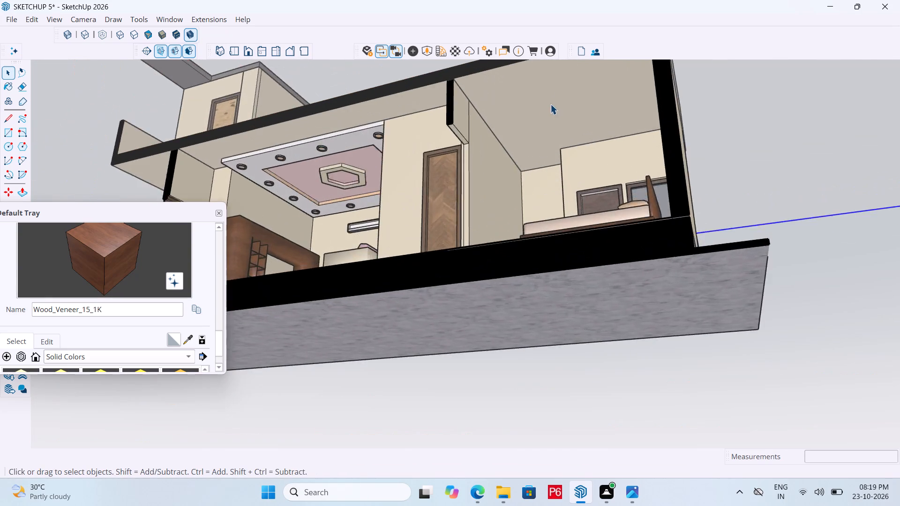
scroll(528, 185, down, 4)
middle_drag(512, 218, 488, 244)
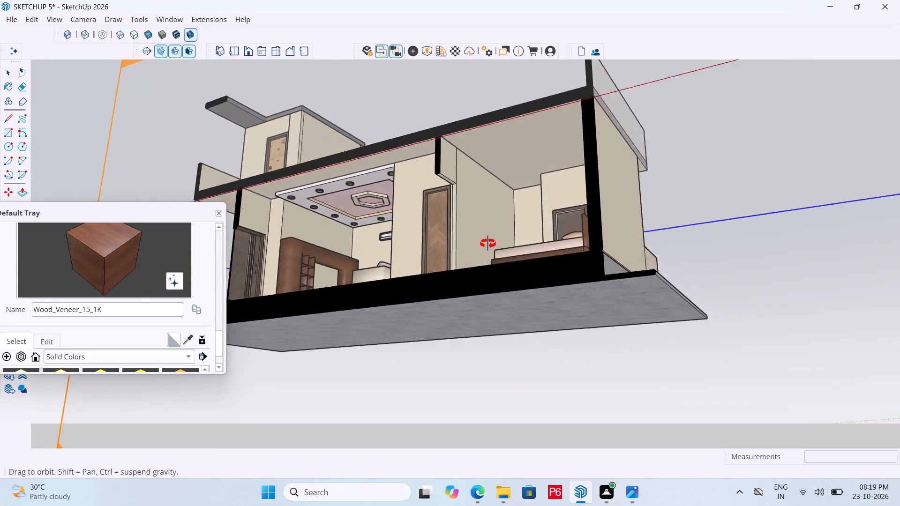
middle_drag(488, 244, 505, 266)
middle_drag(524, 235, 616, 293)
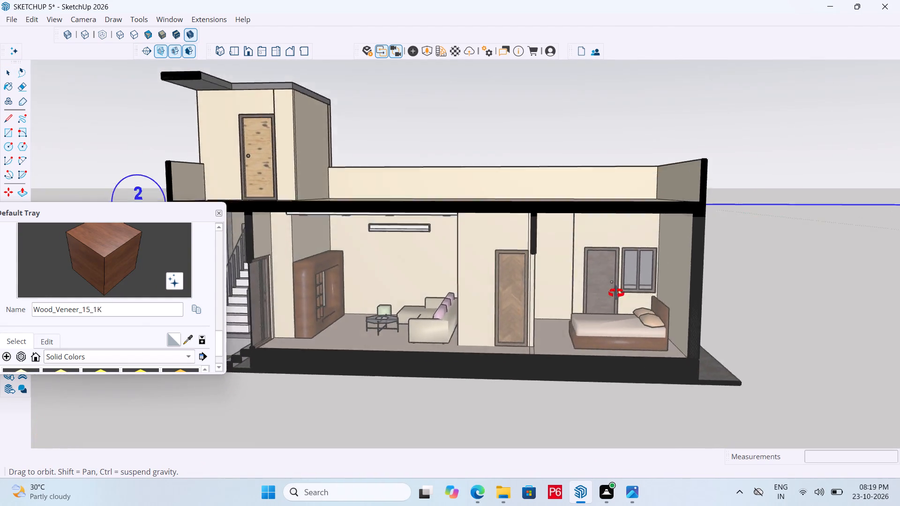
middle_drag(616, 293, 680, 306)
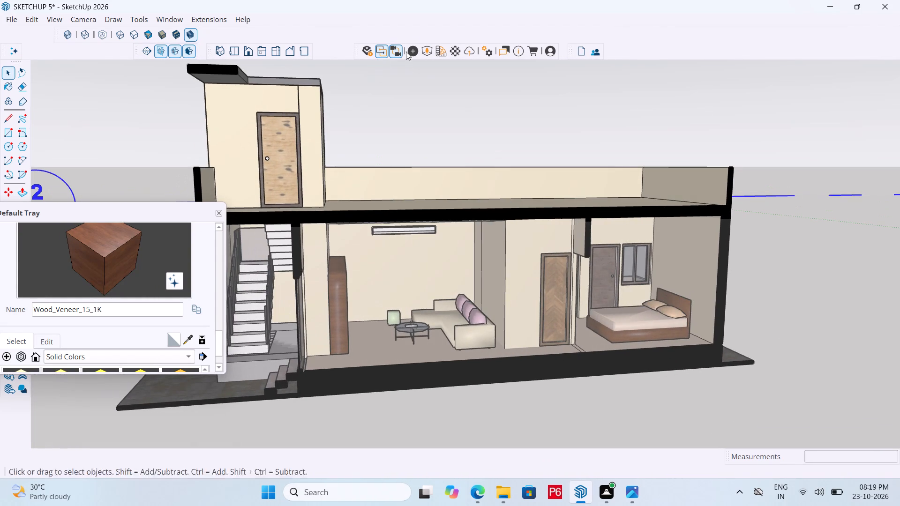
Open the Enscape Asset Library and look through all downloaded assets for items to furnish the house.
click(427, 50)
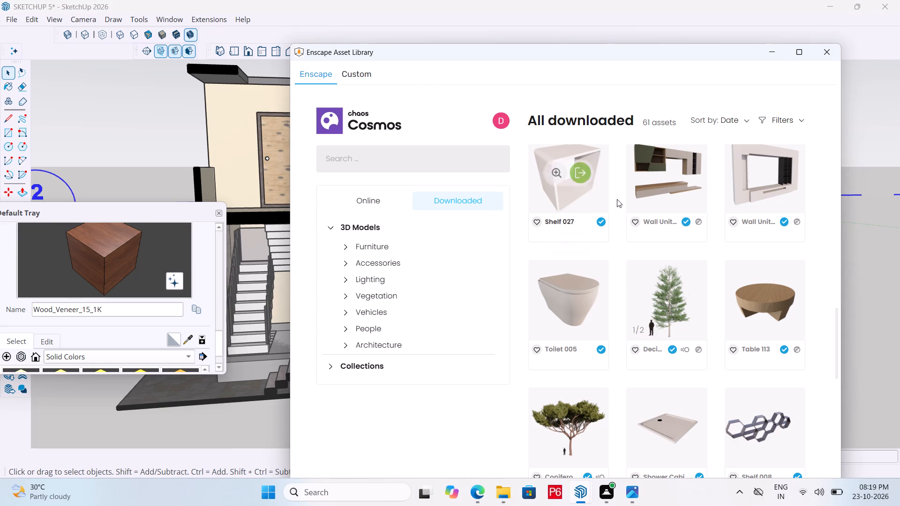
scroll(661, 275, down, 10)
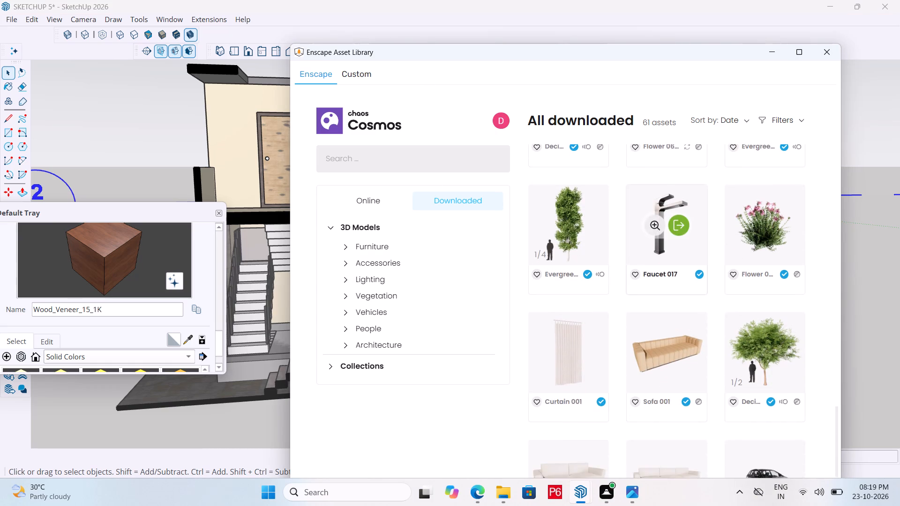
scroll(660, 306, down, 2)
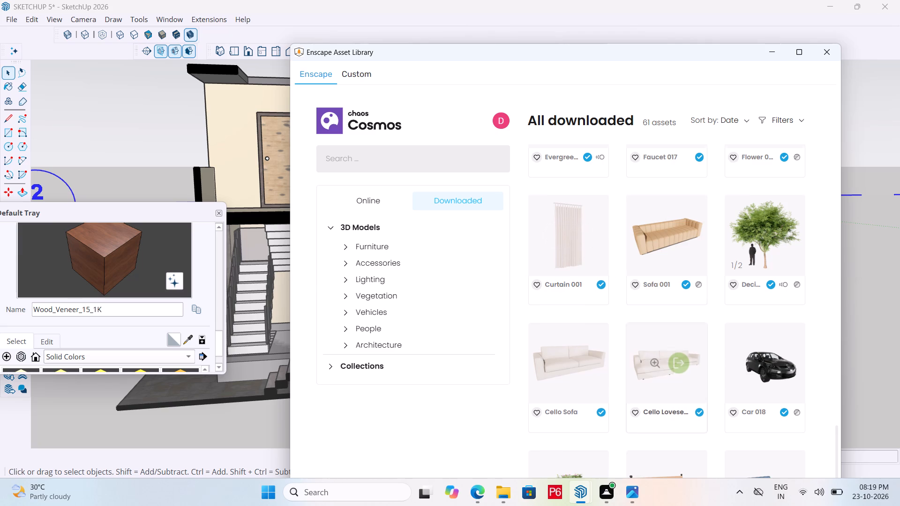
scroll(645, 333, down, 5)
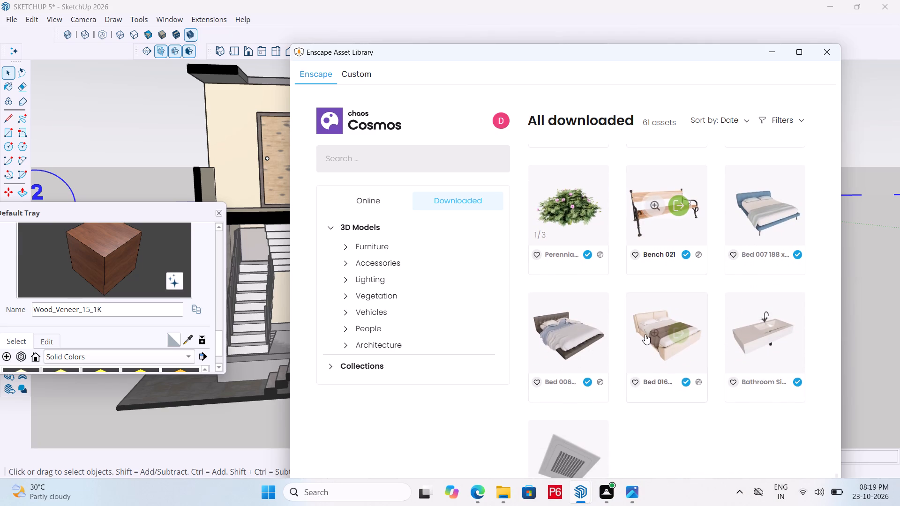
scroll(652, 334, down, 3)
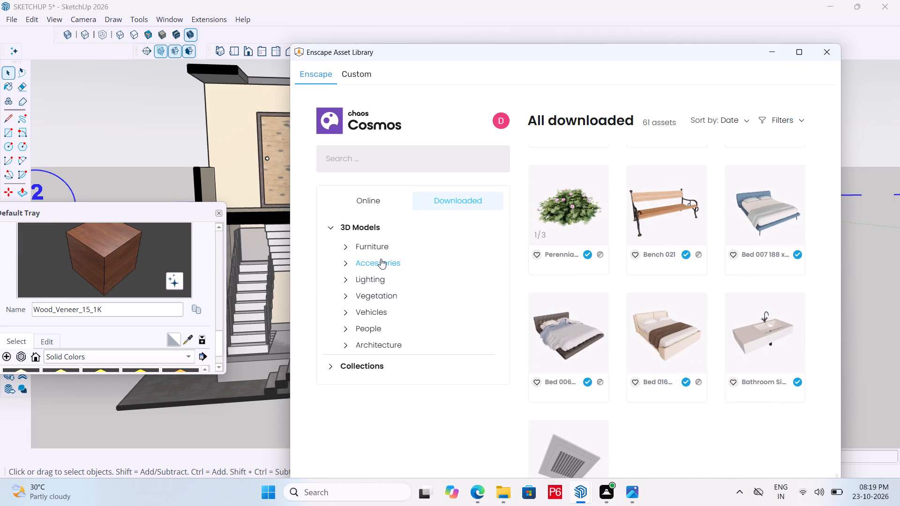
Browse the downloaded Furniture assets and their subcategories, followed by the downloaded Accessories and Vegetation.
click(385, 252)
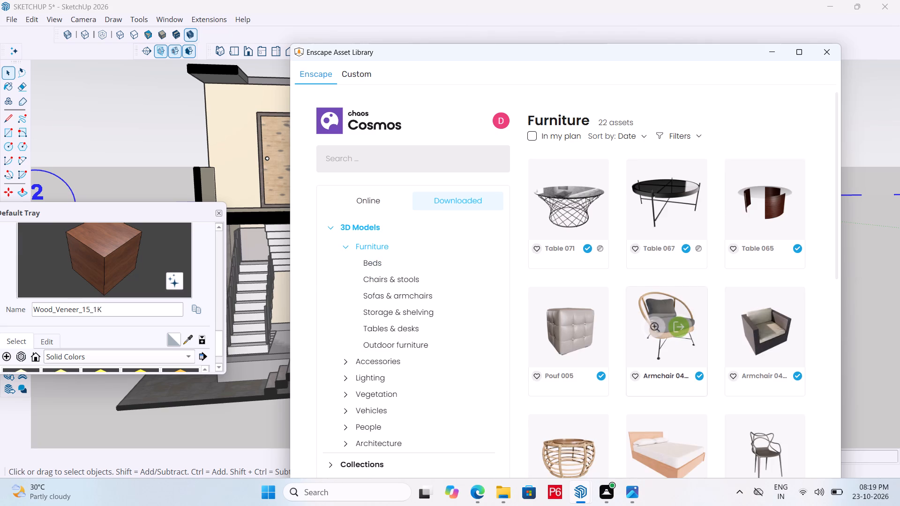
scroll(666, 291, down, 5)
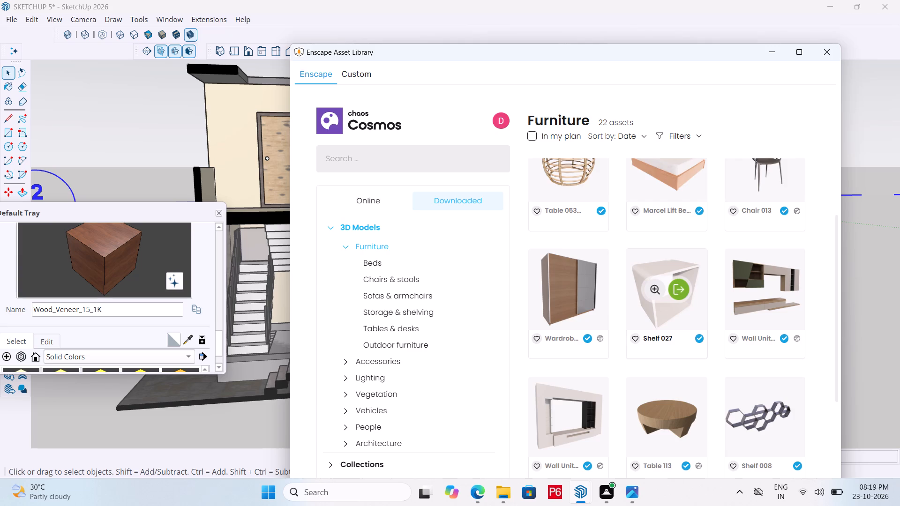
scroll(688, 310, down, 11)
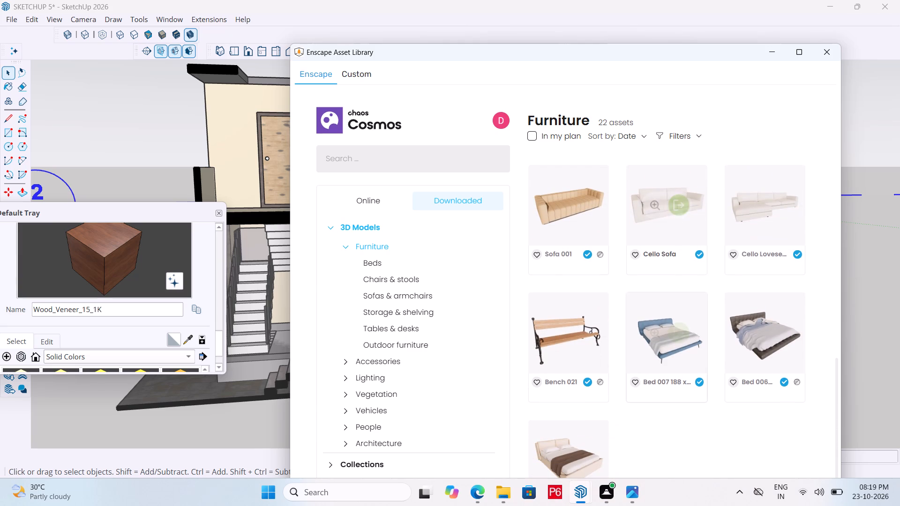
click(409, 298)
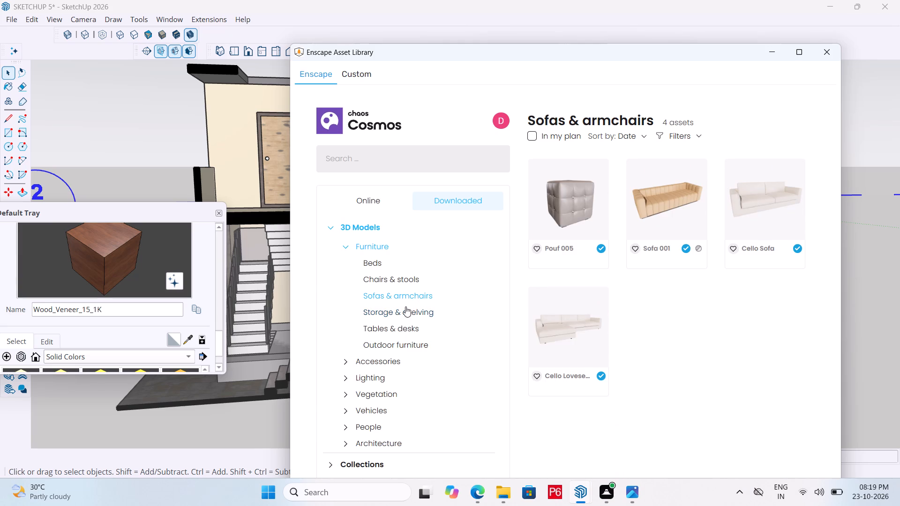
click(410, 343)
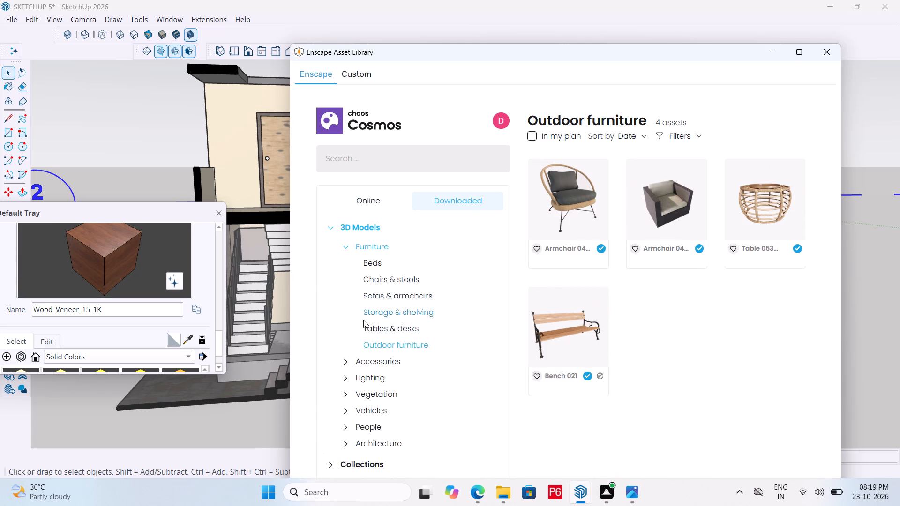
click(405, 332)
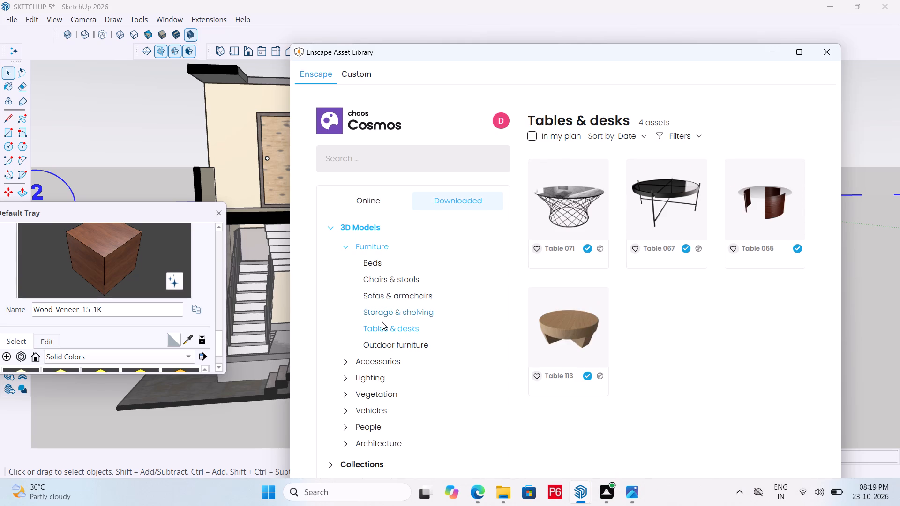
click(407, 313)
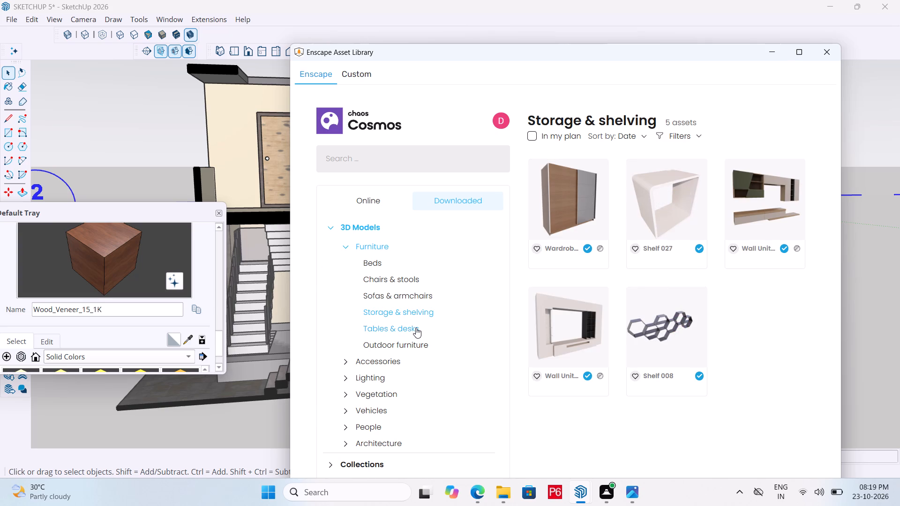
click(409, 315)
click(405, 299)
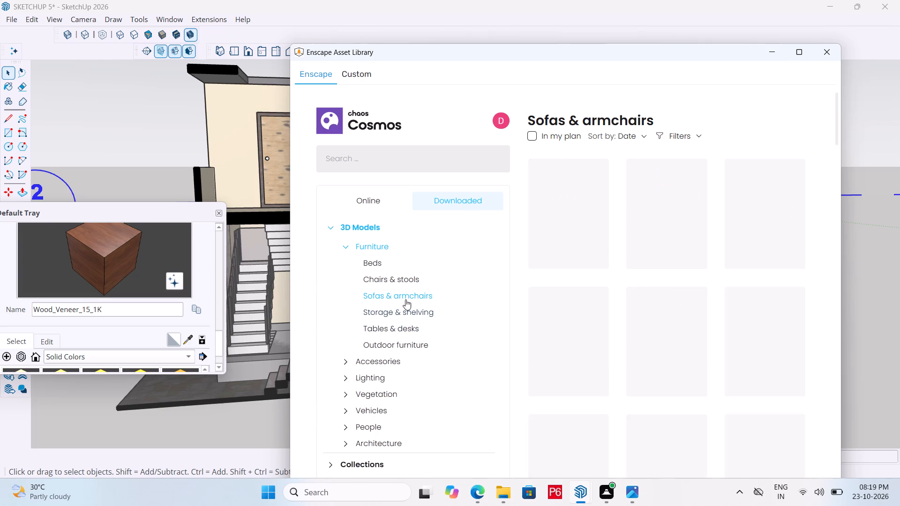
click(395, 283)
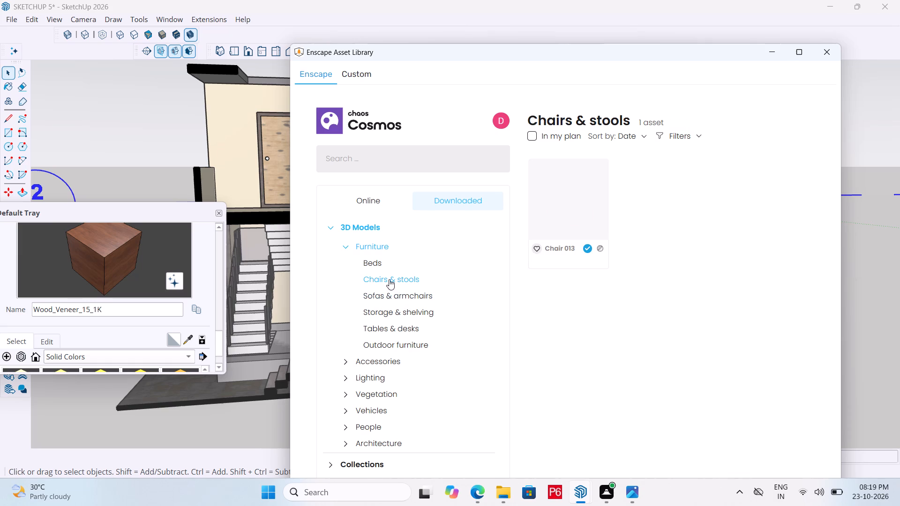
click(376, 261)
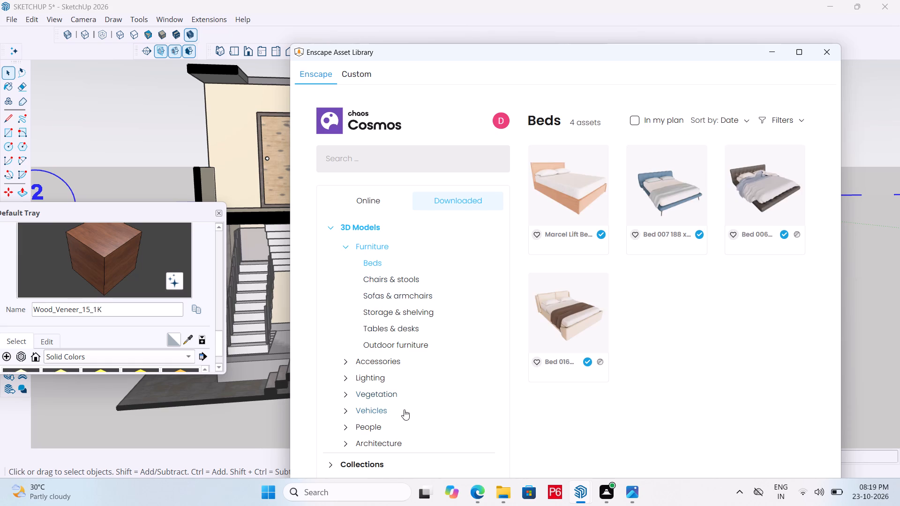
click(390, 359)
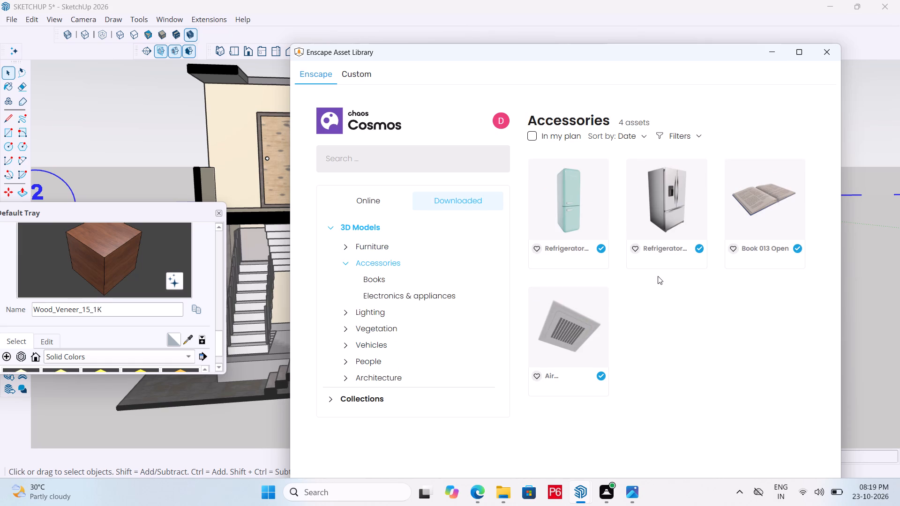
click(383, 326)
Switch the asset library to the online catalogue and browse its Furniture models, including Chairs & stools.
click(378, 200)
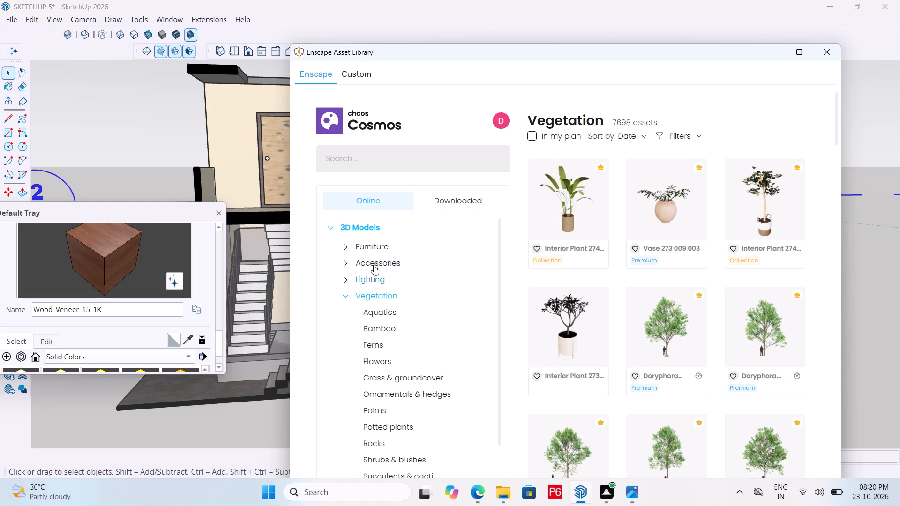
click(384, 252)
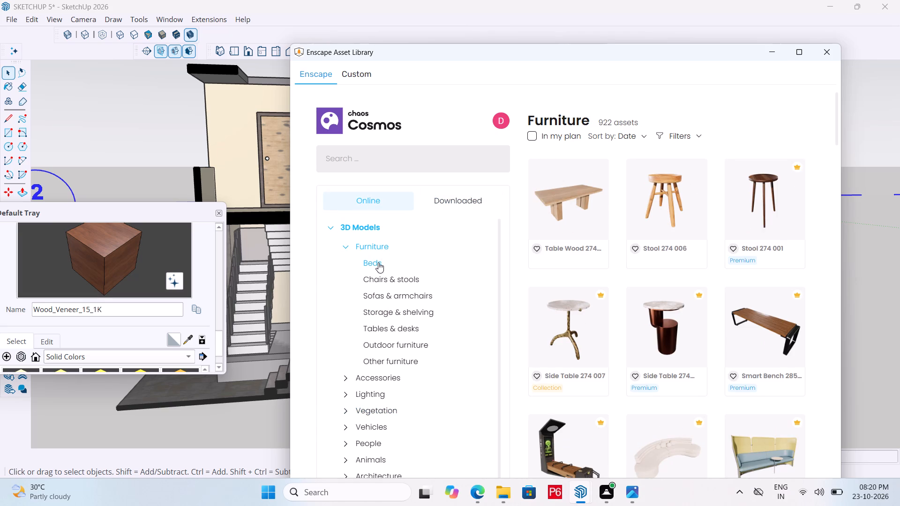
scroll(662, 260, down, 3)
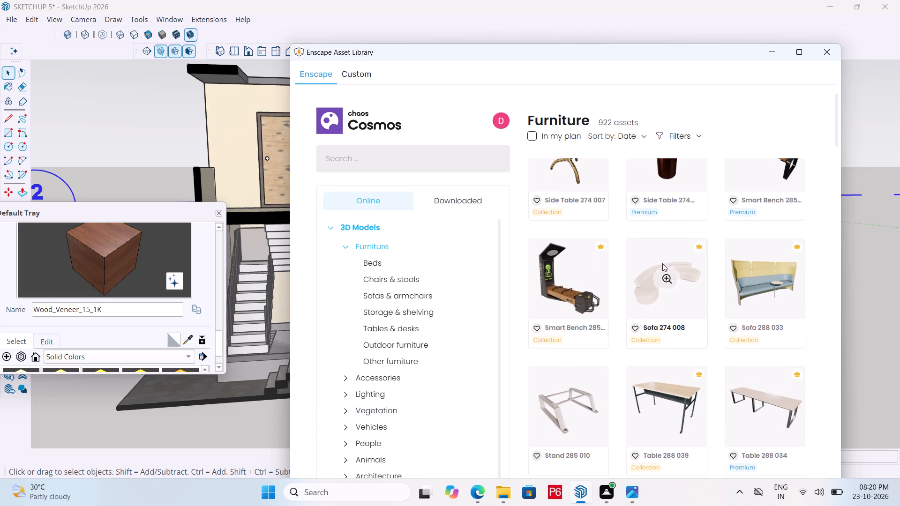
scroll(662, 266, down, 4)
scroll(655, 288, up, 3)
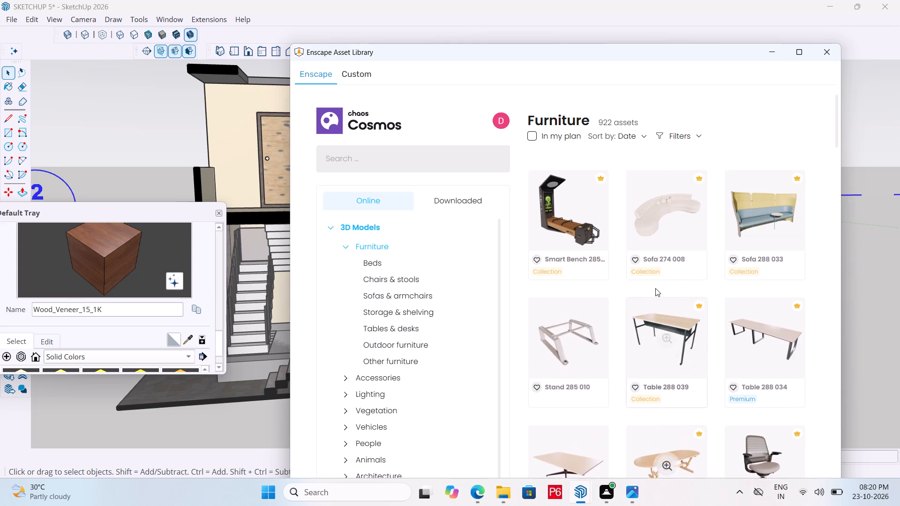
scroll(655, 288, down, 6)
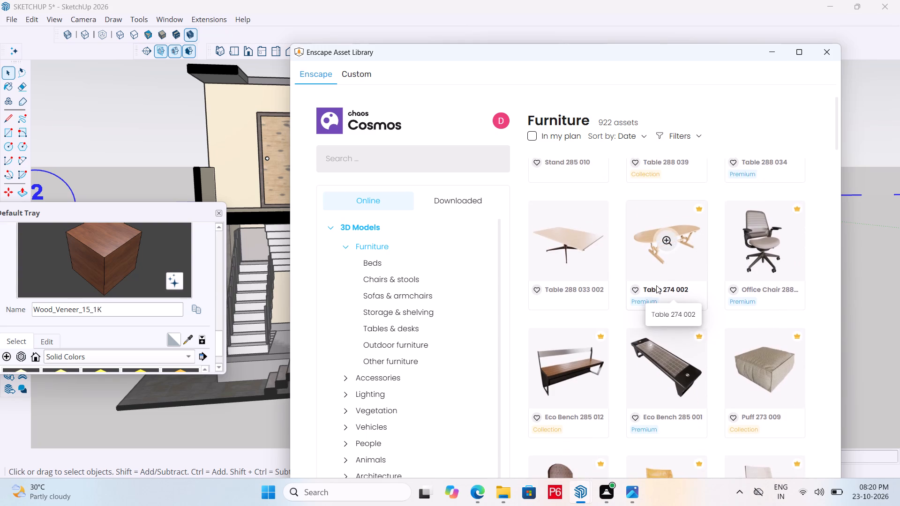
scroll(656, 285, down, 2)
click(397, 281)
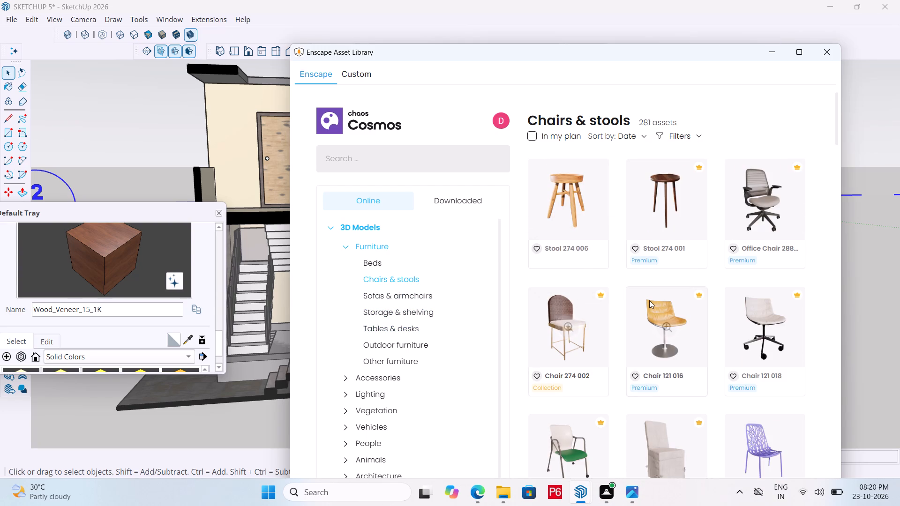
scroll(633, 320, down, 6)
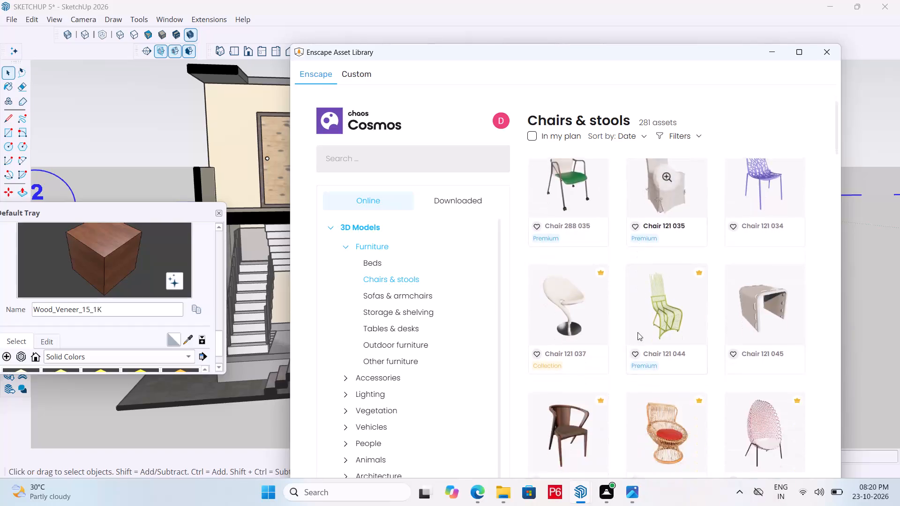
scroll(645, 325, down, 11)
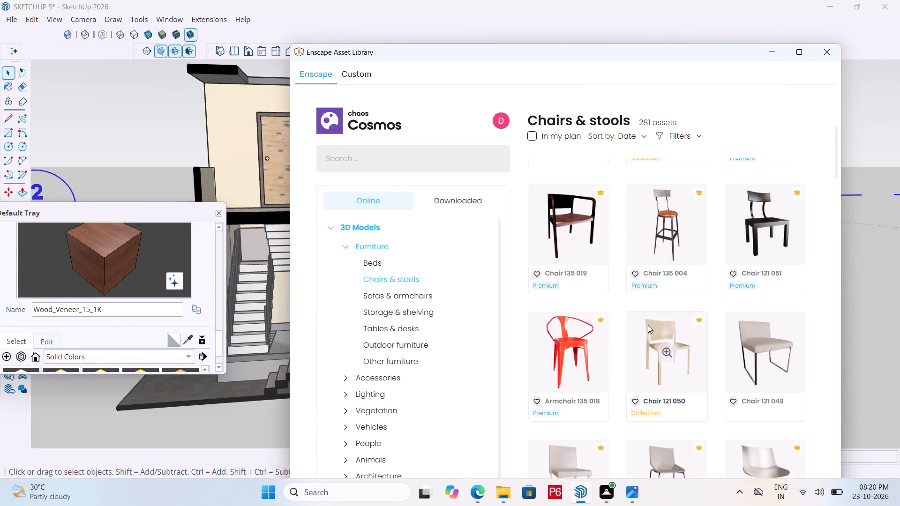
scroll(648, 325, down, 10)
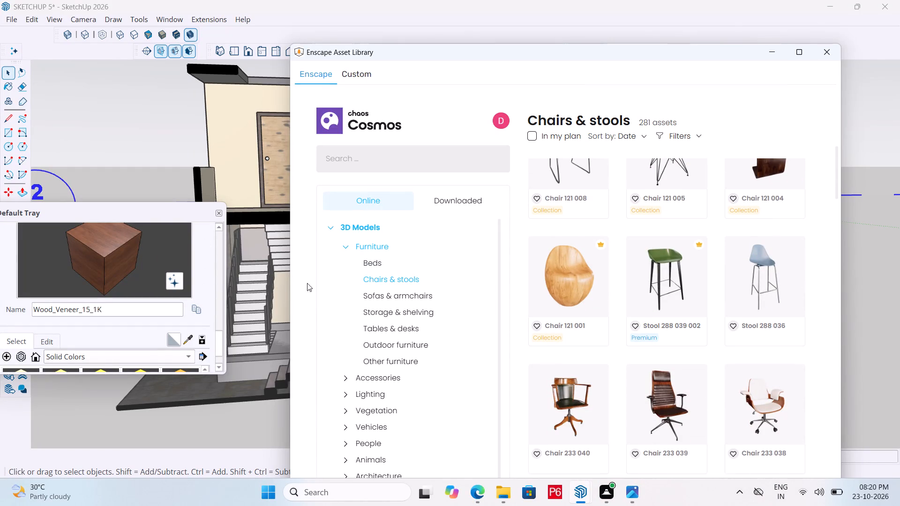
Look through the online Sofas & armchairs category for suitable seating.
click(397, 293)
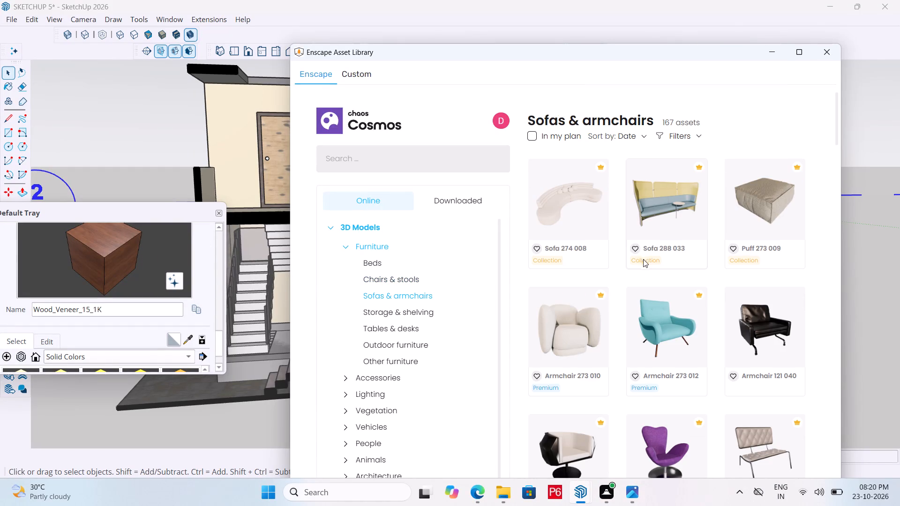
scroll(643, 259, down, 10)
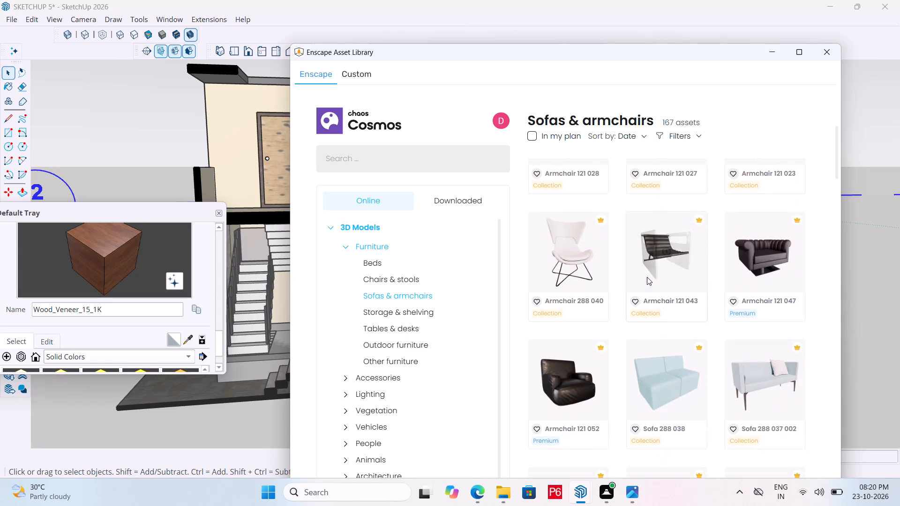
scroll(647, 277, down, 7)
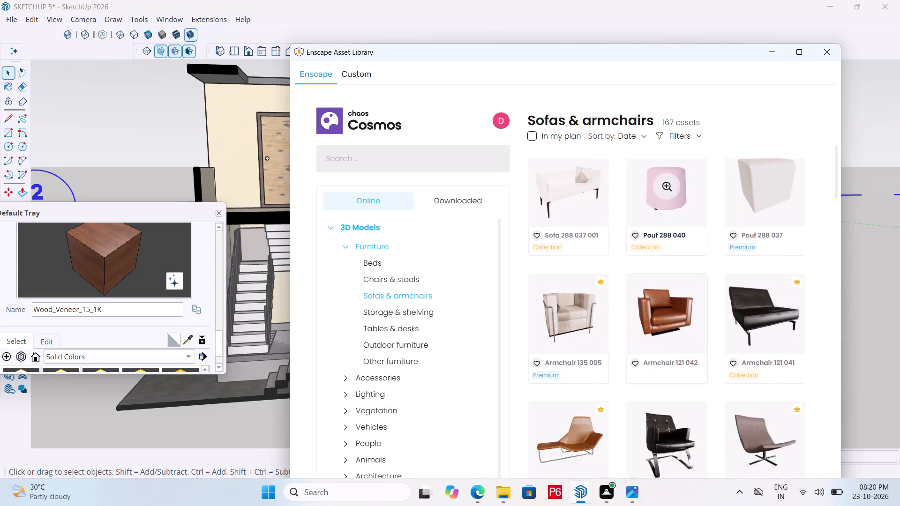
scroll(648, 277, down, 10)
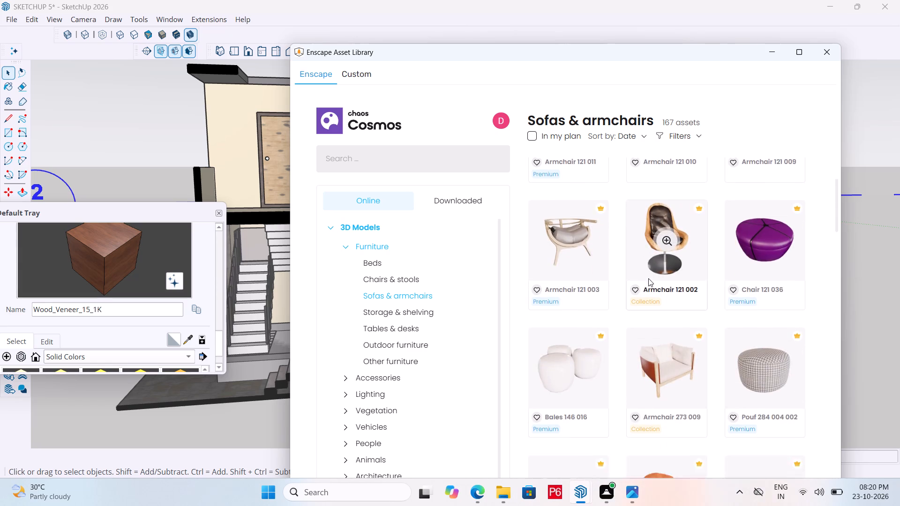
scroll(648, 278, down, 10)
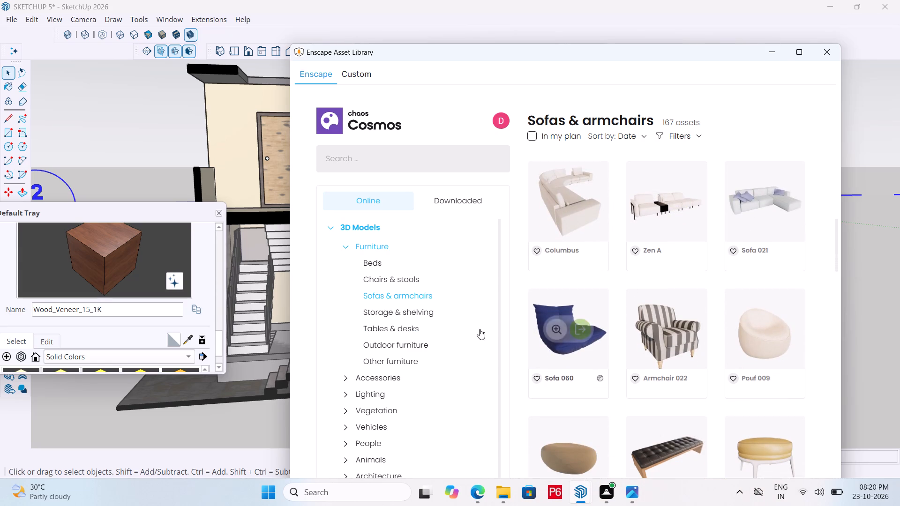
Browse the online Storage & shelving category for closets, cabinets and shelves that suit the rooms.
click(400, 311)
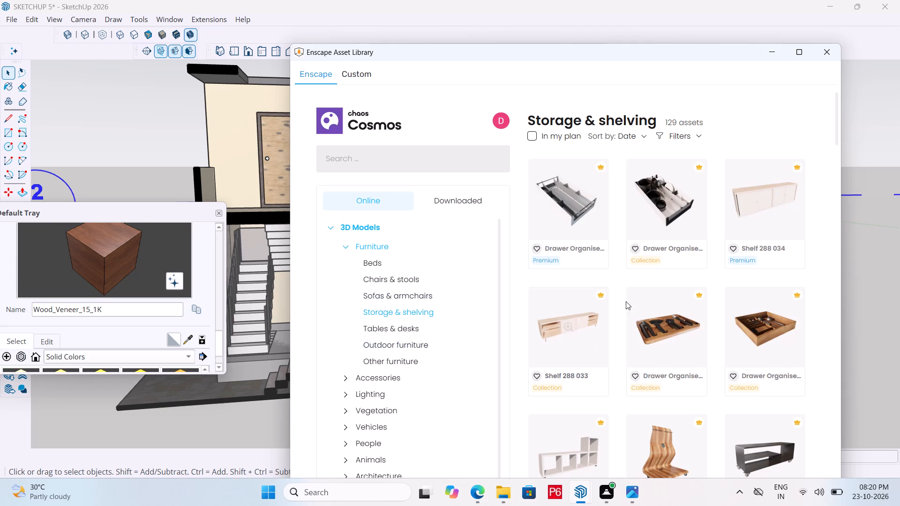
scroll(626, 301, down, 3)
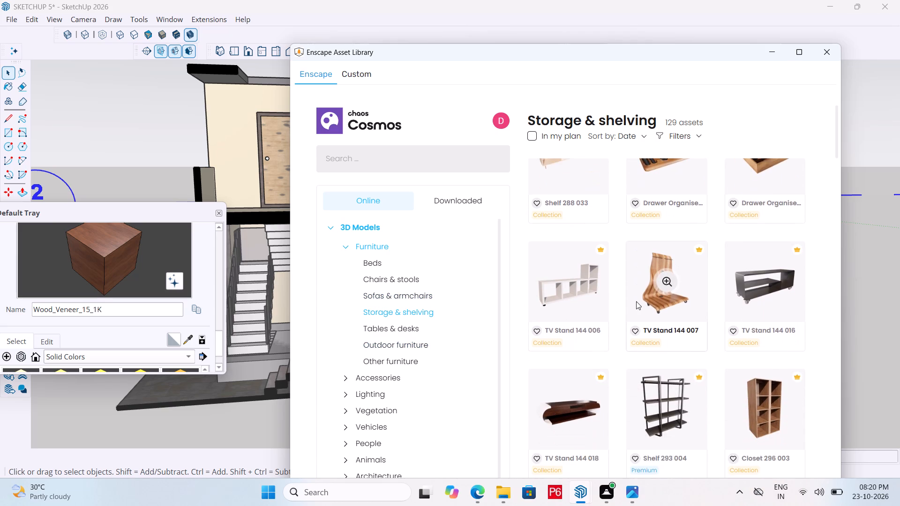
scroll(637, 302, down, 2)
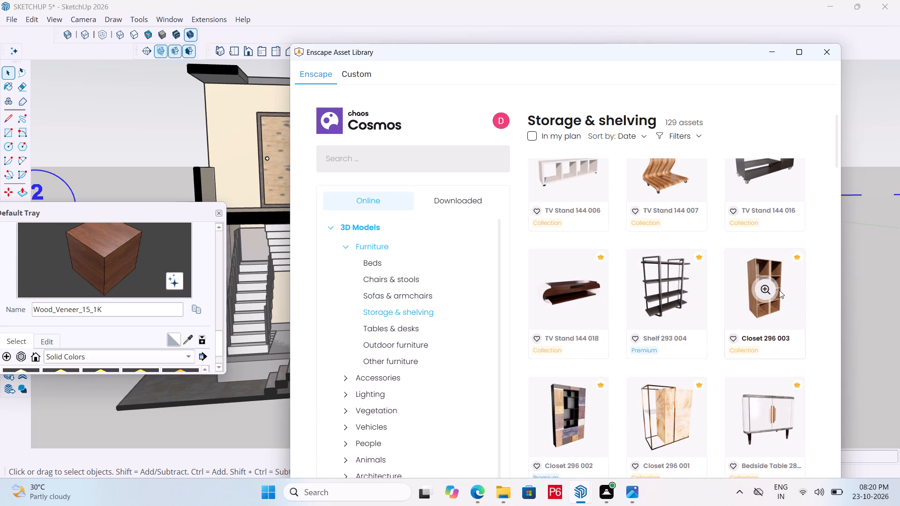
scroll(779, 290, down, 5)
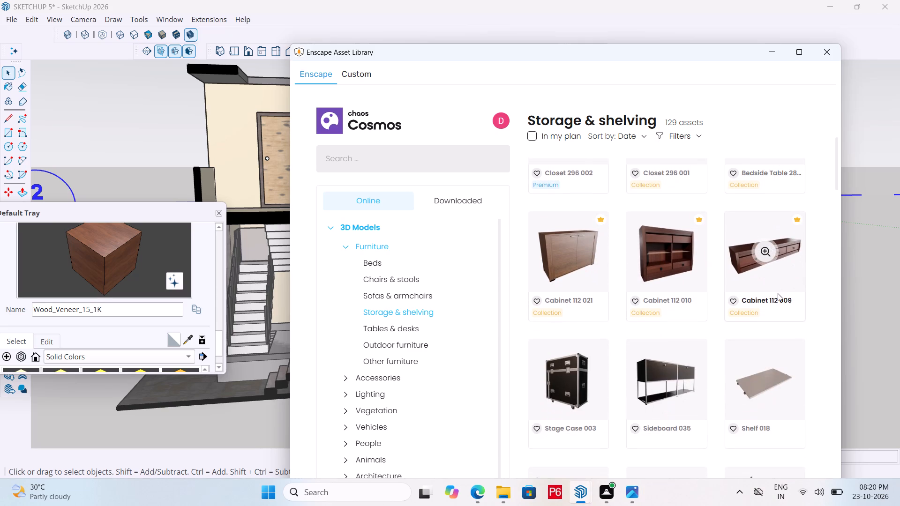
scroll(778, 293, down, 3)
scroll(774, 298, up, 1)
scroll(706, 318, down, 4)
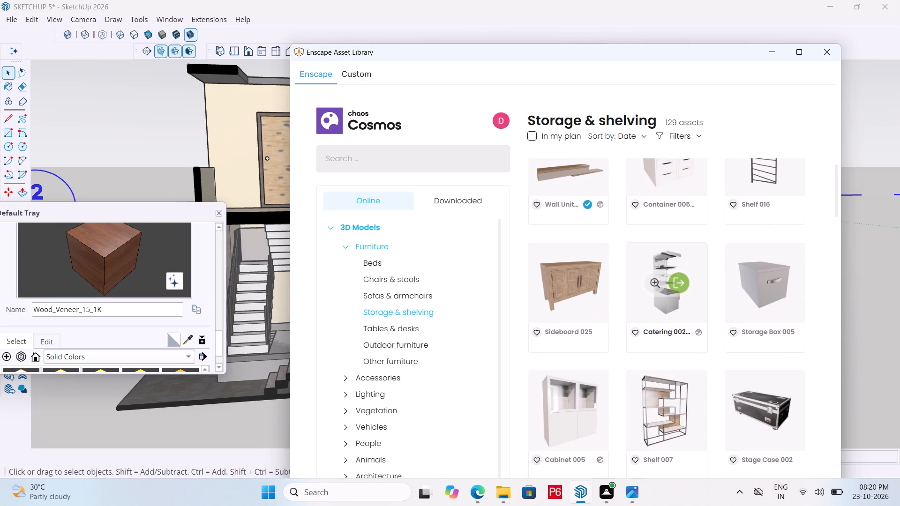
scroll(705, 324, down, 5)
scroll(707, 320, up, 5)
scroll(740, 298, up, 4)
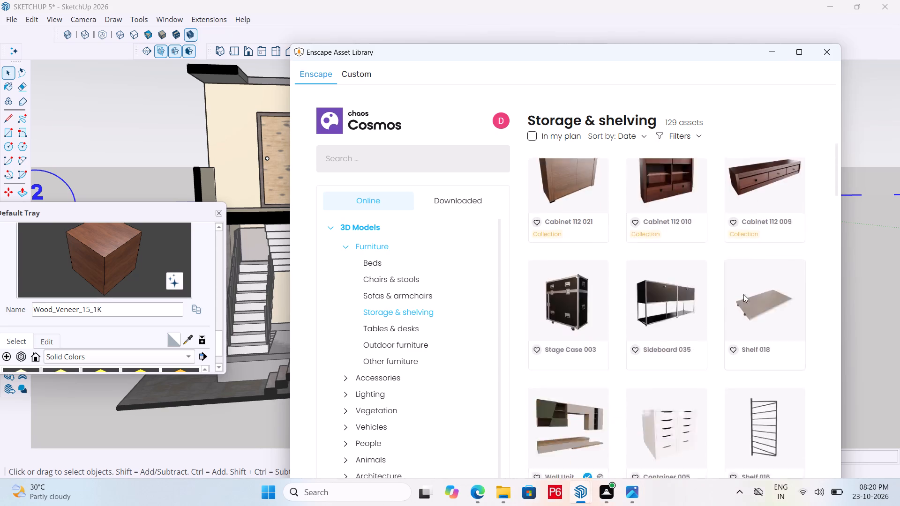
scroll(743, 294, up, 6)
Preview the Closet 296 003 and Closet 296 002 assets and copy the preview image of Closet 296 002.
click(770, 231)
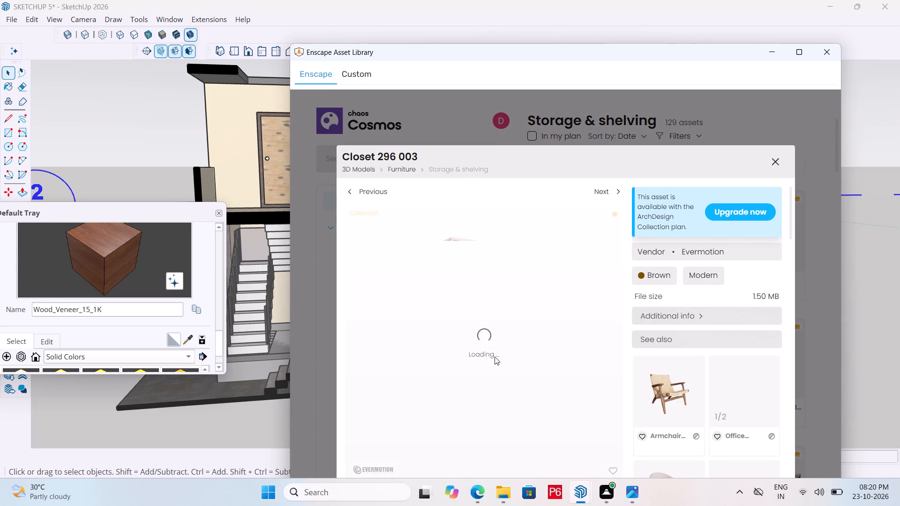
scroll(521, 266, down, 1)
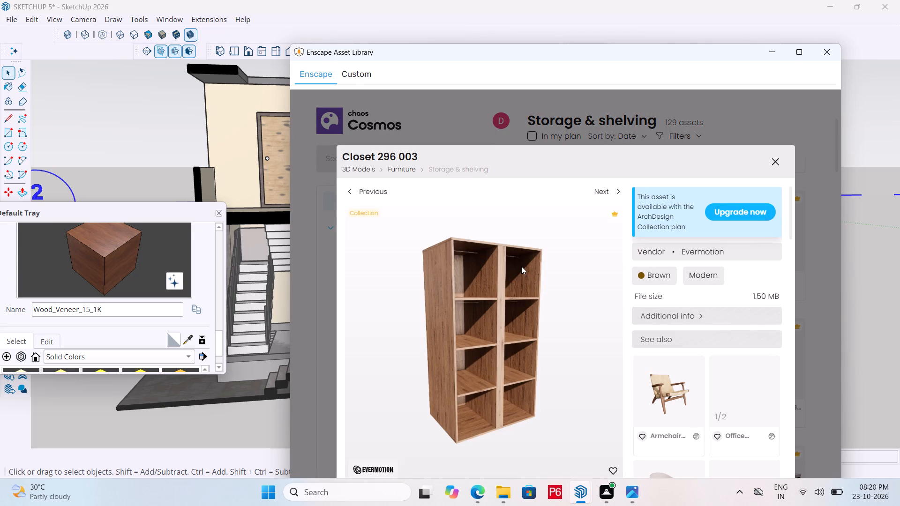
scroll(521, 266, down, 4)
double_click(522, 337)
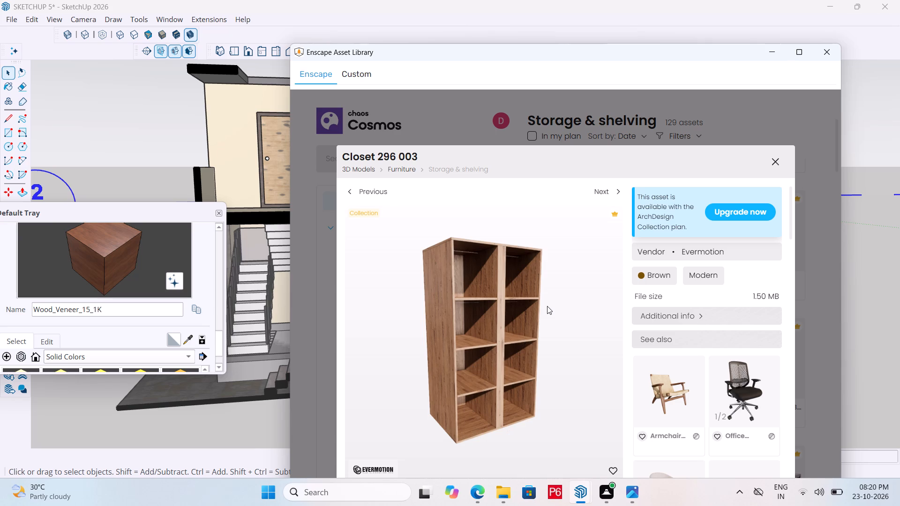
click(614, 193)
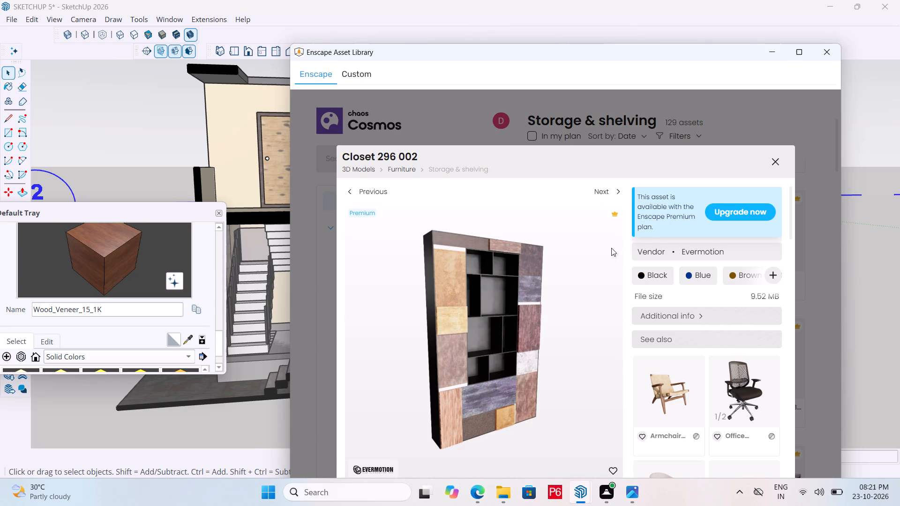
right_click(513, 284)
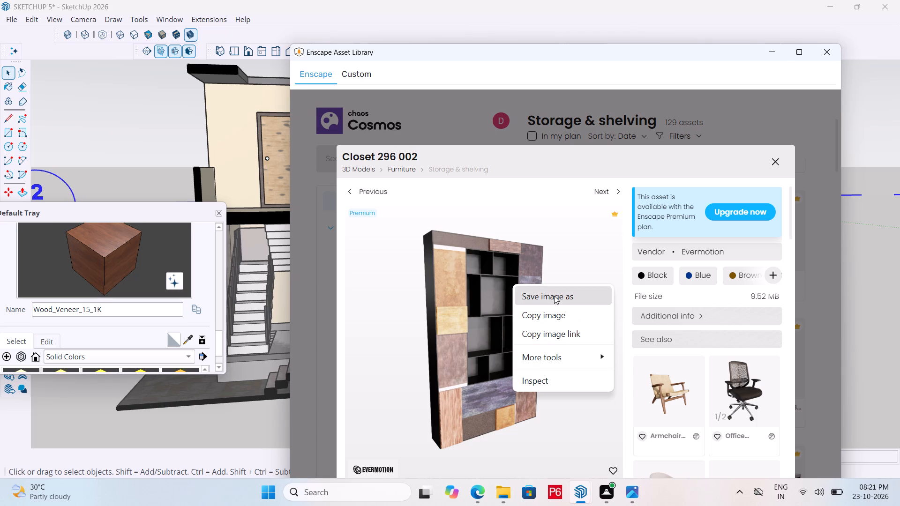
click(541, 311)
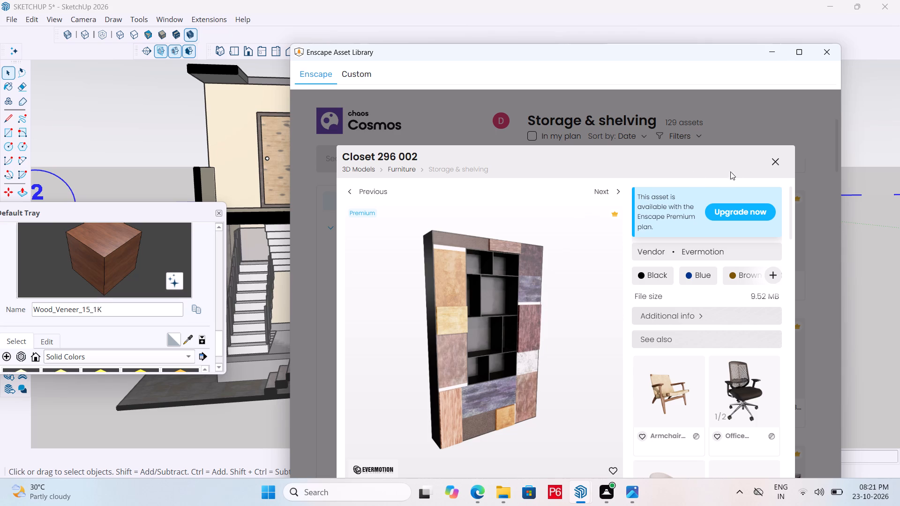
click(765, 165)
click(770, 164)
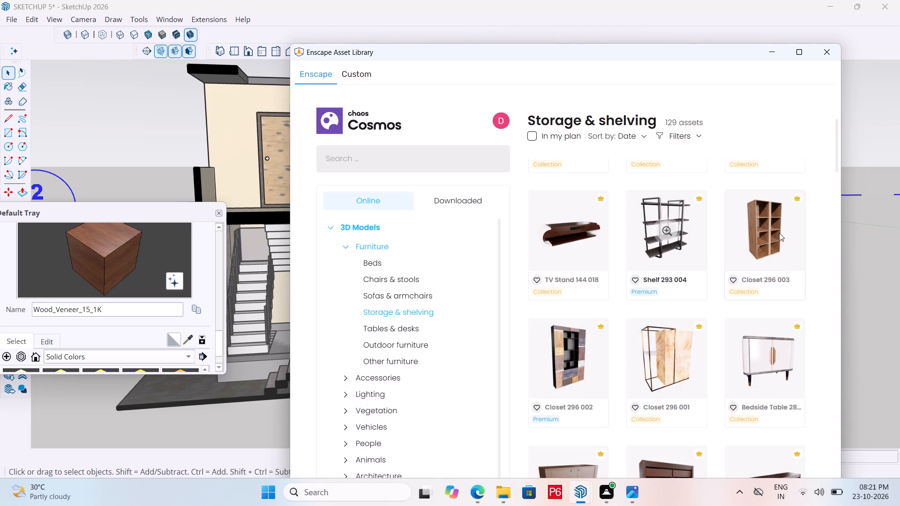
Mark Closet 296 003 as a favourite in the asset library.
click(736, 283)
double_click(753, 280)
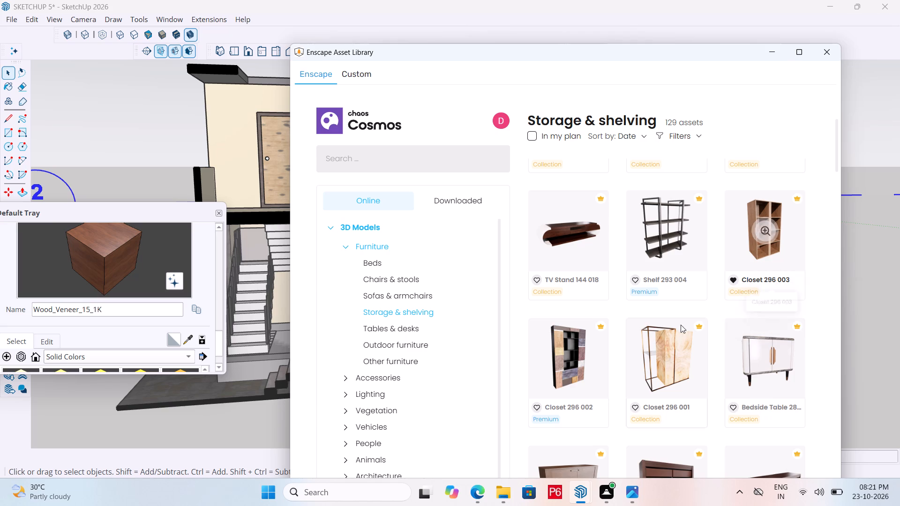
Check the Beds category online and among the downloaded assets, and minimise the asset library to return to the model.
scroll(620, 251, down, 5)
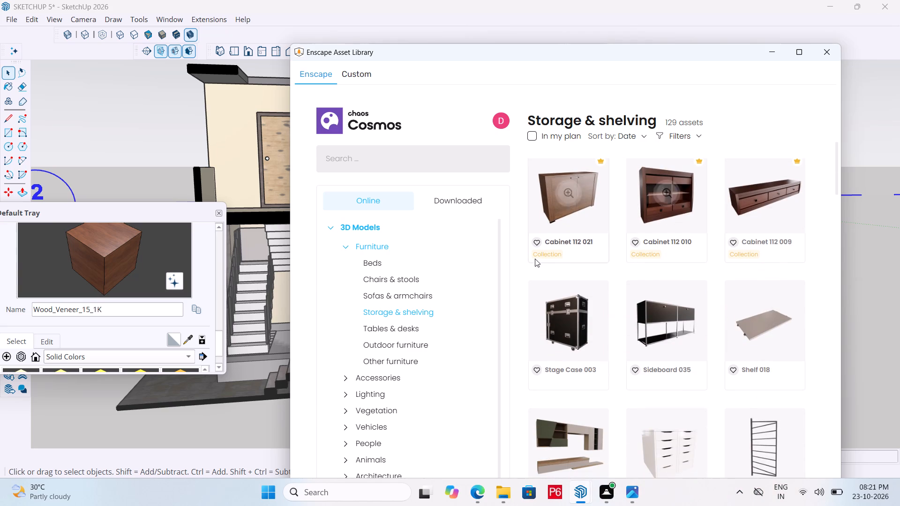
click(380, 261)
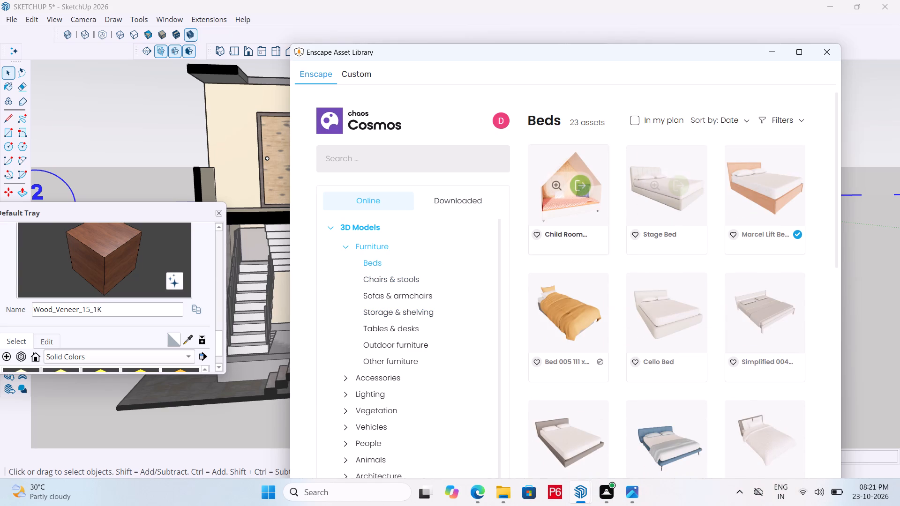
click(434, 202)
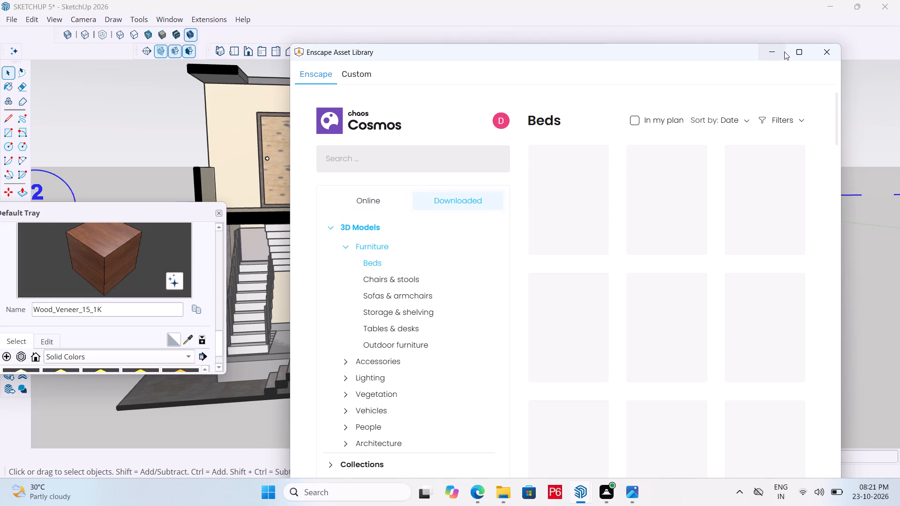
click(780, 52)
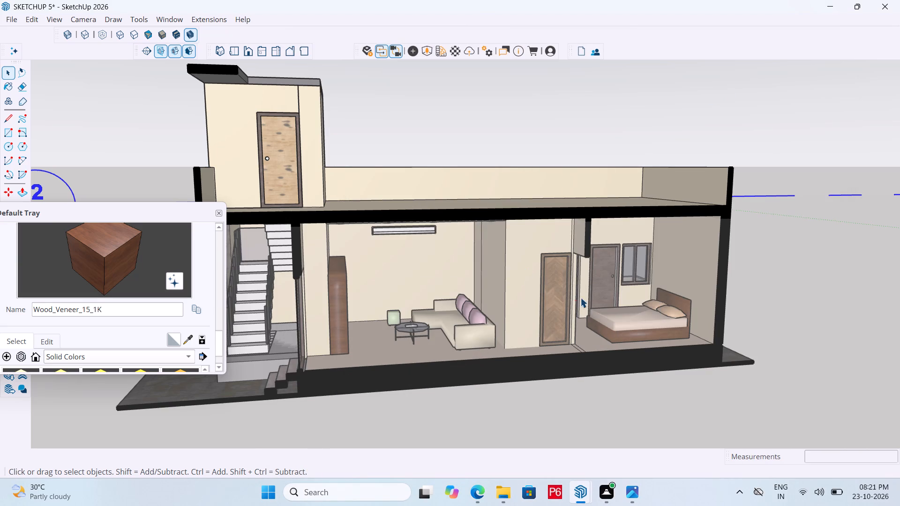
Draw a rectangle on the bedroom floor filling the wall recess beside the dark wood door.
middle_drag(580, 298, 646, 327)
middle_drag(562, 278, 536, 261)
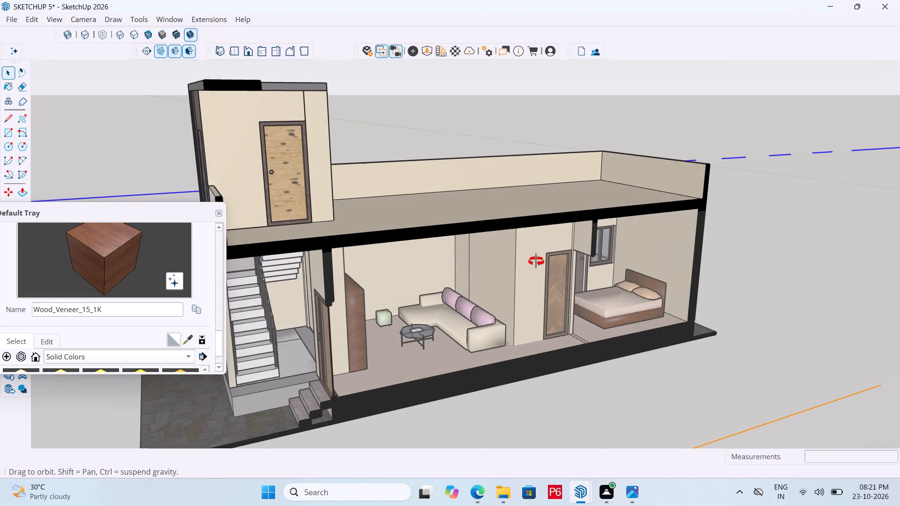
middle_drag(536, 261, 350, 225)
scroll(690, 275, up, 4)
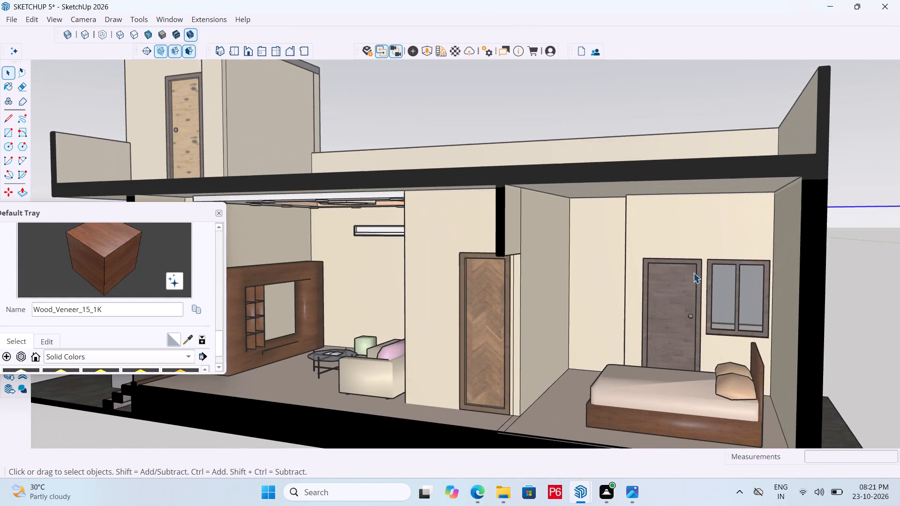
middle_drag(644, 250, 630, 266)
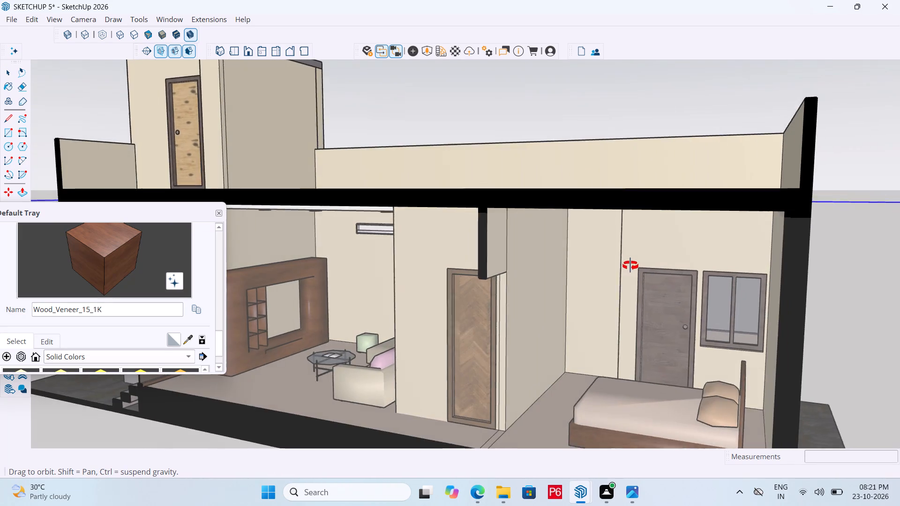
middle_drag(630, 266, 649, 260)
middle_drag(632, 298, 632, 337)
scroll(613, 373, up, 4)
middle_drag(616, 384, 634, 402)
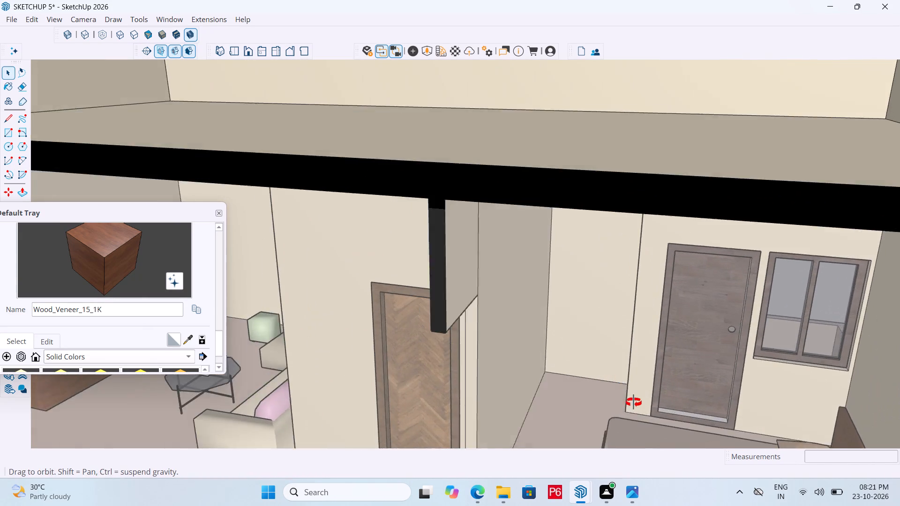
middle_drag(634, 402, 637, 400)
scroll(634, 402, up, 4)
middle_drag(617, 392, 641, 390)
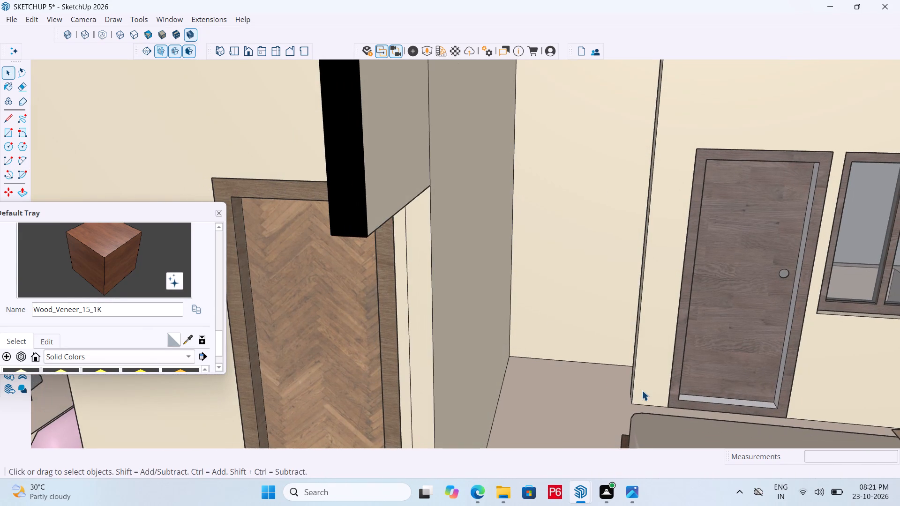
middle_drag(642, 390, 581, 369)
key(r)
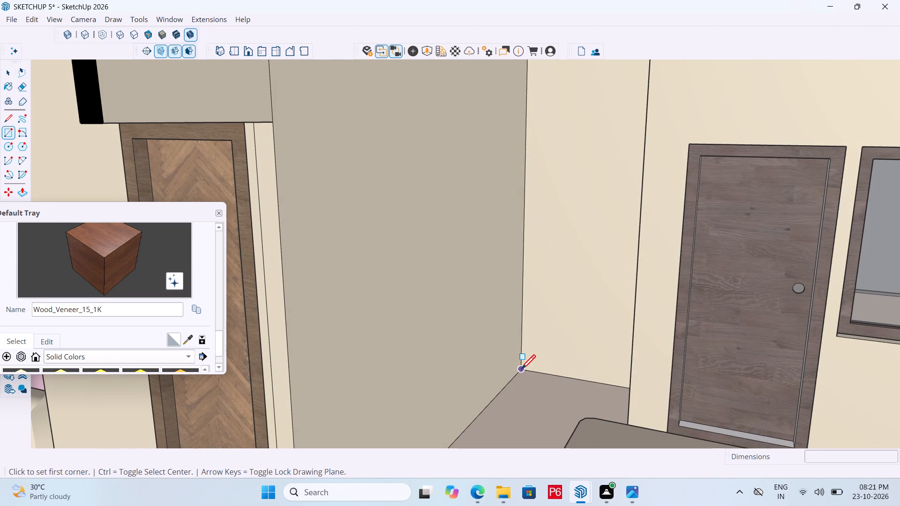
click(521, 371)
middle_drag(608, 409, 690, 443)
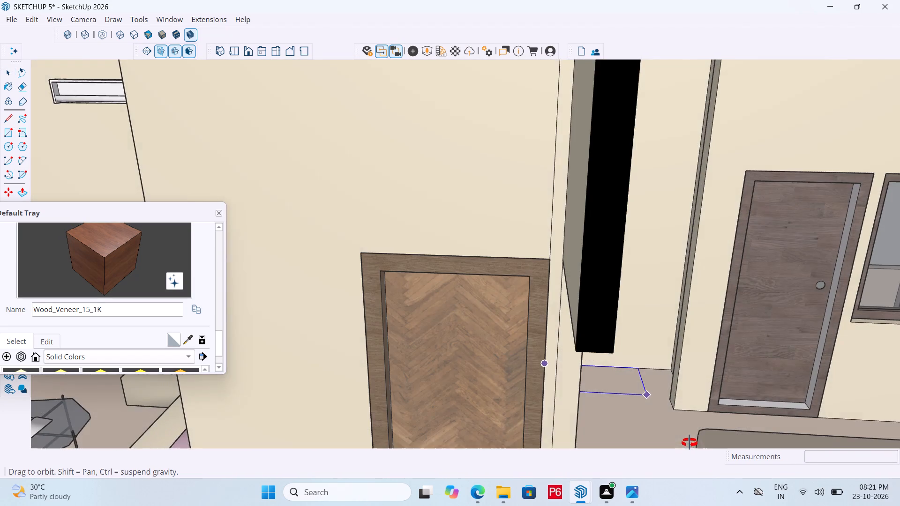
middle_drag(690, 443, 689, 440)
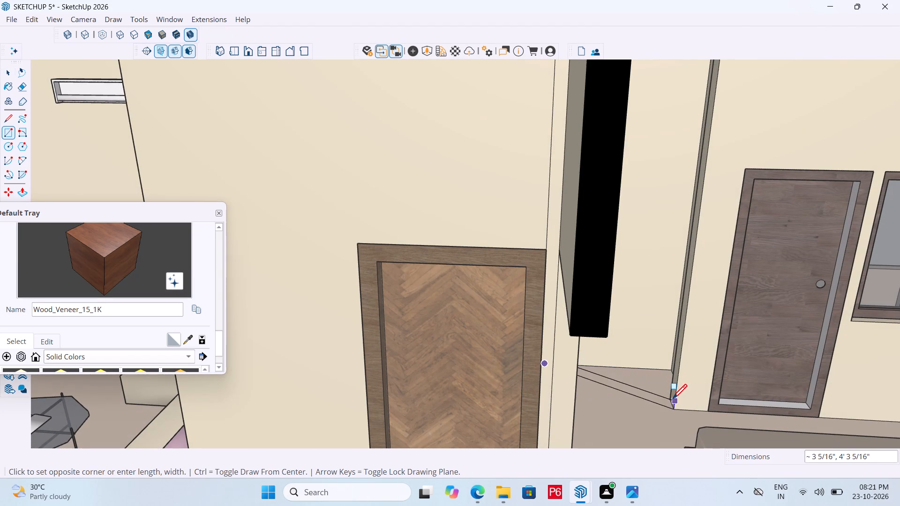
click(670, 400)
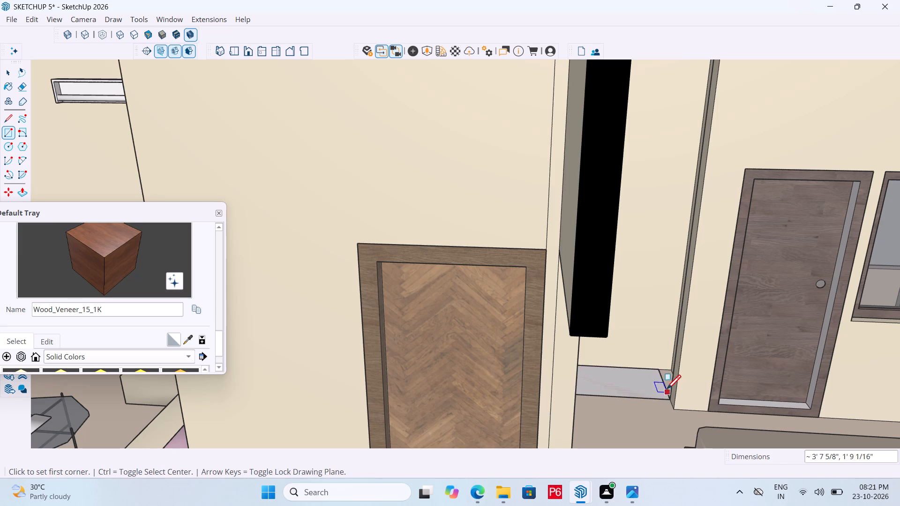
Make the new floor rectangle in the bedroom recess, including its edges, into a group.
middle_drag(666, 390, 614, 398)
key(space)
click(612, 393)
double_click(599, 392)
right_click(599, 392)
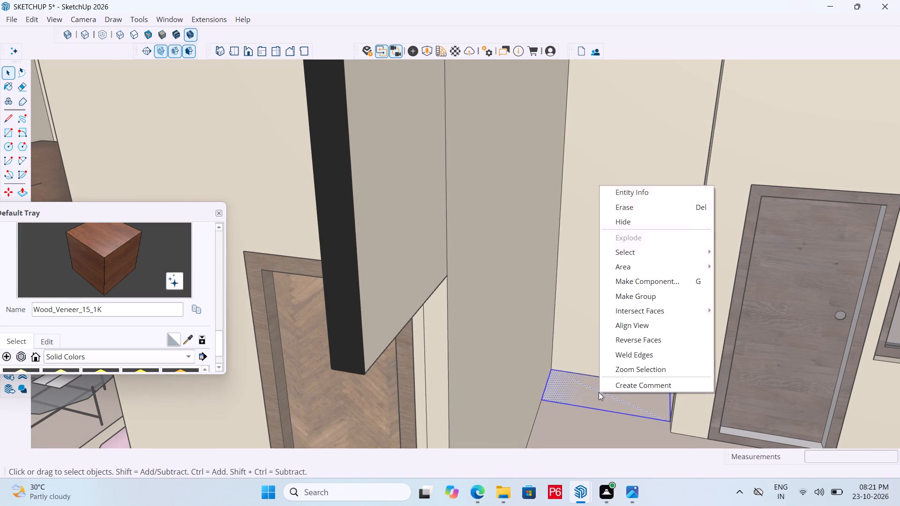
click(667, 297)
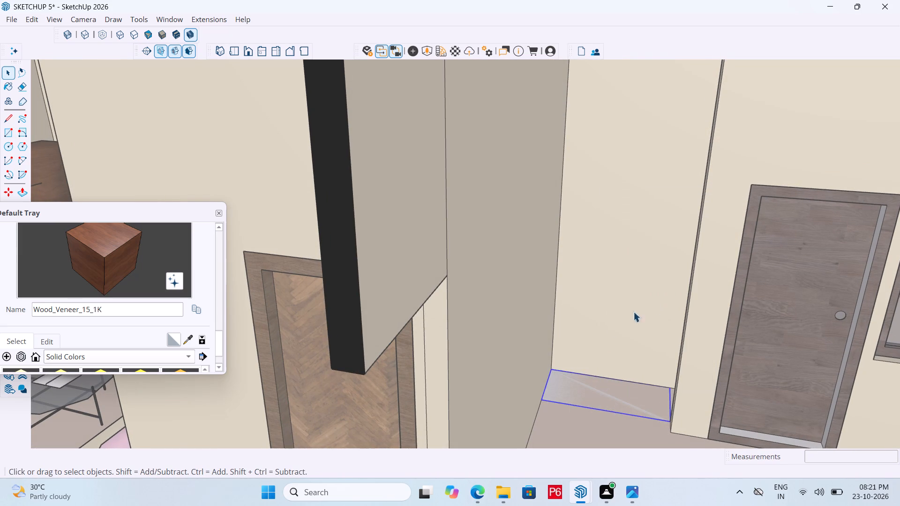
Open the rectangle group and push/pull its face upward into a low base block in the bedroom recess.
scroll(474, 344, down, 5)
middle_drag(573, 367, 554, 363)
scroll(563, 383, up, 4)
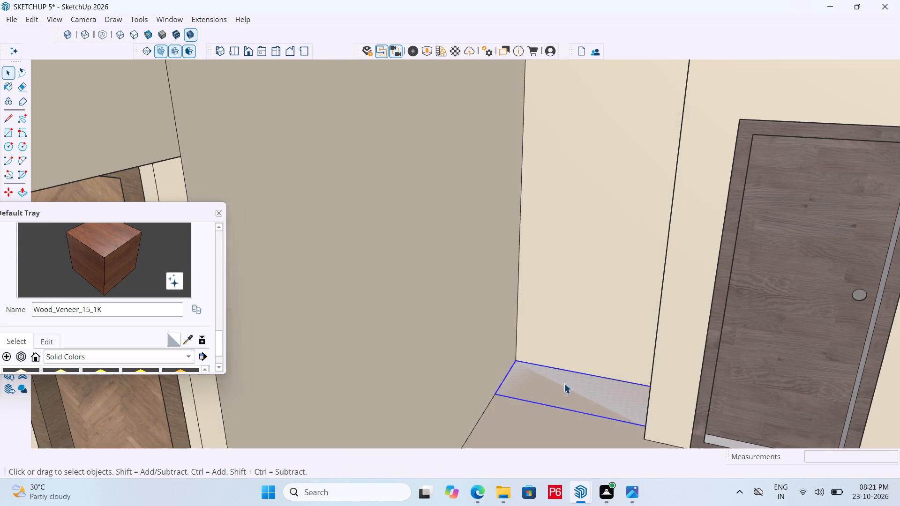
key(space)
double_click(549, 379)
click(541, 376)
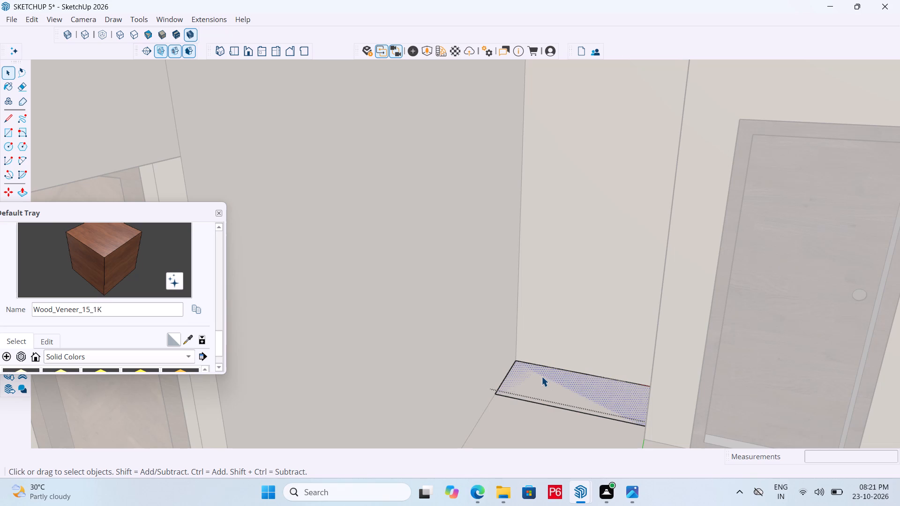
key(p)
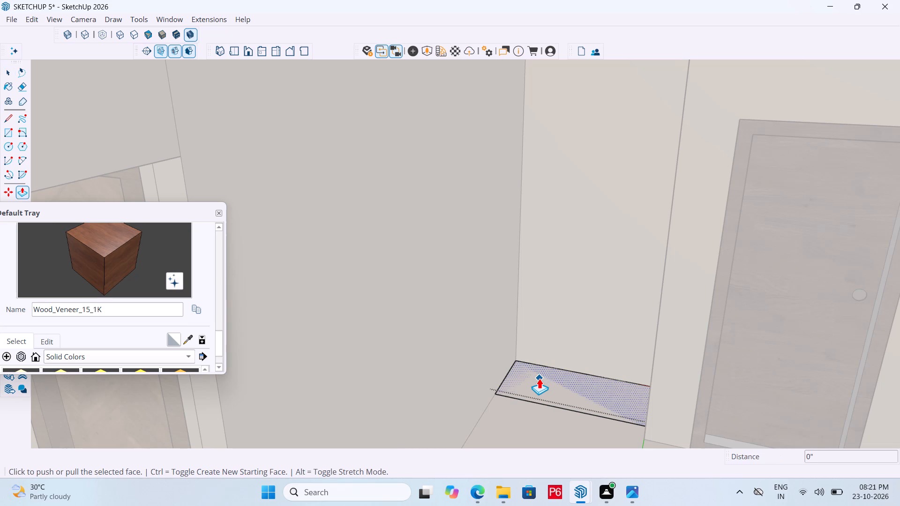
click(539, 378)
click(545, 365)
key(space)
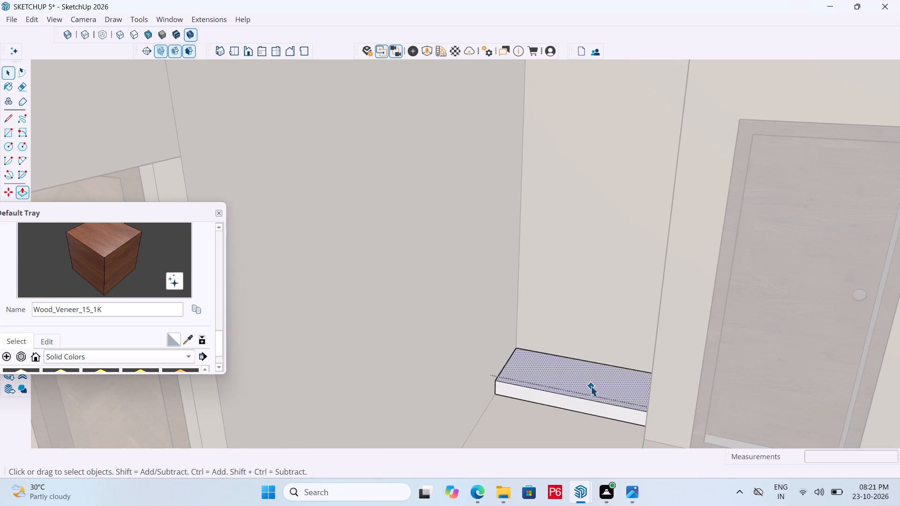
Push/pull the base block's end face about 4 3/4" outward so it meets the recess side wall.
middle_drag(592, 387, 673, 370)
scroll(661, 395, up, 4)
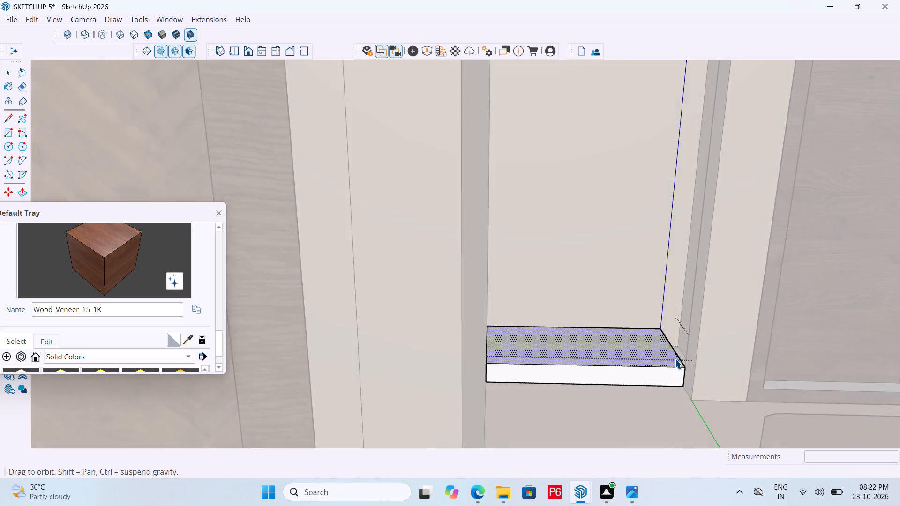
scroll(675, 359, up, 11)
middle_click(684, 346)
middle_drag(681, 341, 639, 391)
scroll(632, 406, up, 5)
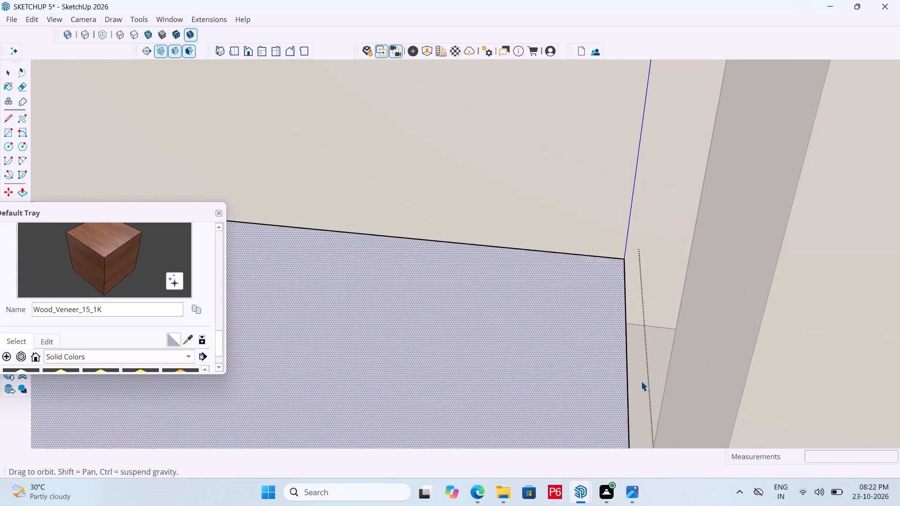
scroll(641, 381, up, 4)
middle_drag(631, 331, 628, 352)
scroll(628, 357, up, 7)
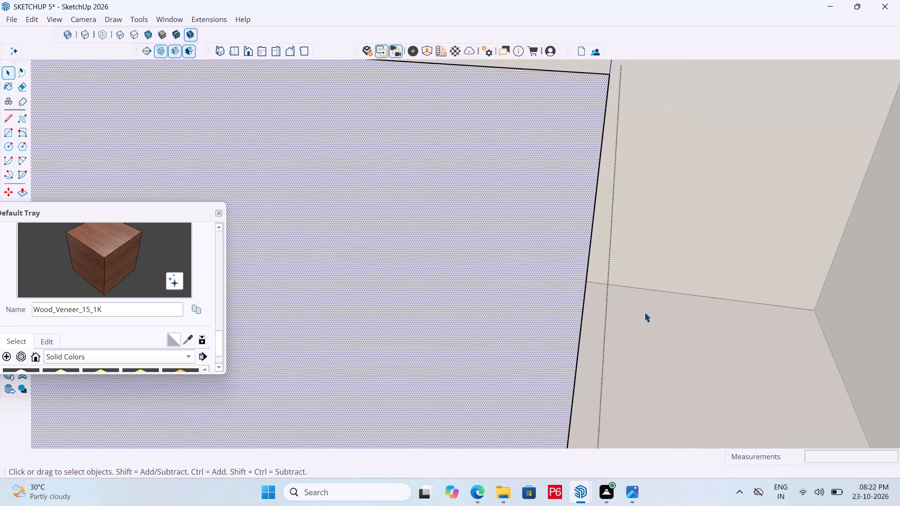
middle_drag(624, 309, 604, 302)
key(p)
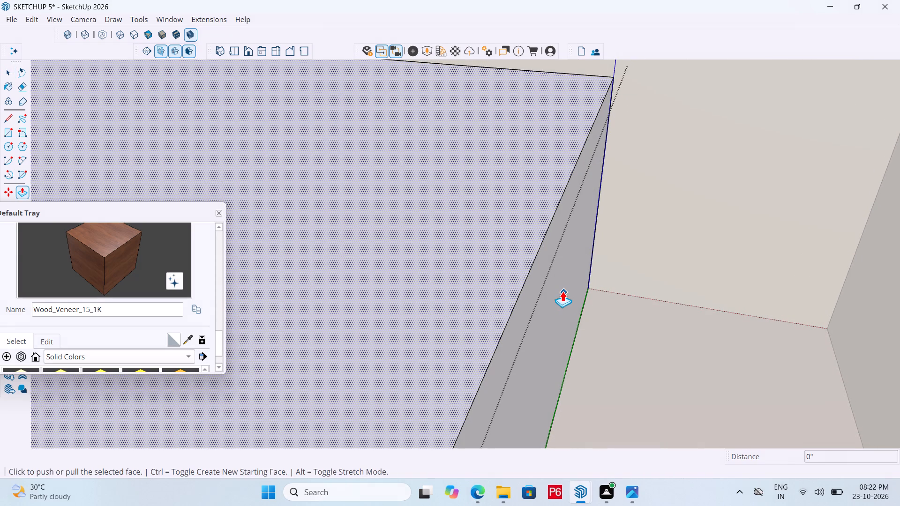
click(562, 291)
key(space)
click(562, 291)
key(p)
click(558, 287)
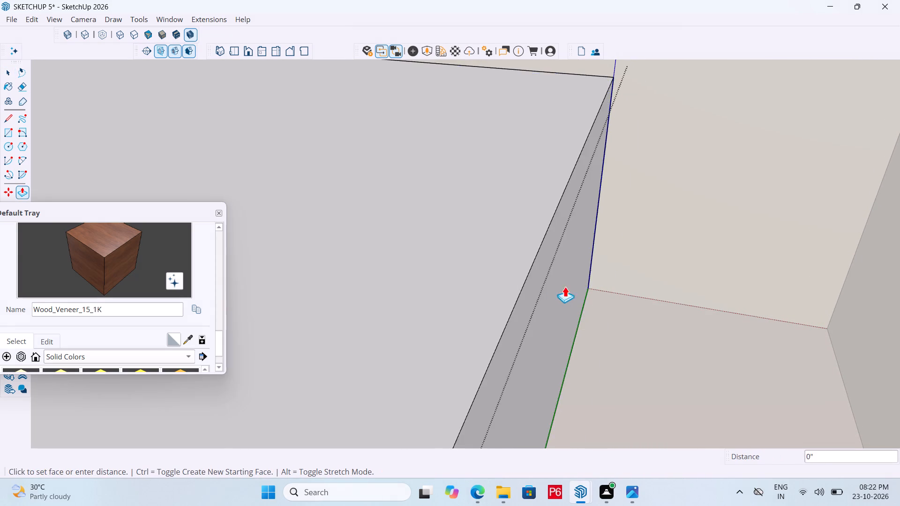
scroll(842, 255, down, 7)
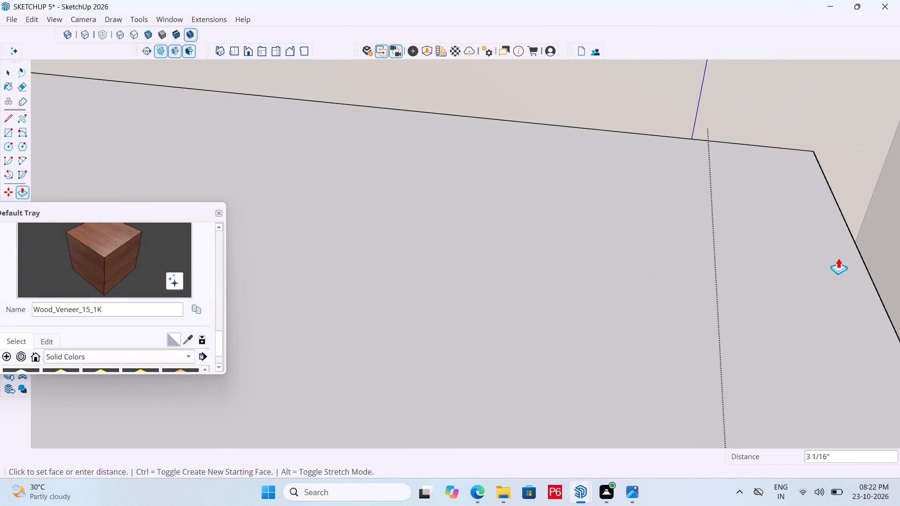
scroll(838, 258, down, 3)
scroll(777, 256, down, 6)
click(861, 179)
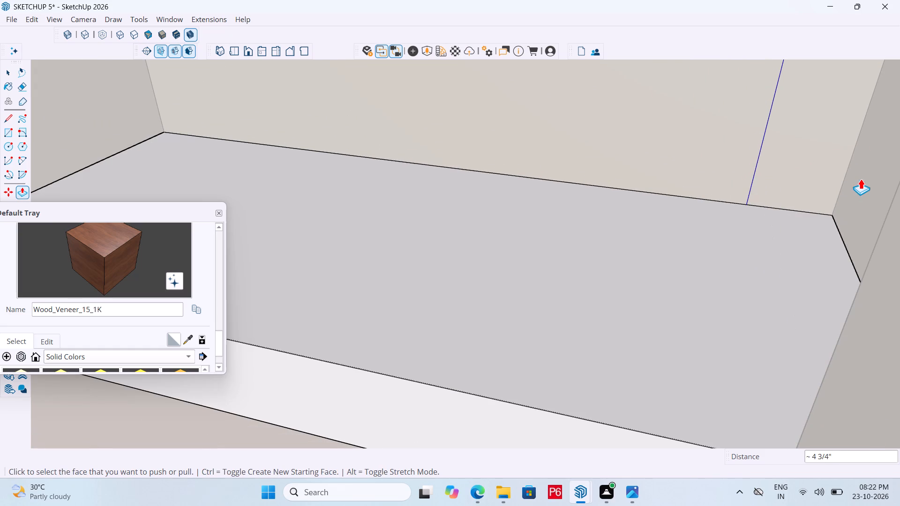
Push the top face of the base block down to make a lower plinth.
scroll(772, 227, down, 4)
middle_drag(731, 270, 746, 265)
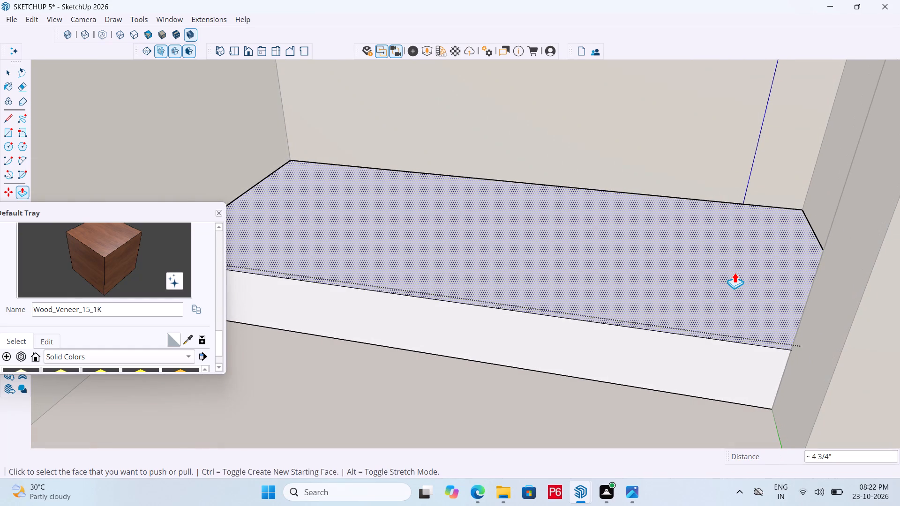
click(667, 314)
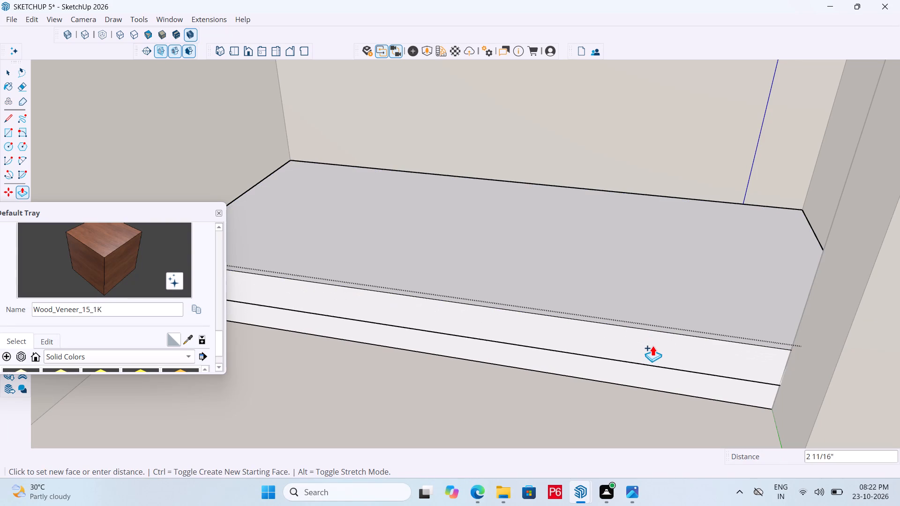
click(655, 343)
Push/pull the plinth's top face up to the ceiling as a new starting face, about 10' 3 13/16".
click(592, 317)
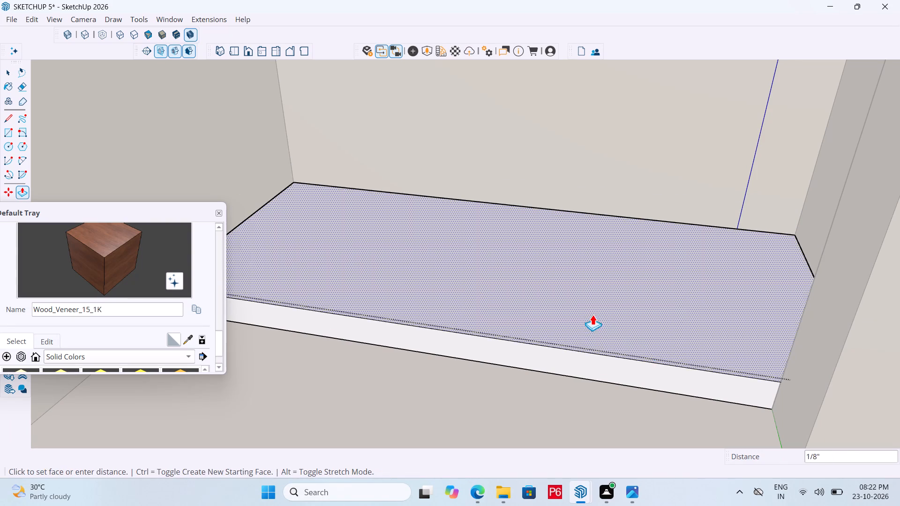
scroll(554, 296, down, 12)
scroll(525, 353, down, 6)
middle_drag(567, 332, 571, 283)
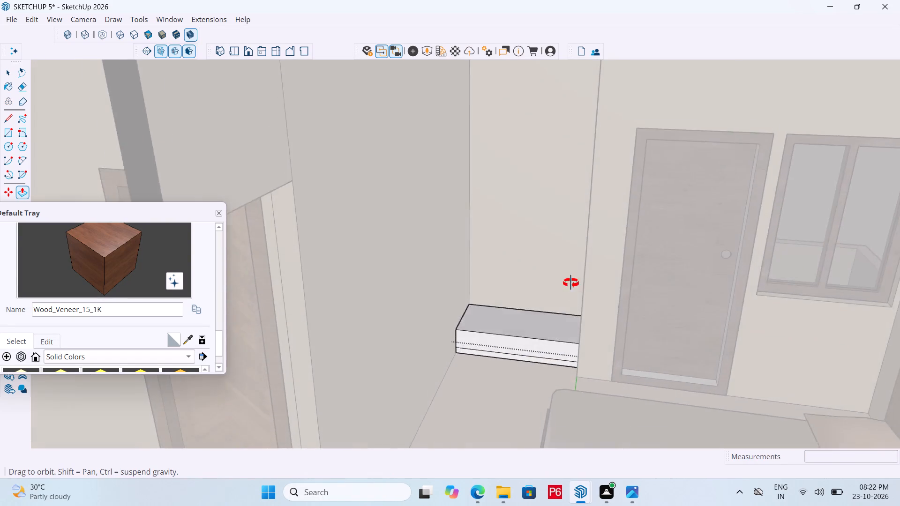
middle_drag(571, 283, 571, 216)
scroll(536, 180, down, 1)
middle_drag(536, 181, 532, 214)
scroll(532, 213, down, 1)
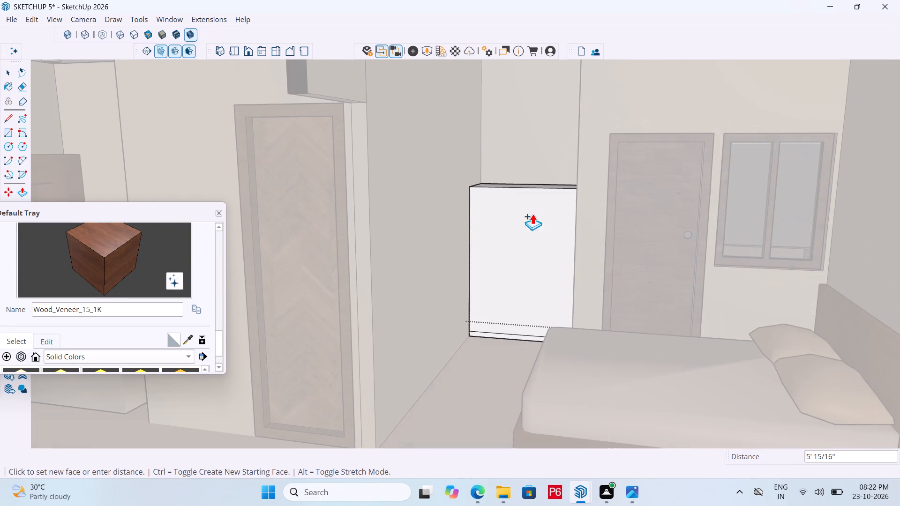
scroll(540, 239, down, 4)
click(572, 97)
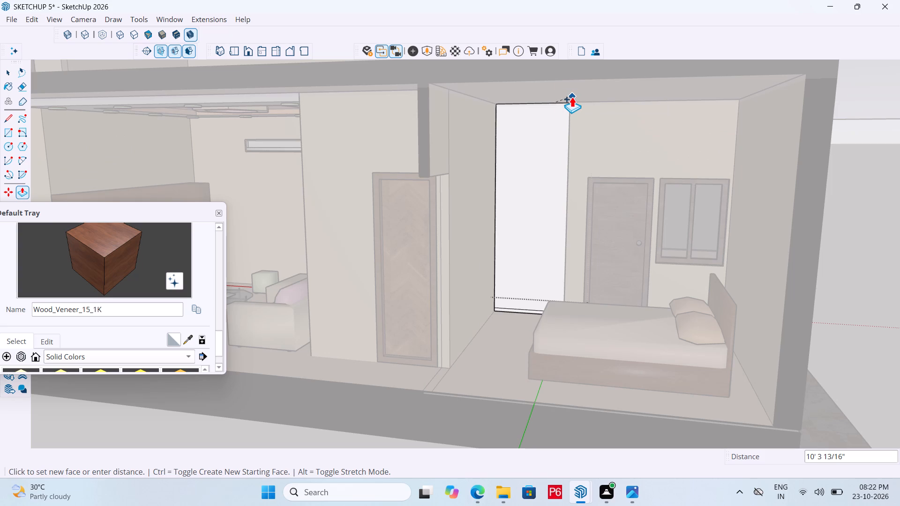
middle_drag(527, 177, 527, 170)
Save the model.
key(ctrl+s)
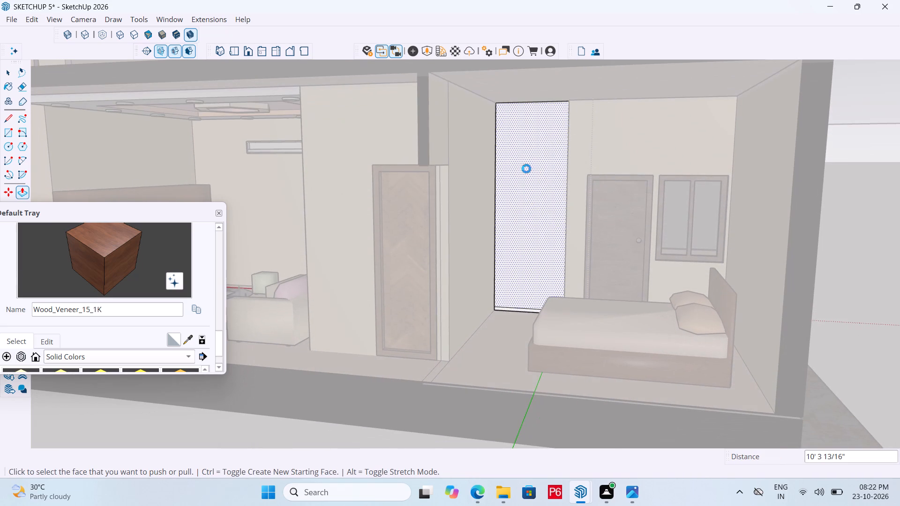
key(ctrl+s)
key(ctrl+s)
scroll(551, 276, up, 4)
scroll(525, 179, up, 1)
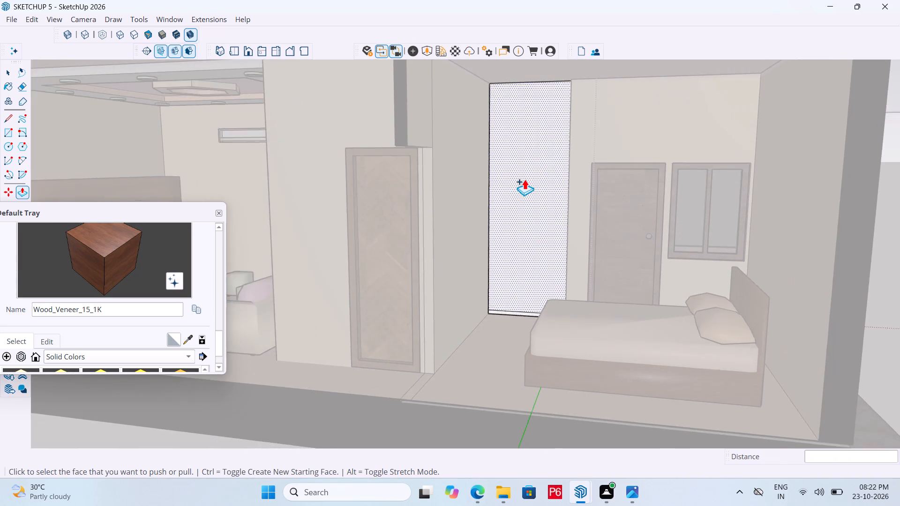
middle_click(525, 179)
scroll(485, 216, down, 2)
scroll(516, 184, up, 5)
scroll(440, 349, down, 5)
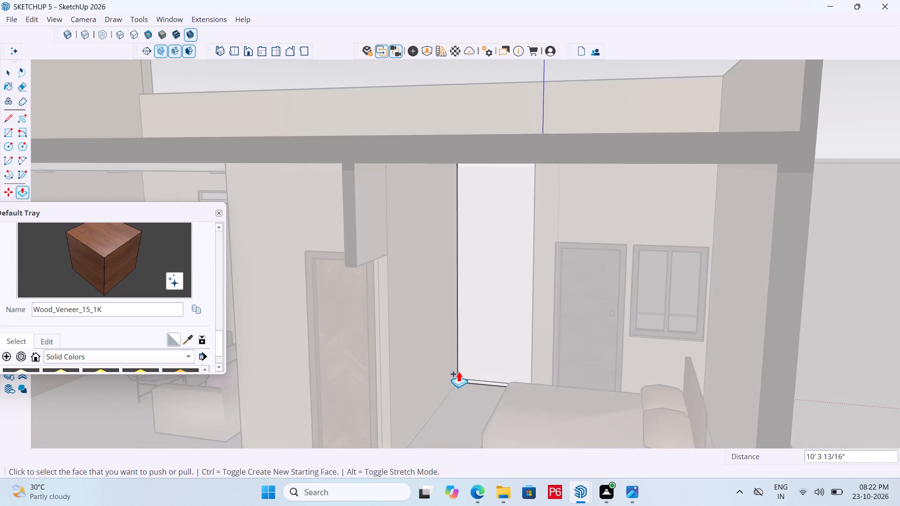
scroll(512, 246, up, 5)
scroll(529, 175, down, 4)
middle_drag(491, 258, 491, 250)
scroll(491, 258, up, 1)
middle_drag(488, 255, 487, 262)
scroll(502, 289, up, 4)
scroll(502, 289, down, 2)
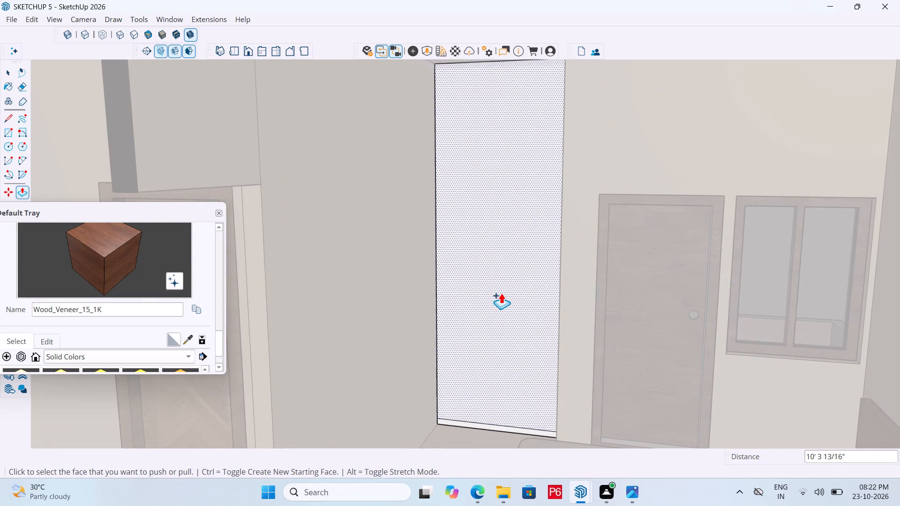
Move the floating tray clear of the drawing and editing tools.
key(t)
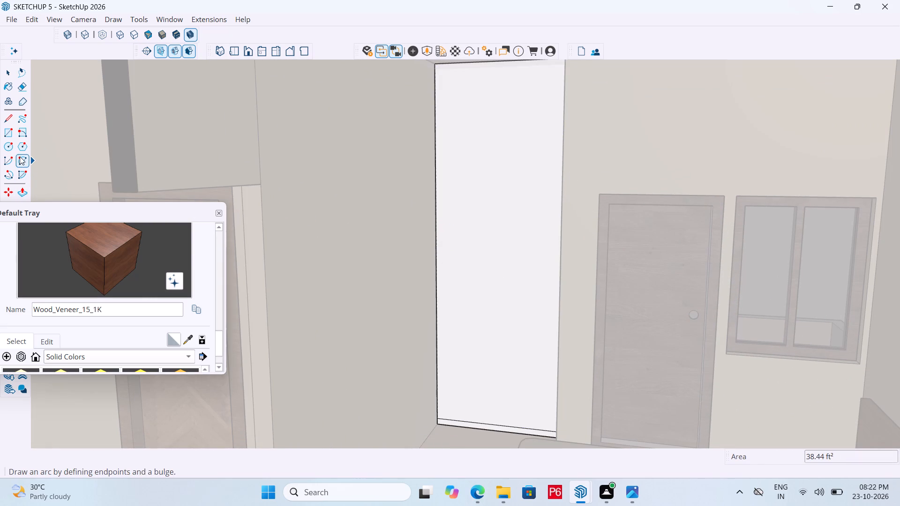
drag(54, 210, 106, 288)
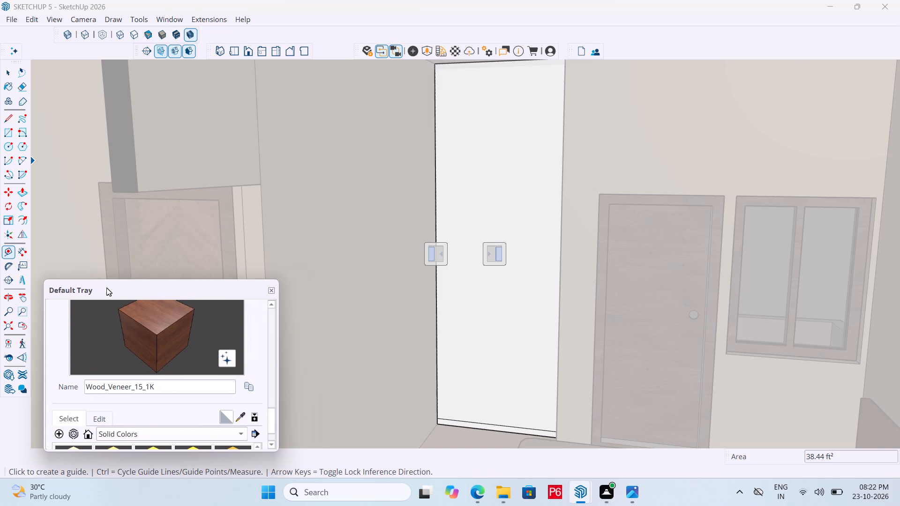
drag(106, 288, 105, 288)
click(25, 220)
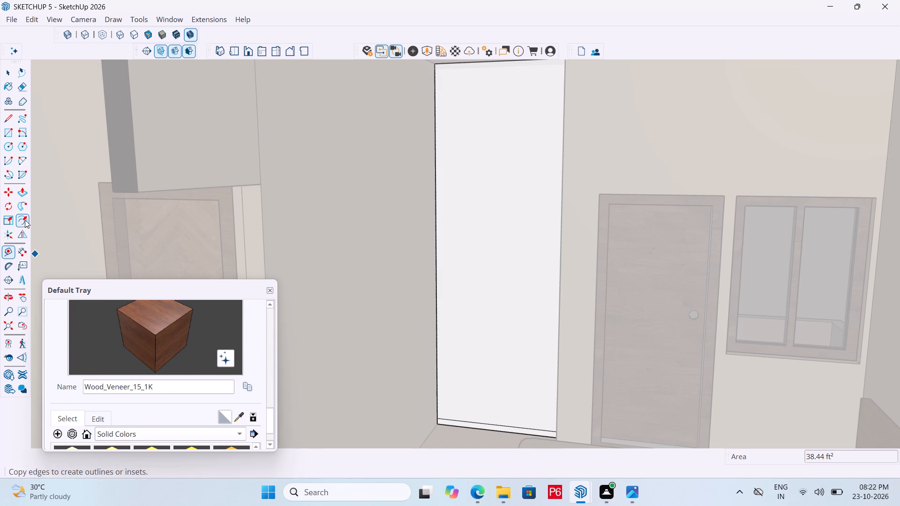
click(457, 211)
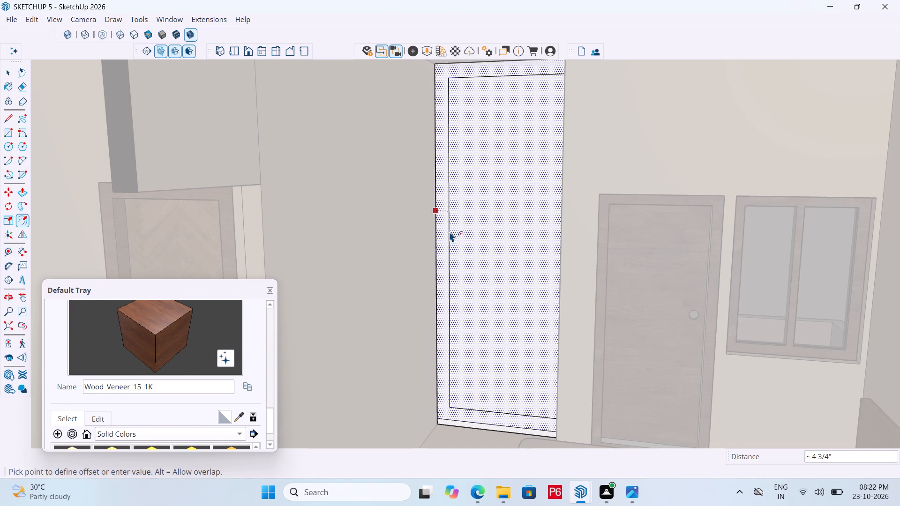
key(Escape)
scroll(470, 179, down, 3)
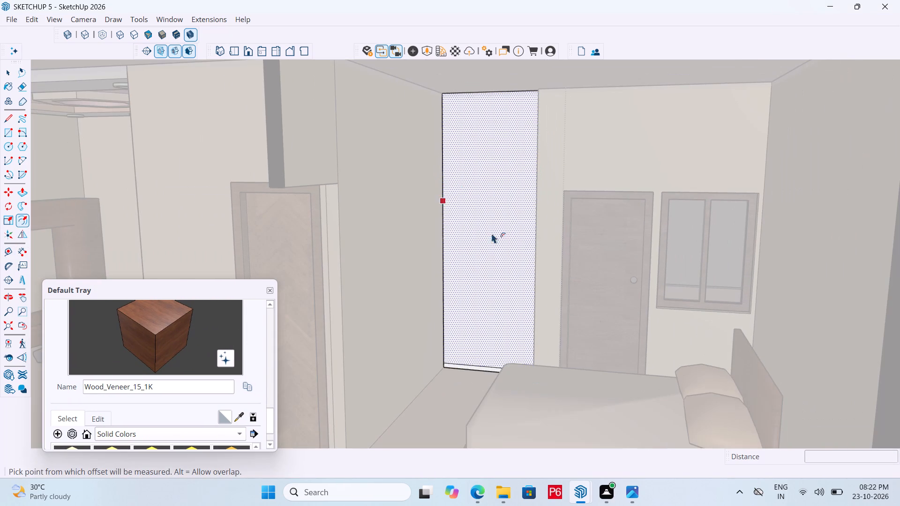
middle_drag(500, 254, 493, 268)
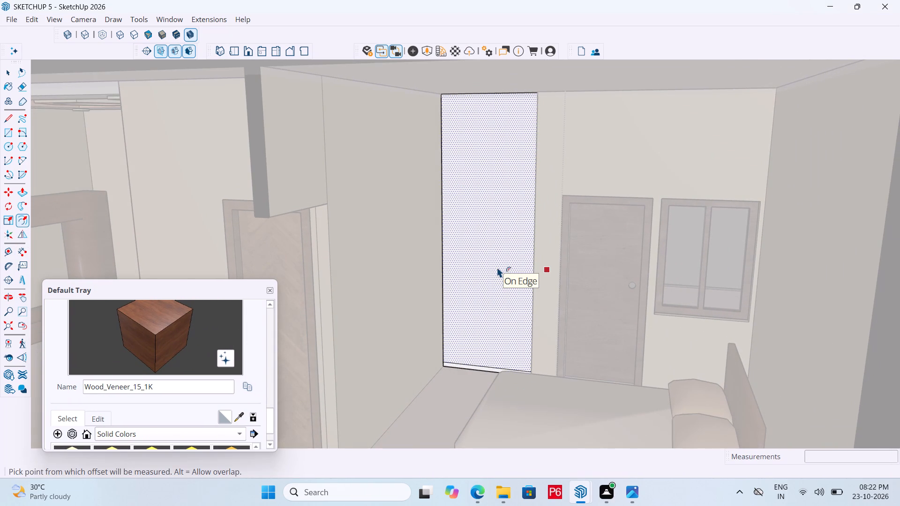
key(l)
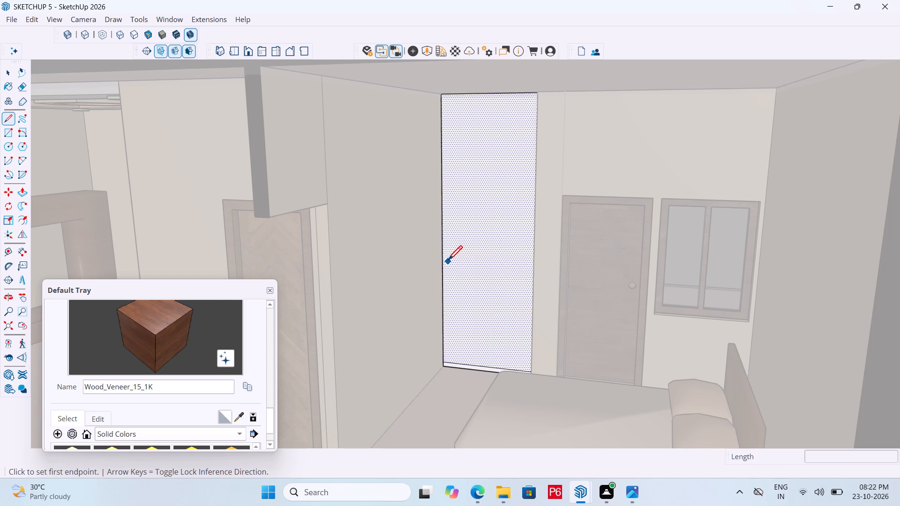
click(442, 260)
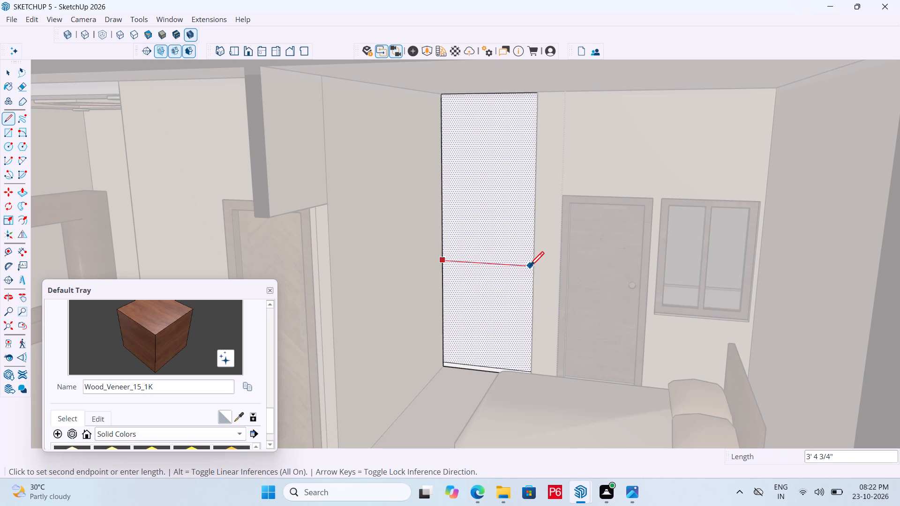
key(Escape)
Place a horizontal guide line 2' above the base on the tall block's front face.
key(t)
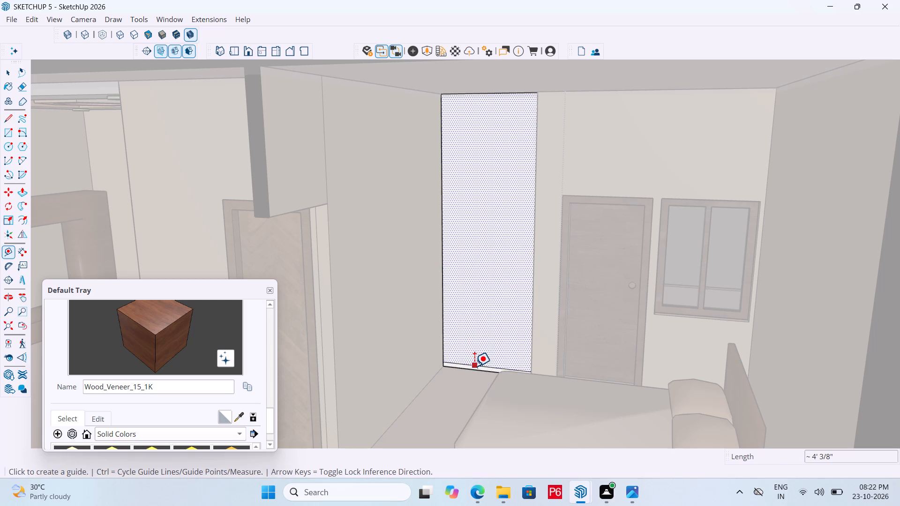
click(476, 366)
text(2')
key(Return)
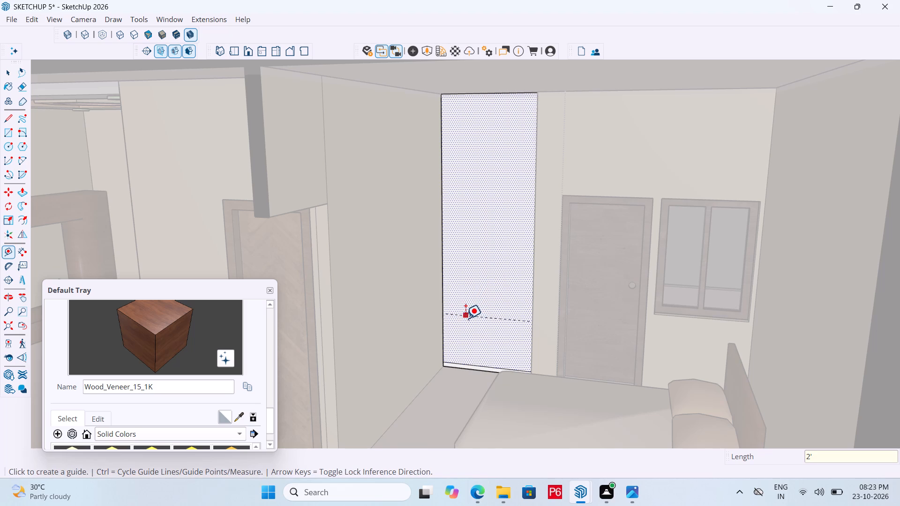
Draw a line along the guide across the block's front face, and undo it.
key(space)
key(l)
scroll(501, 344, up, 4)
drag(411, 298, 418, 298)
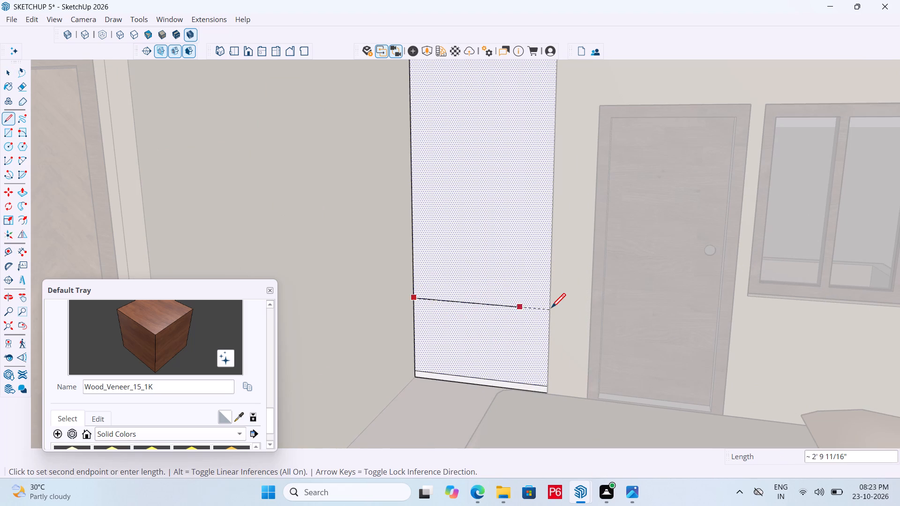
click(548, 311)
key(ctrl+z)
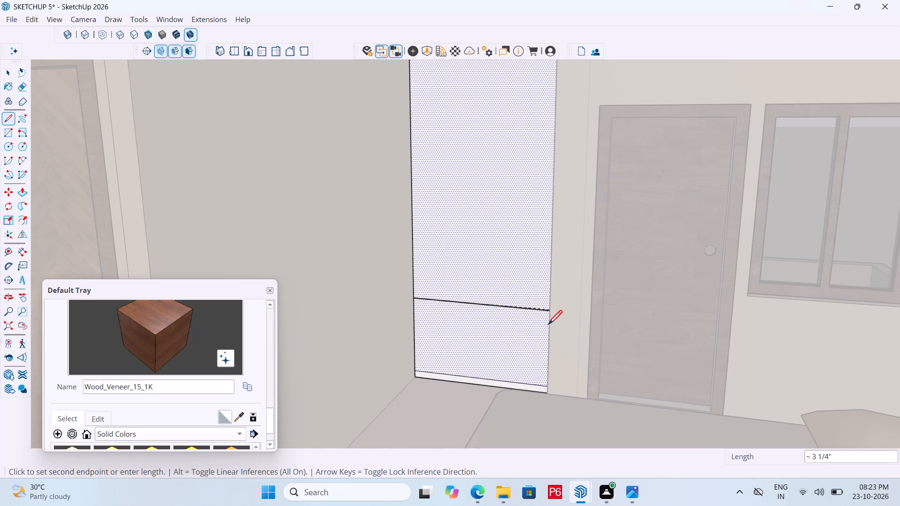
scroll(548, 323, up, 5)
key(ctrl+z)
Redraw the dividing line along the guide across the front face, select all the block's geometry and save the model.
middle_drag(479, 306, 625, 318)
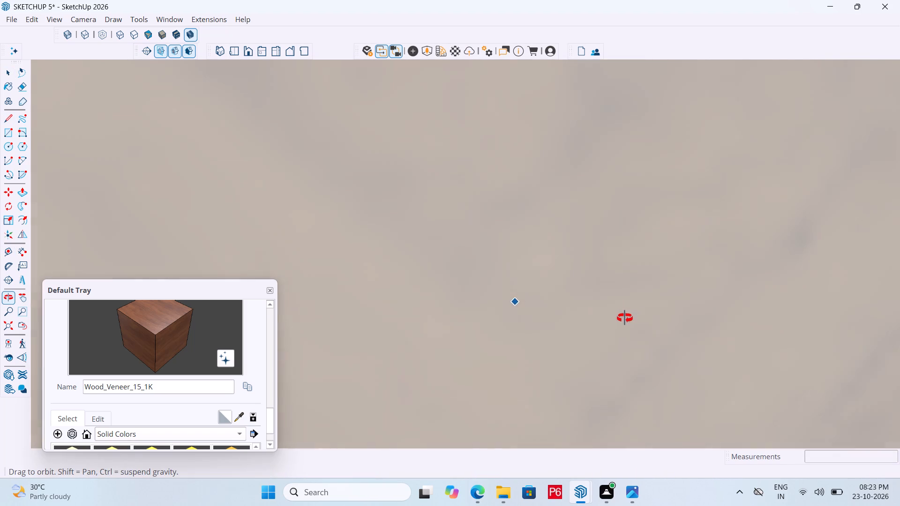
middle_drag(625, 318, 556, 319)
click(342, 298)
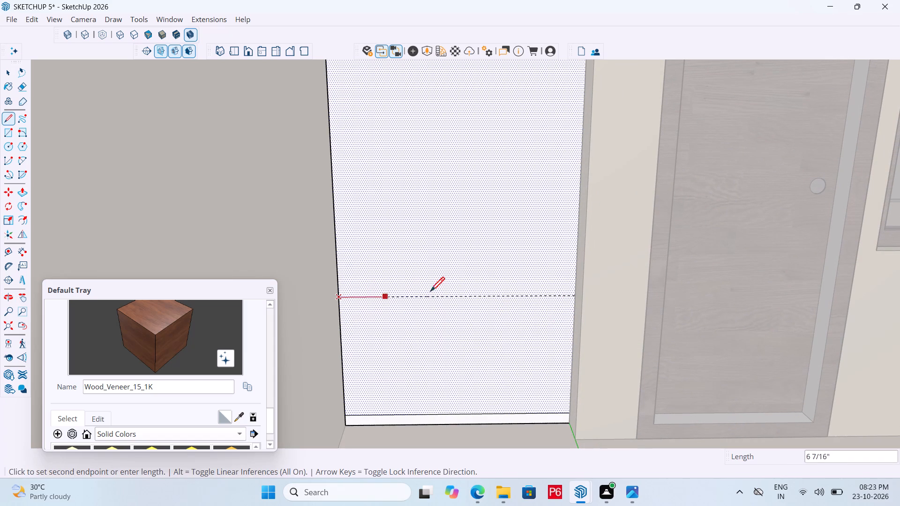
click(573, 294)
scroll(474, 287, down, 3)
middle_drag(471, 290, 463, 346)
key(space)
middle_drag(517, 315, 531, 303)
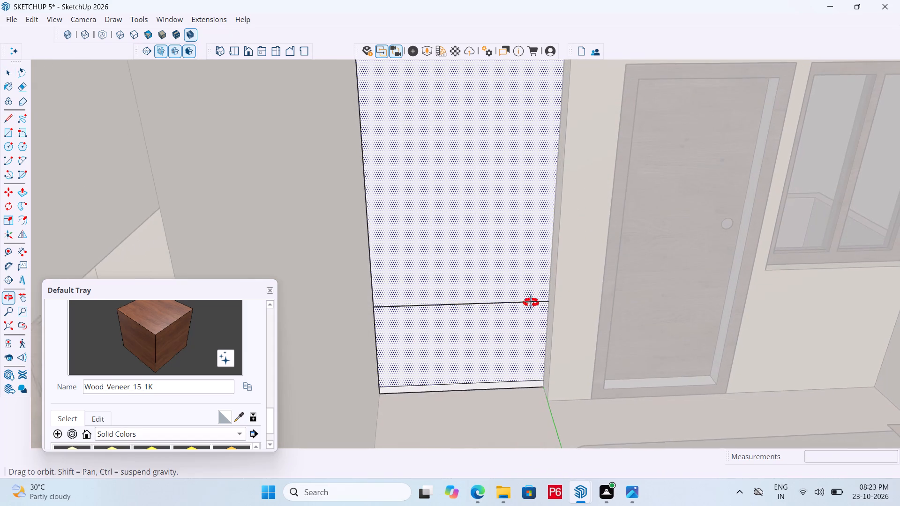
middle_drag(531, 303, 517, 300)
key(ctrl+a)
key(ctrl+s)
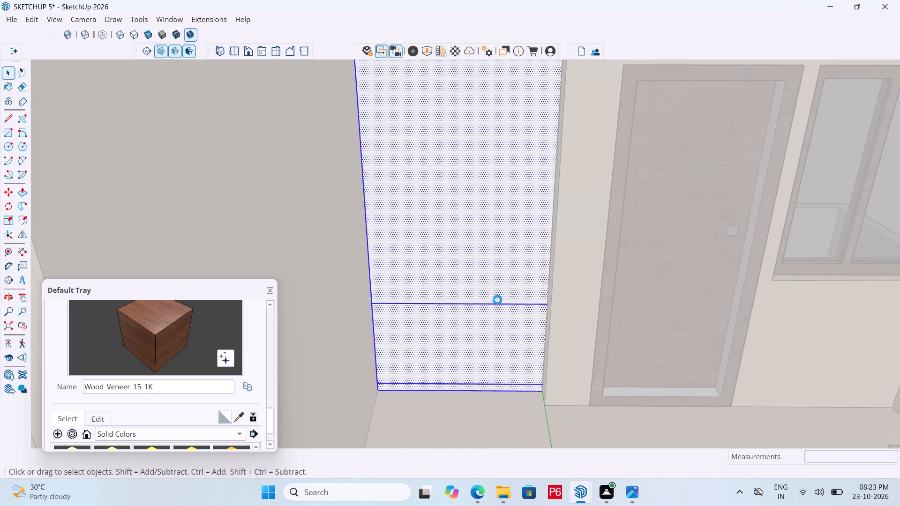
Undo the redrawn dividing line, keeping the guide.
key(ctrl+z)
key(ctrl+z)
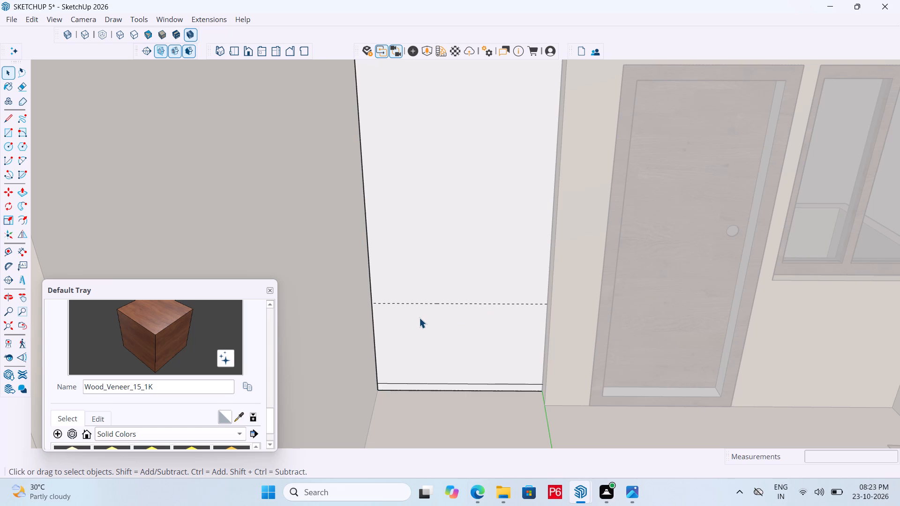
Draw a rectangle about 3' 7 5/8" by 2' on the block's front face, from the guide line down to the base strip.
key(r)
click(372, 305)
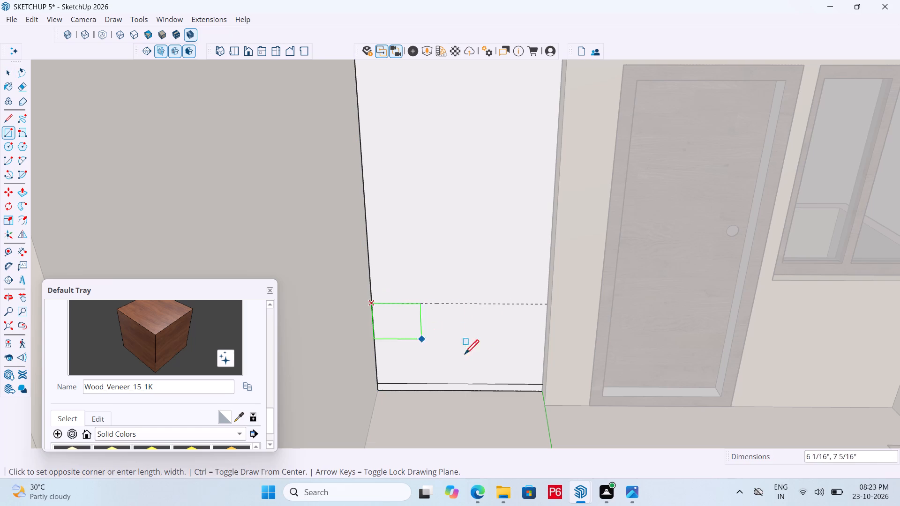
click(541, 383)
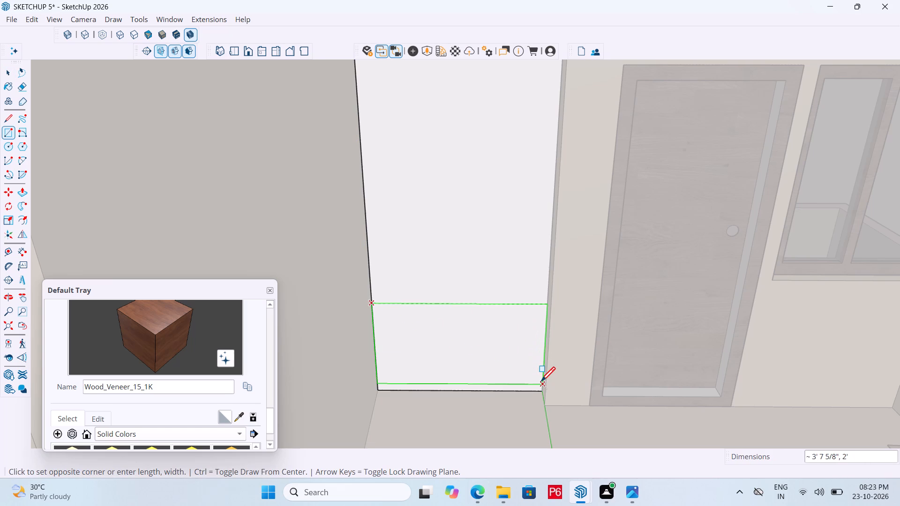
Group the new lower rectangle's face with its edges and open the group for editing.
middle_drag(529, 368, 458, 328)
key(space)
double_click(462, 321)
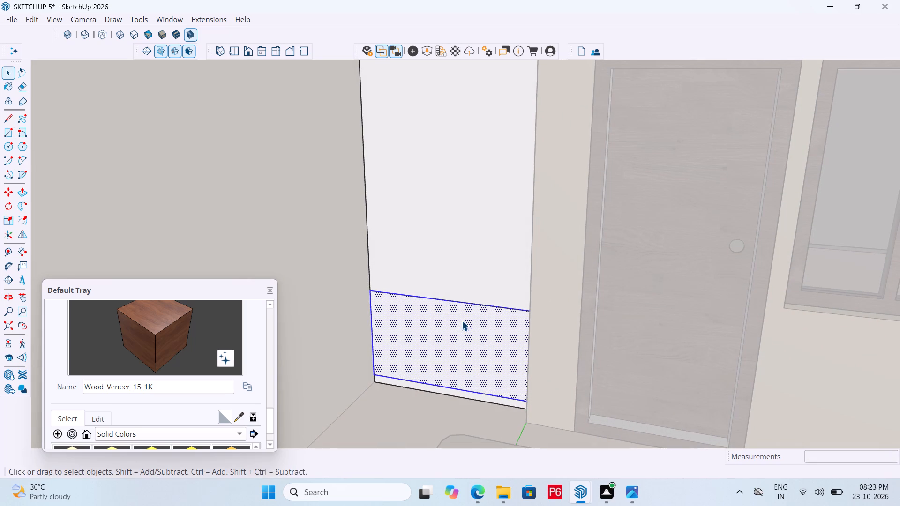
right_click(462, 320)
click(541, 194)
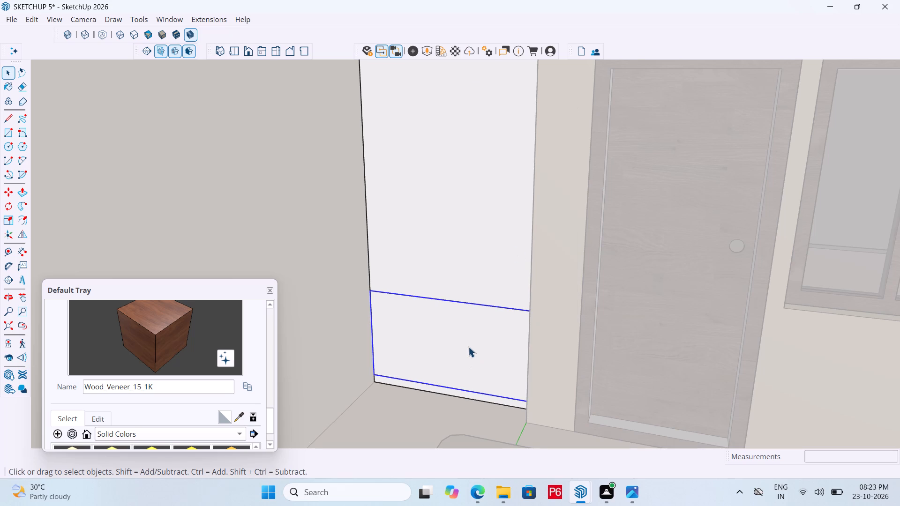
double_click(468, 347)
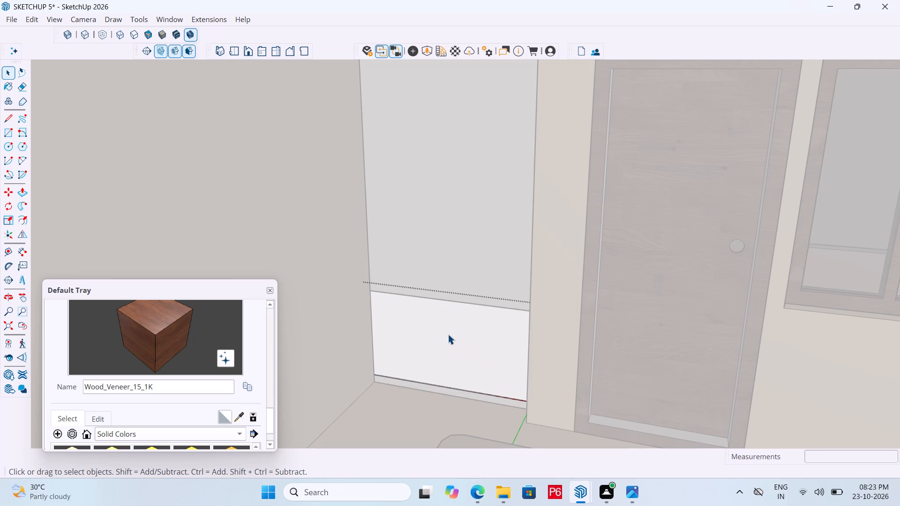
Split the lower panel in half with a vertical line from its top edge's midpoint to its bottom edge.
key(t)
key(l)
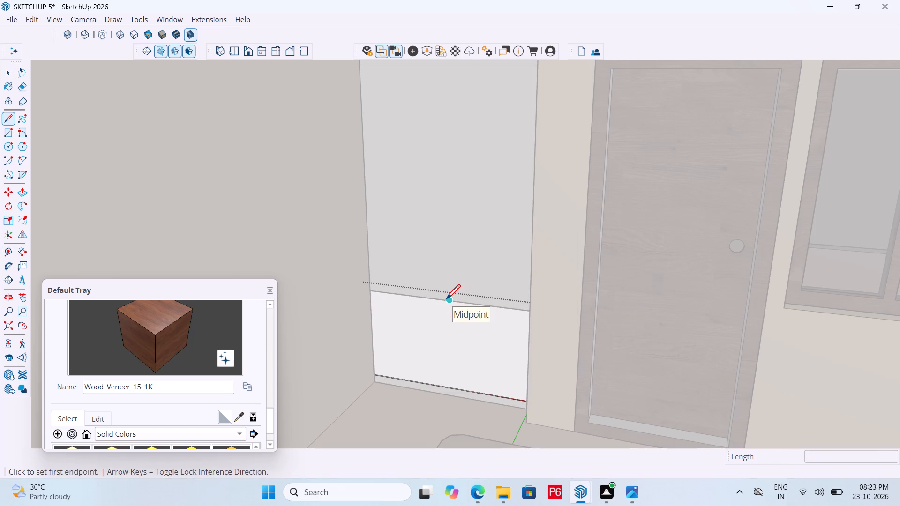
drag(446, 300, 446, 305)
click(455, 389)
key(space)
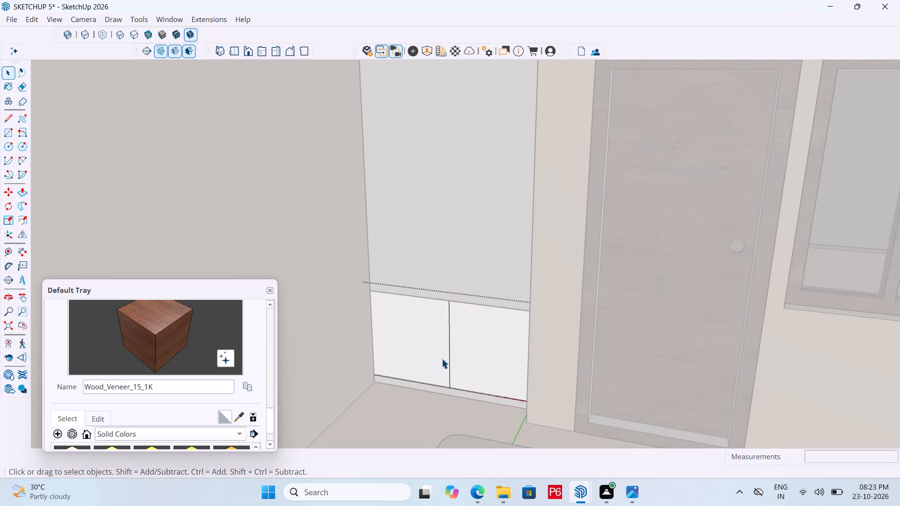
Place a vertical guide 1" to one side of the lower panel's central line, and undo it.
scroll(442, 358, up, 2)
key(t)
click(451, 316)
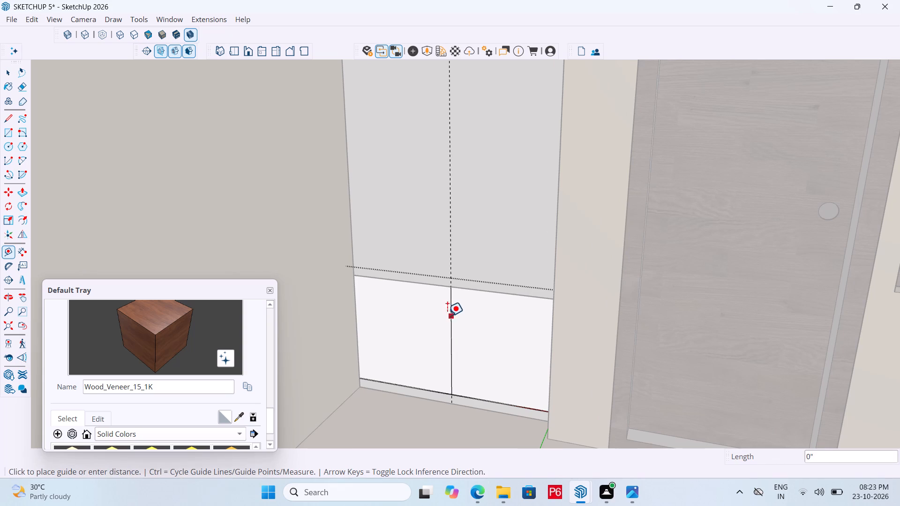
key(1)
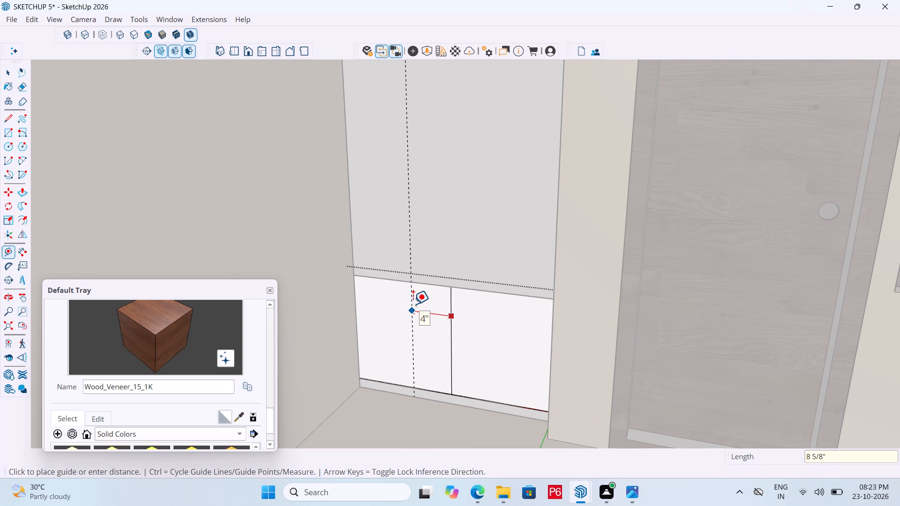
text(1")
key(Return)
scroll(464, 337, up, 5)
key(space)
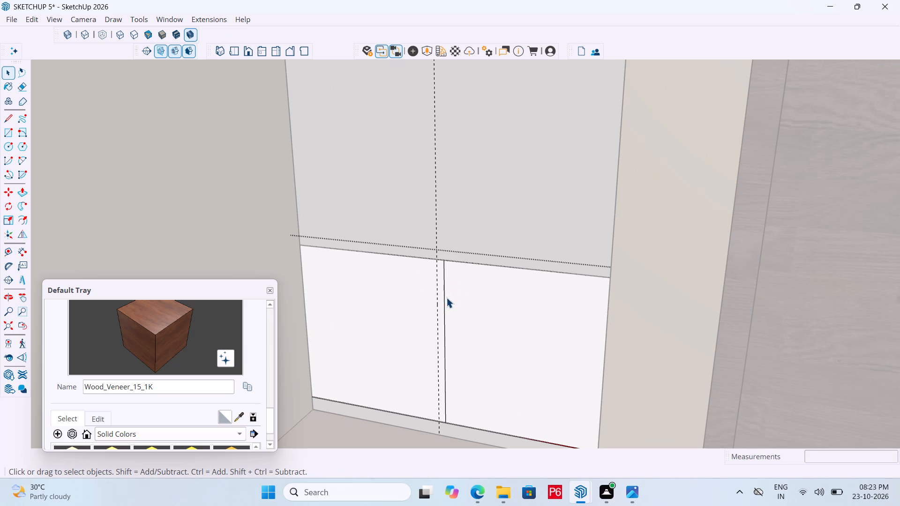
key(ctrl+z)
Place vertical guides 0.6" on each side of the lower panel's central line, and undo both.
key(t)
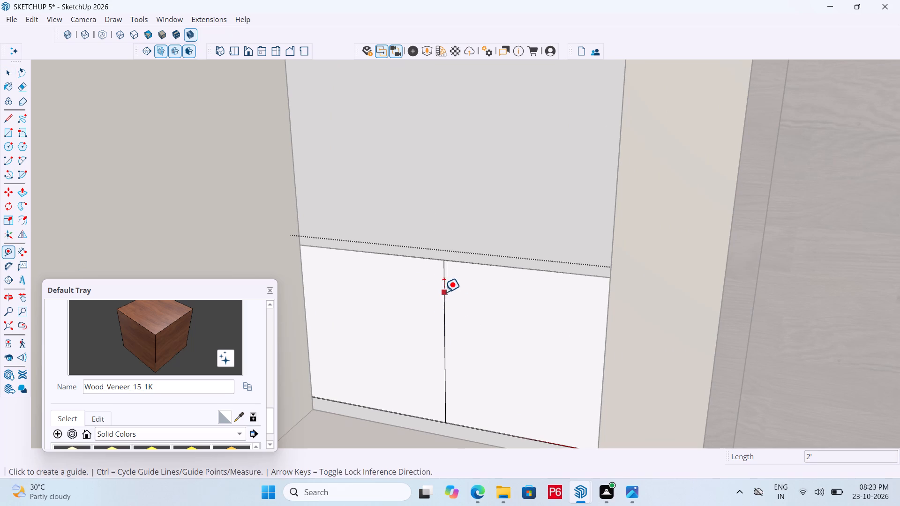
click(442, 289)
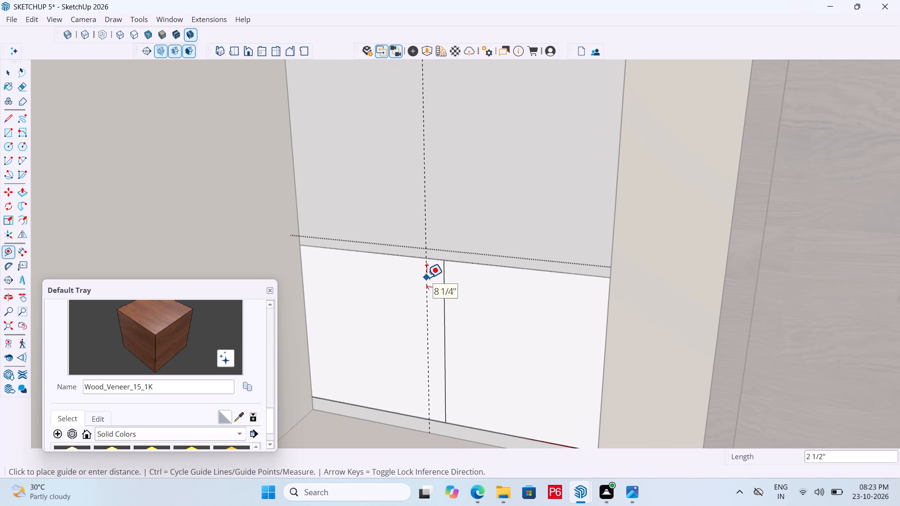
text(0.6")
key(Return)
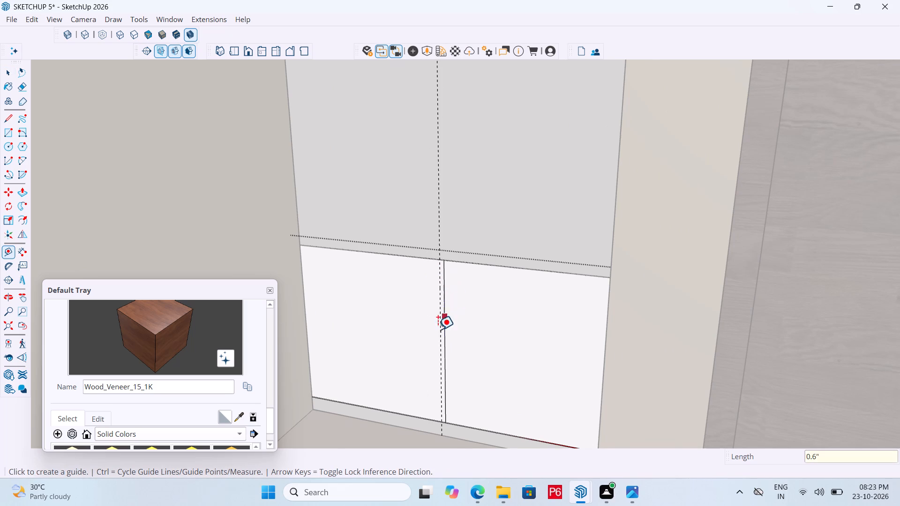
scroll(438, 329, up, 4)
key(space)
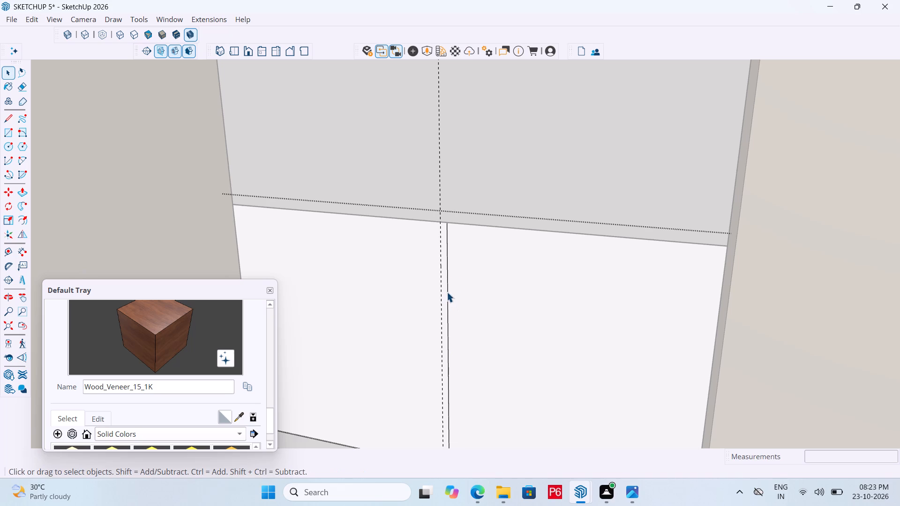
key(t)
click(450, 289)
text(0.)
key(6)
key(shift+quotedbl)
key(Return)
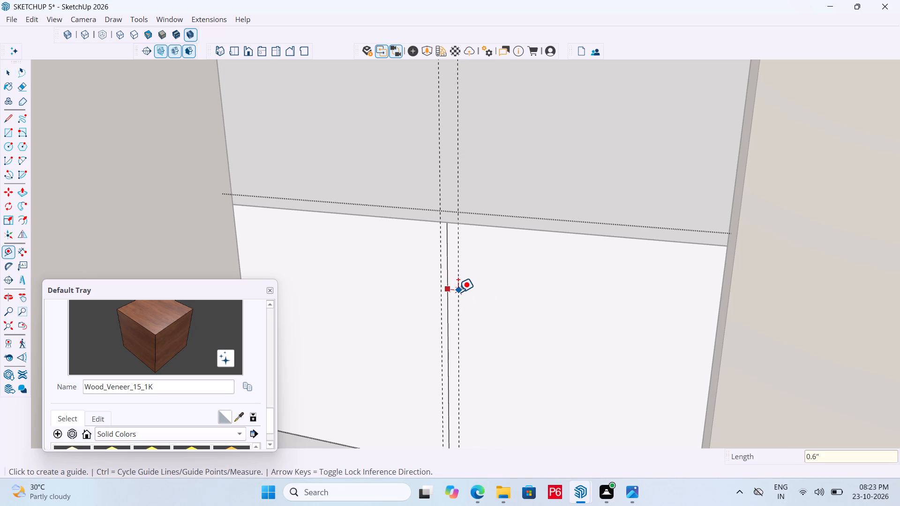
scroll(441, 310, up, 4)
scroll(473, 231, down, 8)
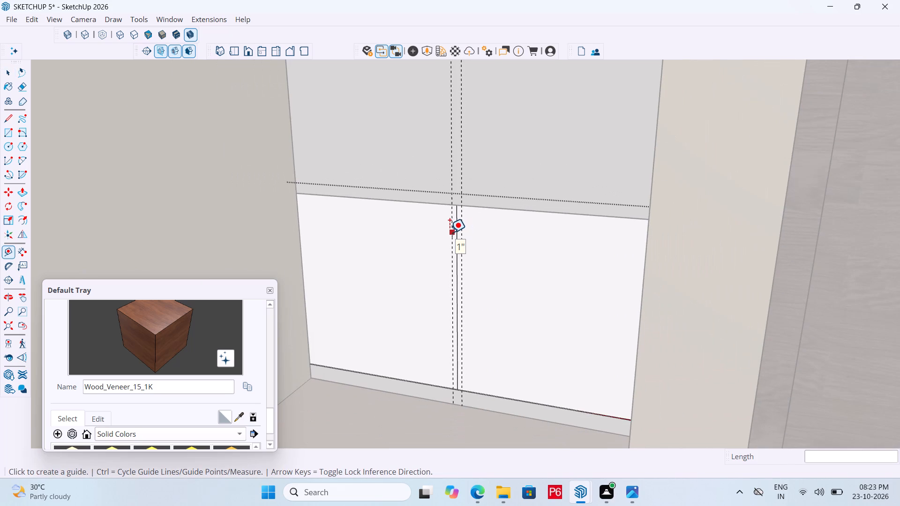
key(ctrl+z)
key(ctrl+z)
Place vertical guides 0.2" on each side of the lower panel's central line.
scroll(459, 276, up, 5)
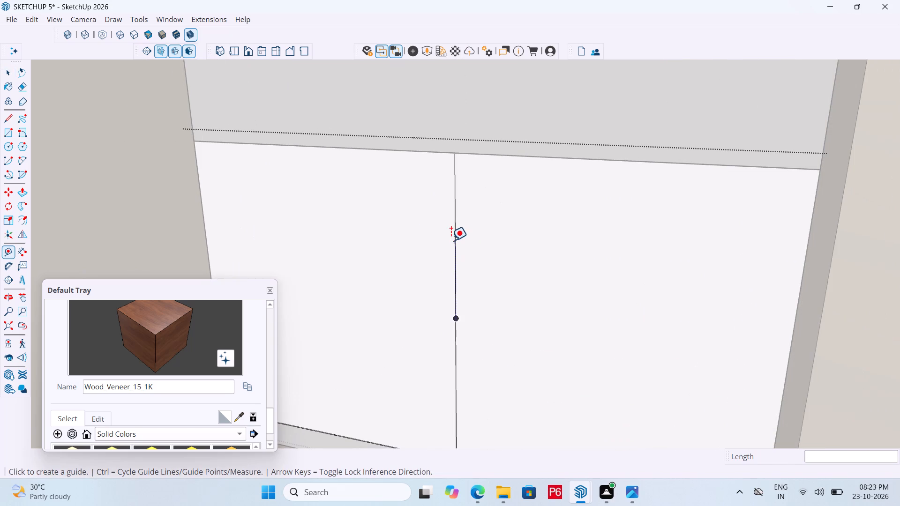
click(455, 242)
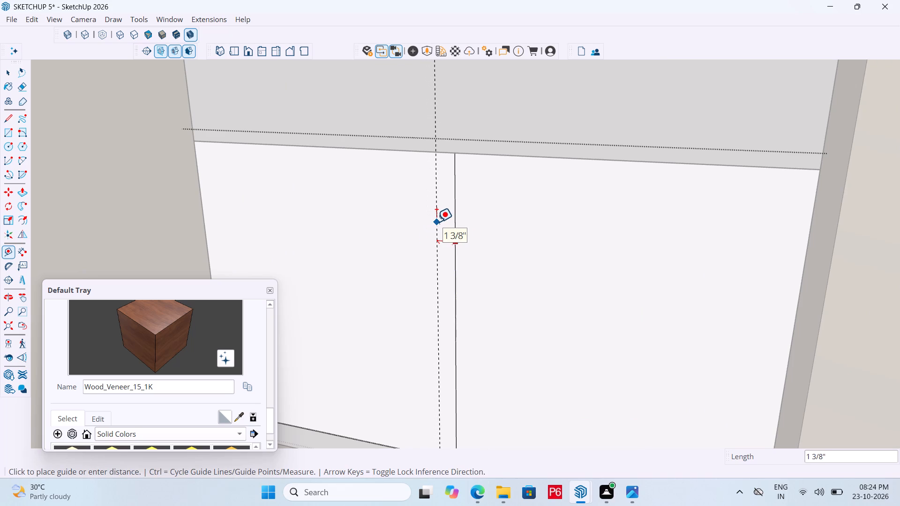
text(0.2")
key(Return)
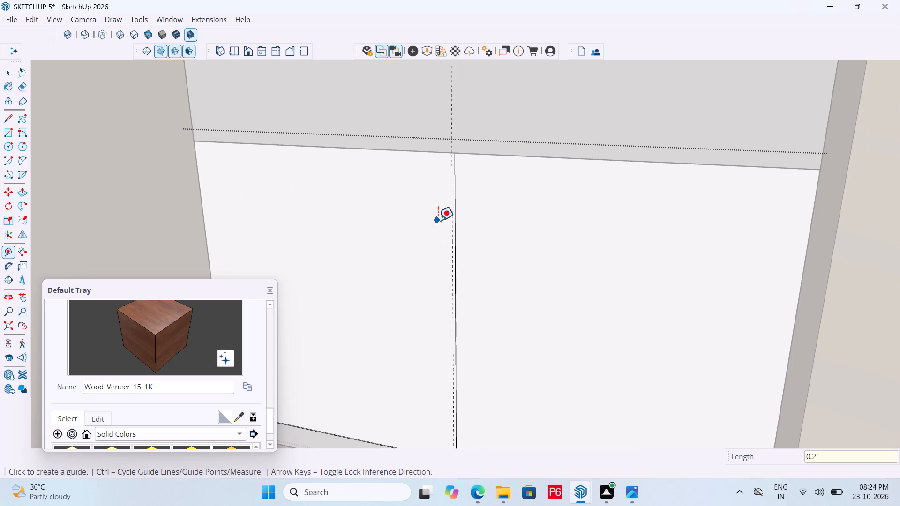
scroll(449, 238, up, 5)
key(space)
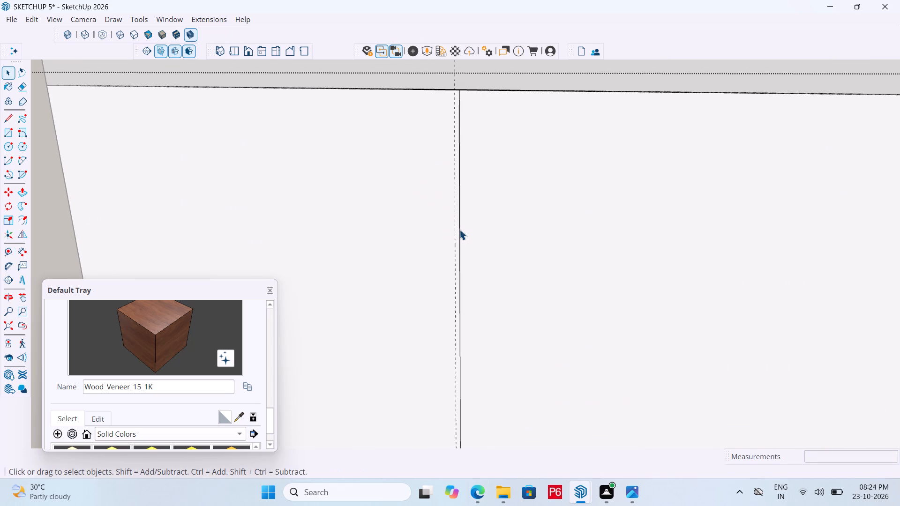
key(t)
click(460, 230)
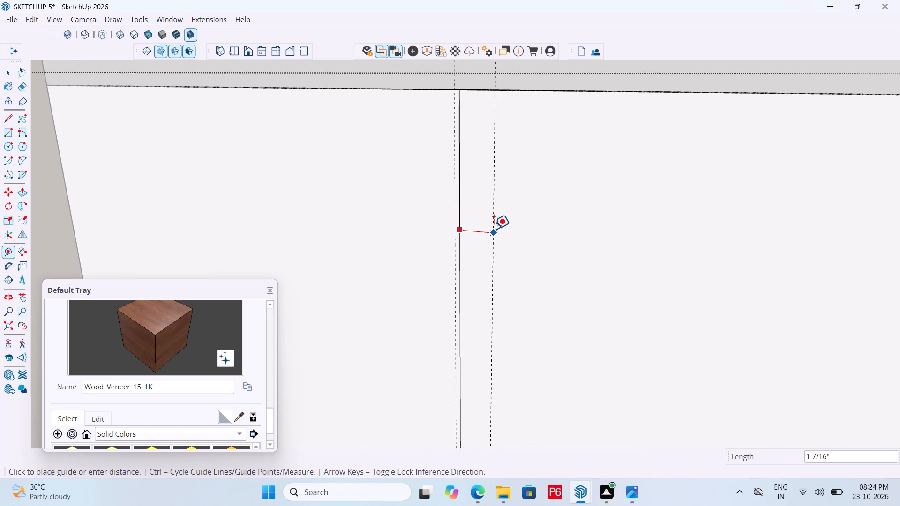
text(0.2")
key(Return)
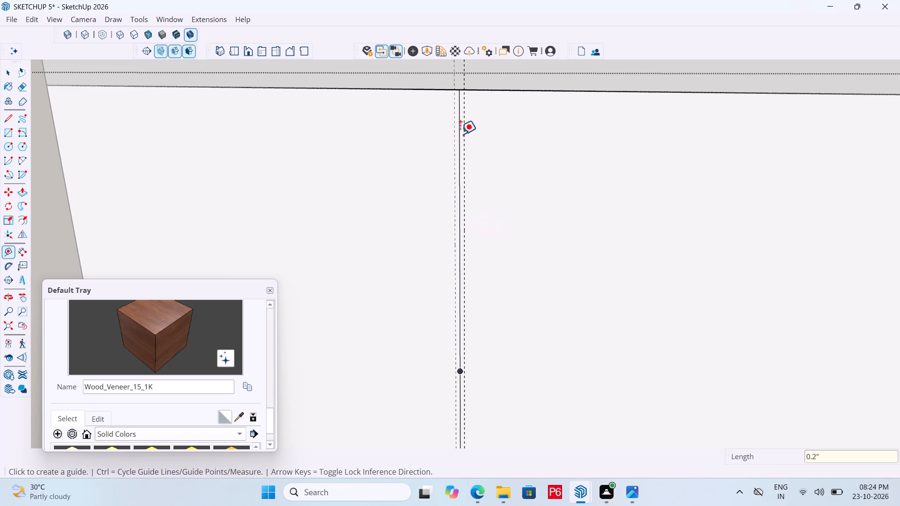
Draw a narrow rectangle about 3/8" by 2' between the two guides, over the panel's full height.
scroll(422, 94, down, 5)
key(r)
scroll(454, 109, up, 8)
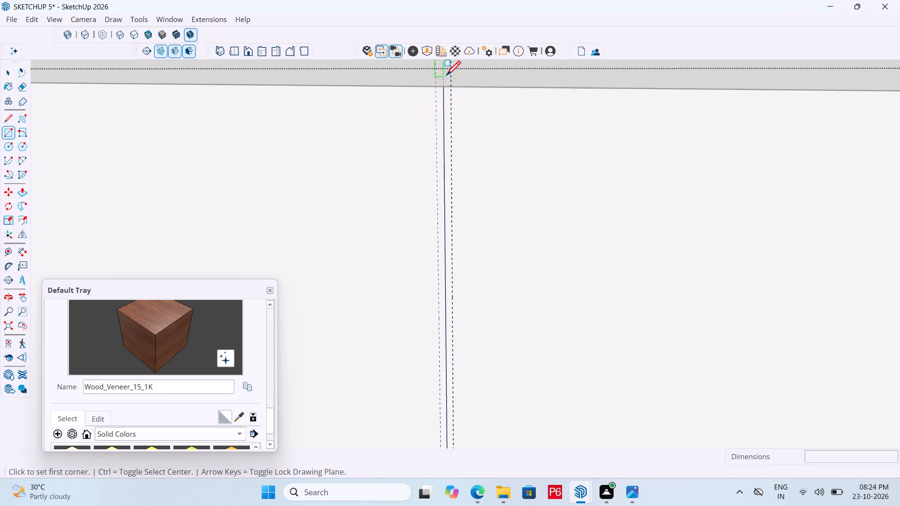
scroll(439, 89, up, 3)
click(438, 87)
scroll(435, 136, down, 4)
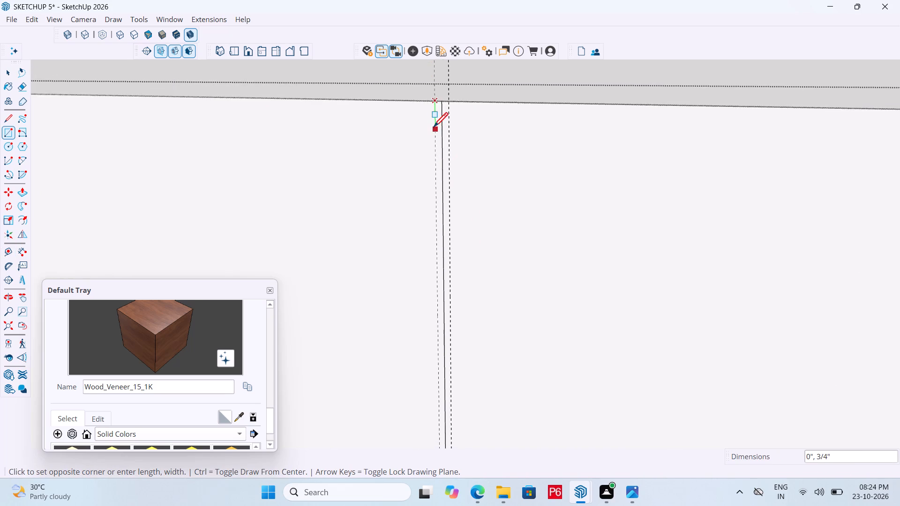
scroll(434, 128, down, 15)
scroll(451, 278, up, 9)
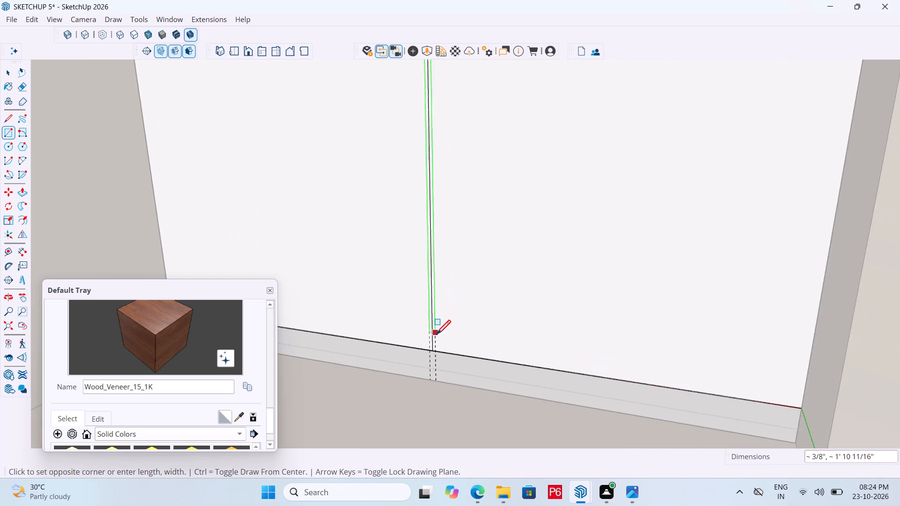
scroll(436, 336, up, 9)
click(433, 378)
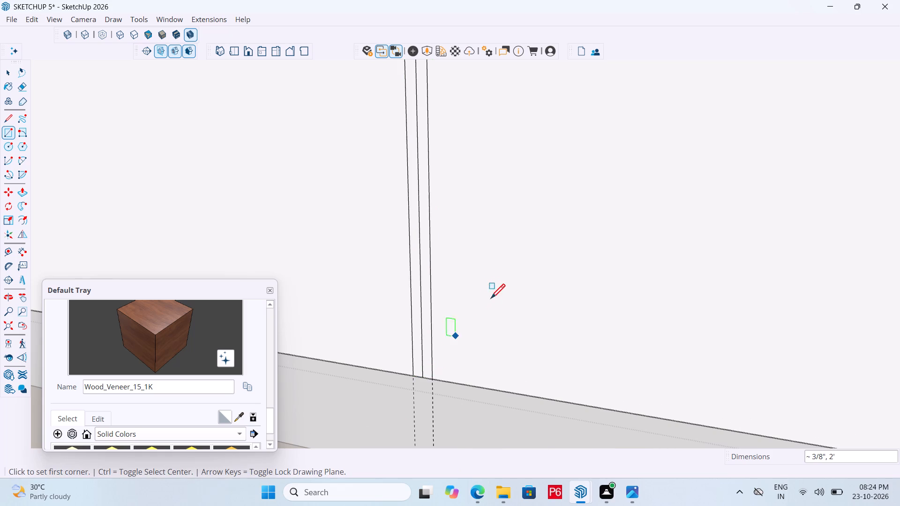
Erase the two vertical guides and the central line inside the narrow strip.
scroll(495, 295, down, 7)
key(space)
scroll(492, 280, down, 1)
key(e)
drag(468, 356, 450, 349)
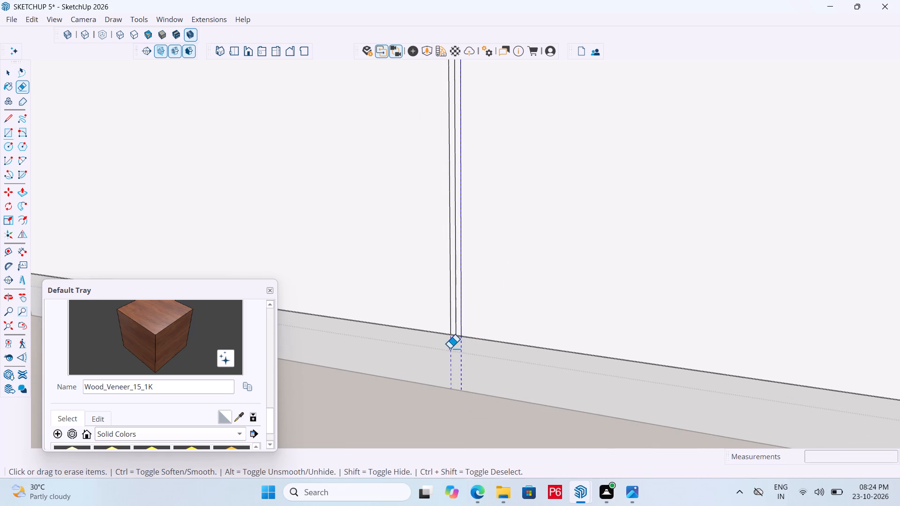
drag(450, 349, 449, 347)
scroll(457, 319, up, 4)
drag(458, 310, 458, 305)
drag(457, 296, 457, 285)
drag(457, 277, 456, 270)
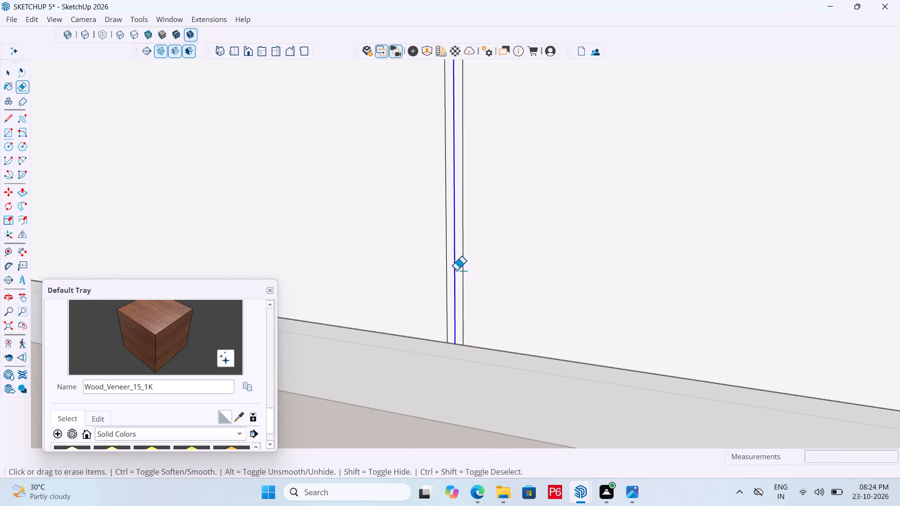
drag(456, 270, 456, 268)
Save the model.
scroll(467, 306, down, 18)
key(ctrl+s)
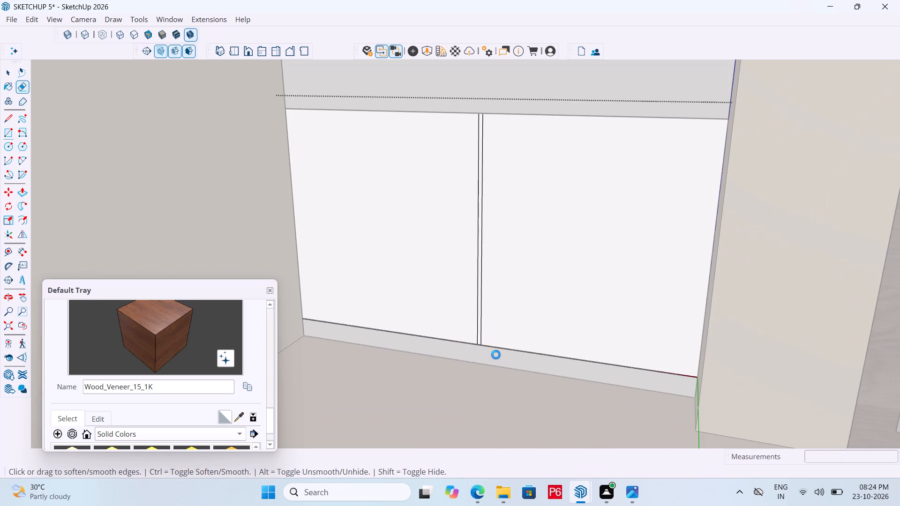
key(ctrl+s)
key(ctrl+s)
key(ctrl+s)
key(ctrl+s)
key(ctrl+s)
key(space)
Draw a horizontal line about 1' 9 5/8" long across the right-hand panel, from the strip edge's midpoint to the outer edge.
scroll(504, 355, down, 2)
key(space)
middle_drag(520, 263, 537, 269)
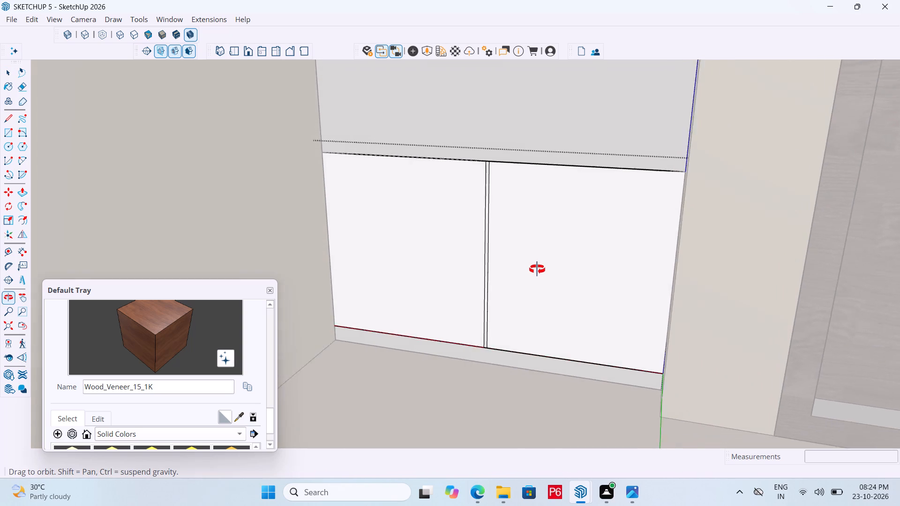
middle_drag(537, 269, 532, 275)
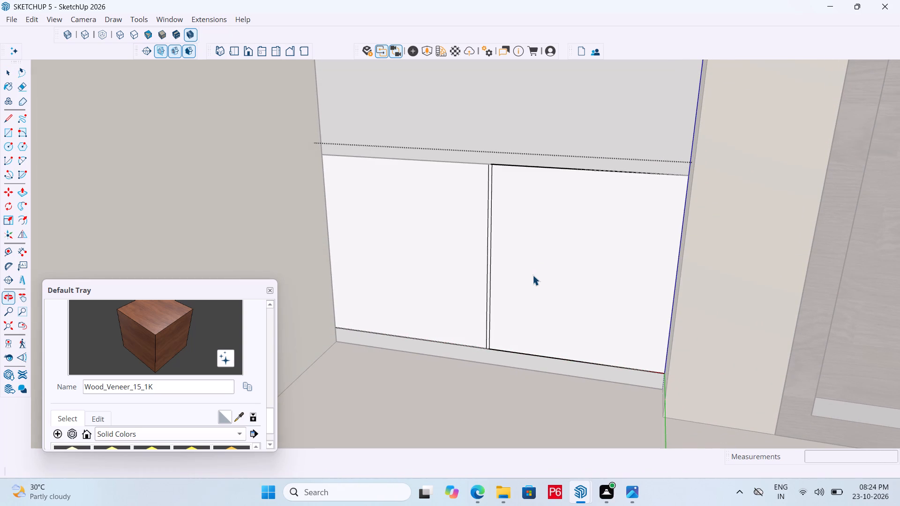
key(l)
click(492, 260)
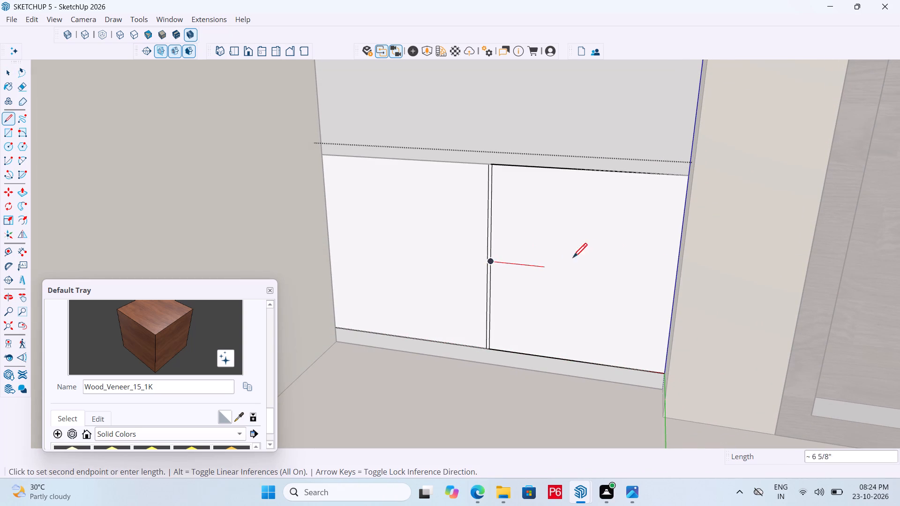
middle_drag(680, 277, 677, 271)
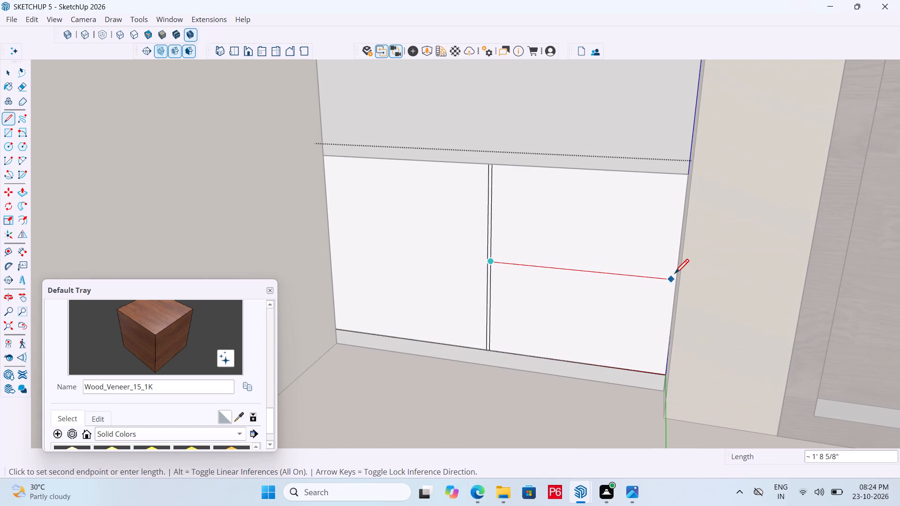
click(676, 279)
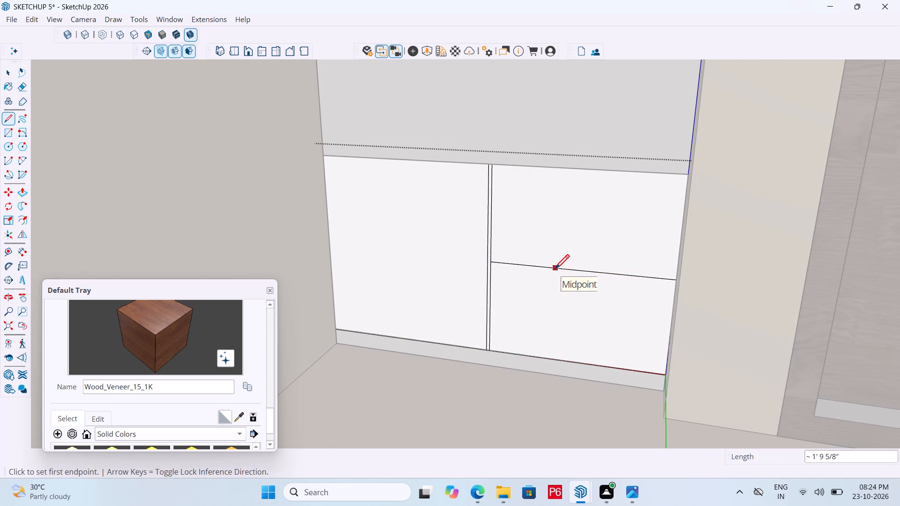
Undo the horizontal line and redraw the split as two stacked rectangles, each about 1' by 1' 9 5/8", on the right-hand panel.
key(ctrl+z)
key(r)
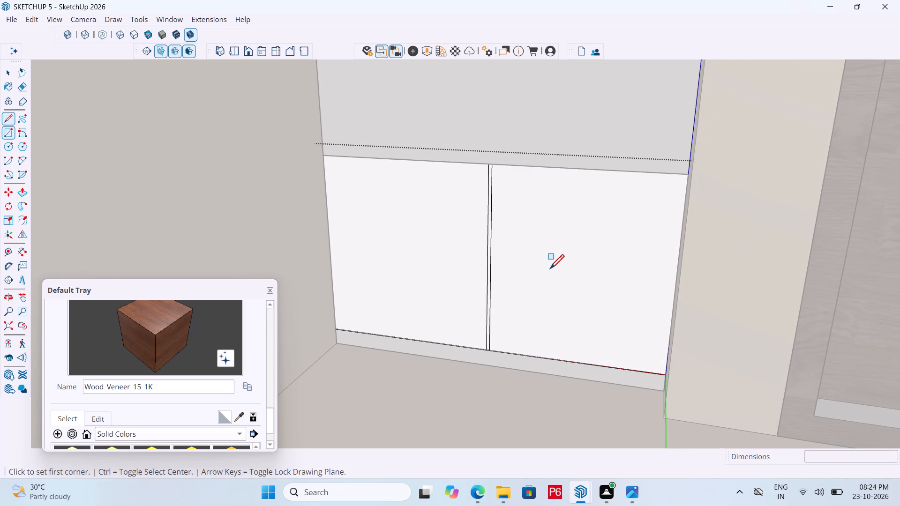
click(493, 262)
middle_drag(662, 179, 733, 169)
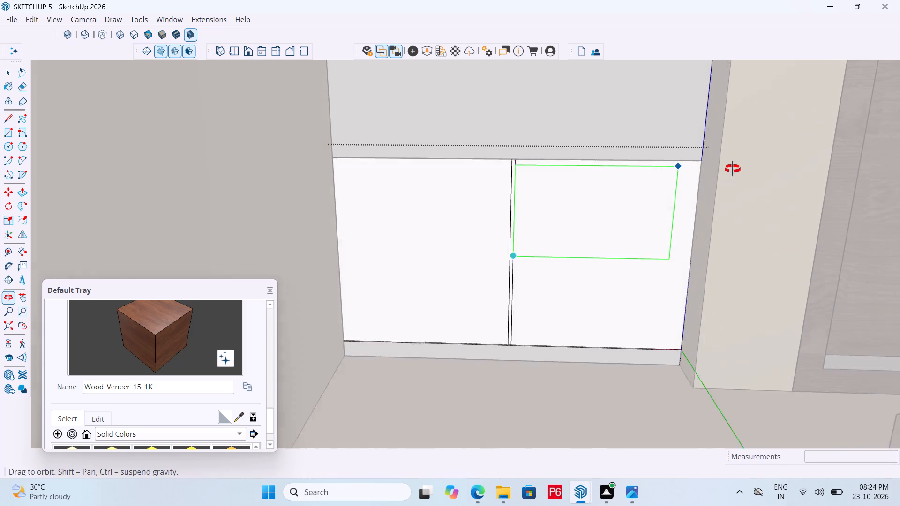
middle_drag(733, 169, 757, 163)
click(700, 154)
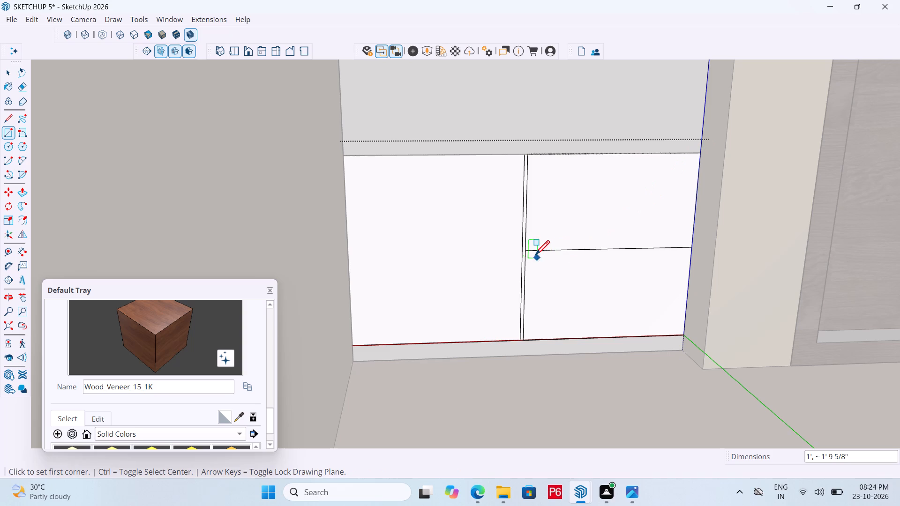
drag(527, 252, 532, 252)
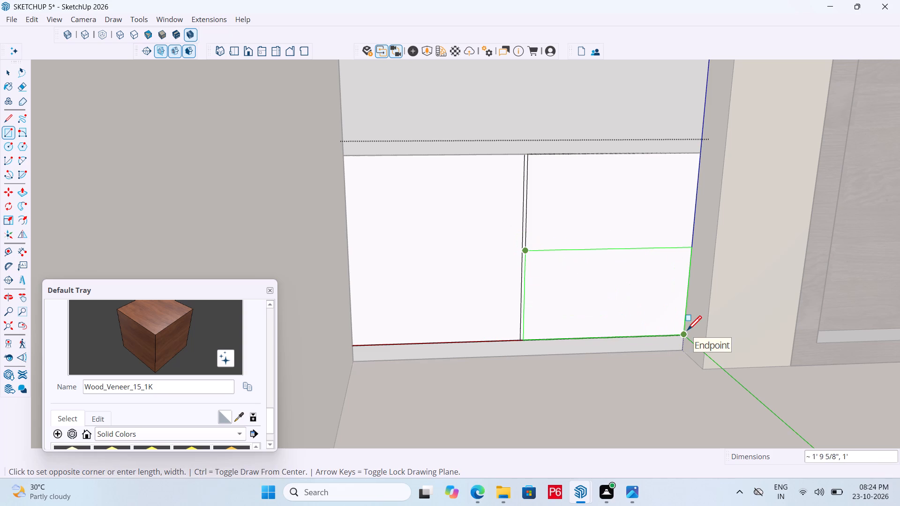
click(687, 332)
middle_drag(589, 312, 543, 303)
key(space)
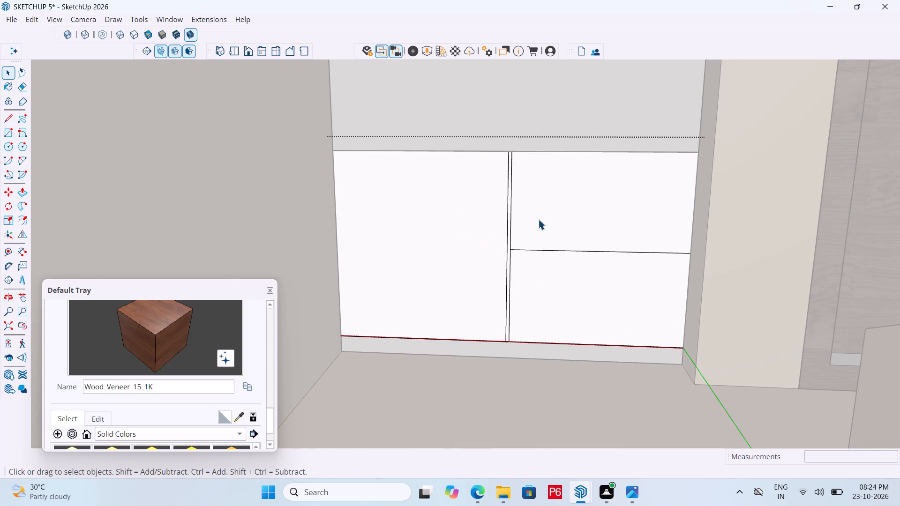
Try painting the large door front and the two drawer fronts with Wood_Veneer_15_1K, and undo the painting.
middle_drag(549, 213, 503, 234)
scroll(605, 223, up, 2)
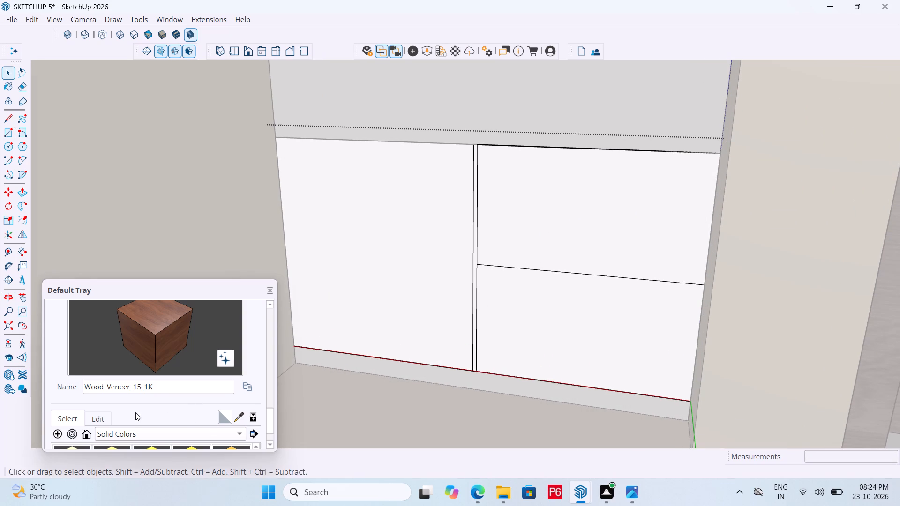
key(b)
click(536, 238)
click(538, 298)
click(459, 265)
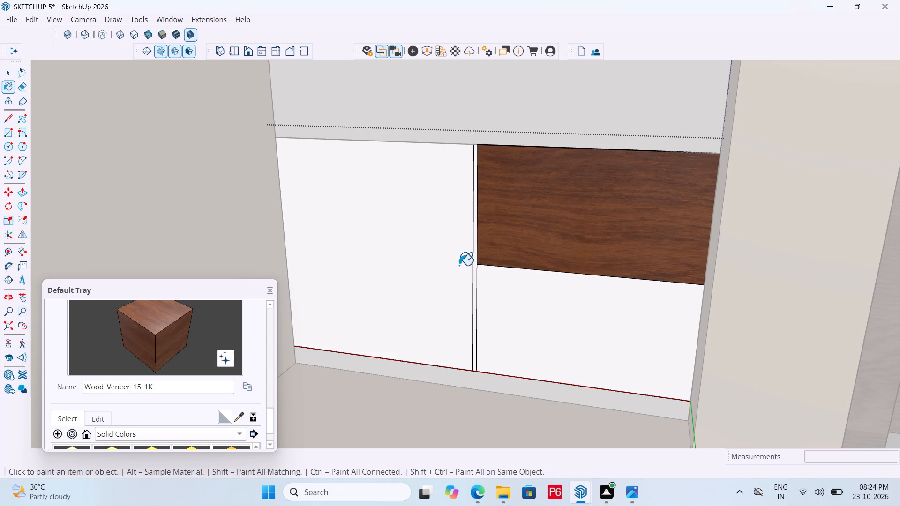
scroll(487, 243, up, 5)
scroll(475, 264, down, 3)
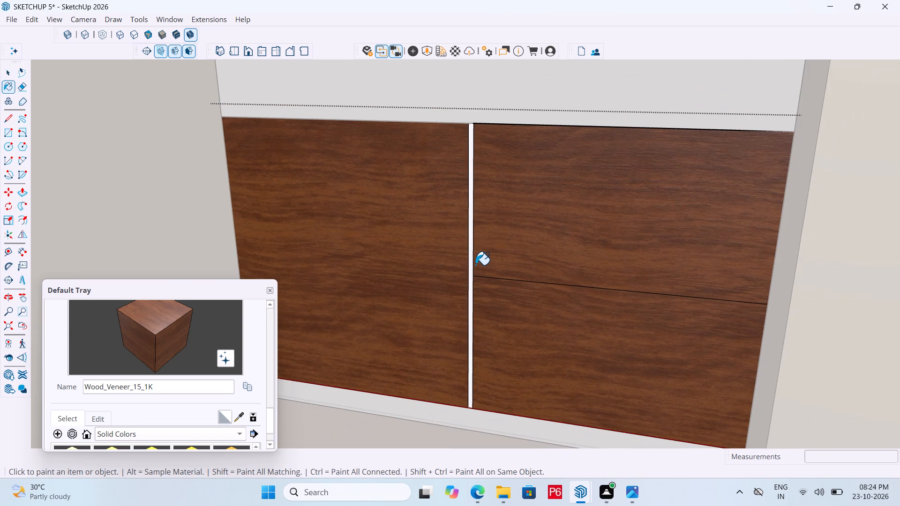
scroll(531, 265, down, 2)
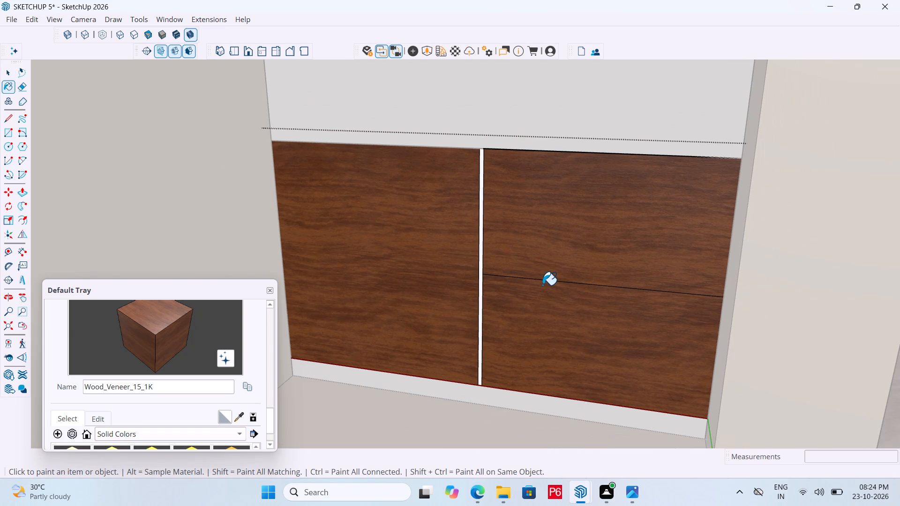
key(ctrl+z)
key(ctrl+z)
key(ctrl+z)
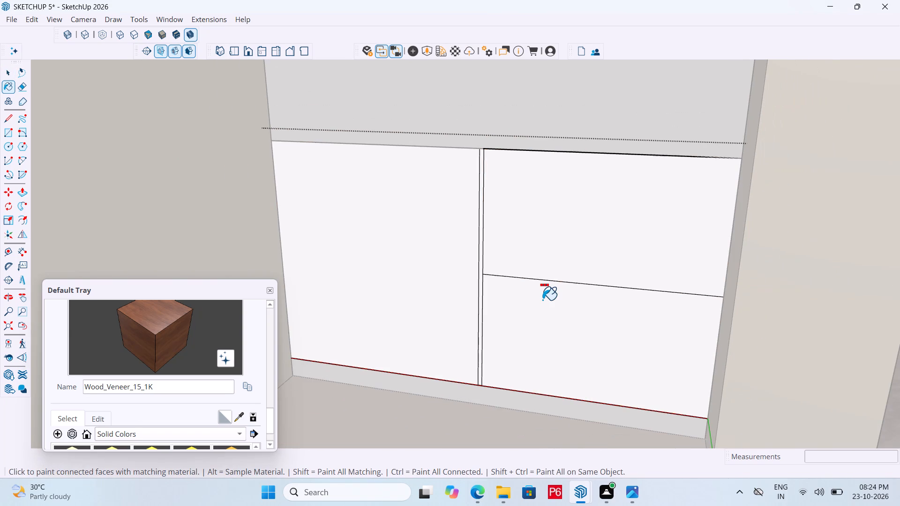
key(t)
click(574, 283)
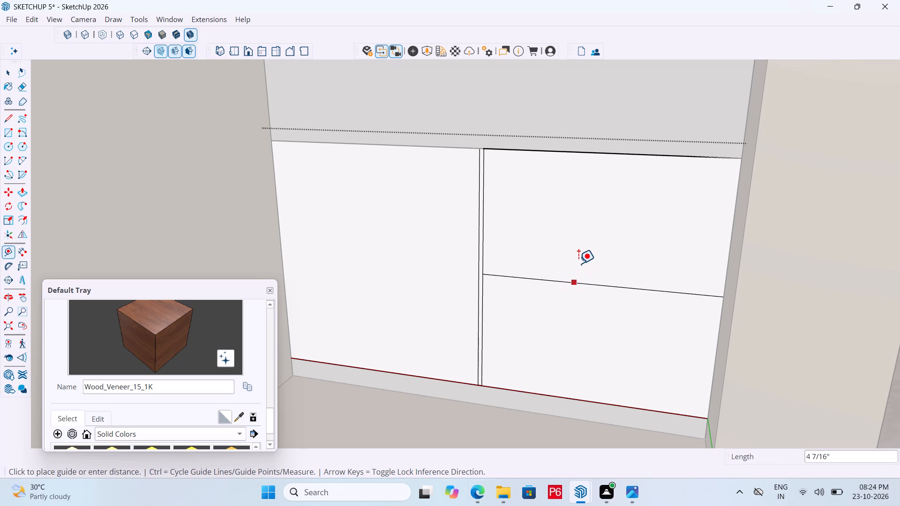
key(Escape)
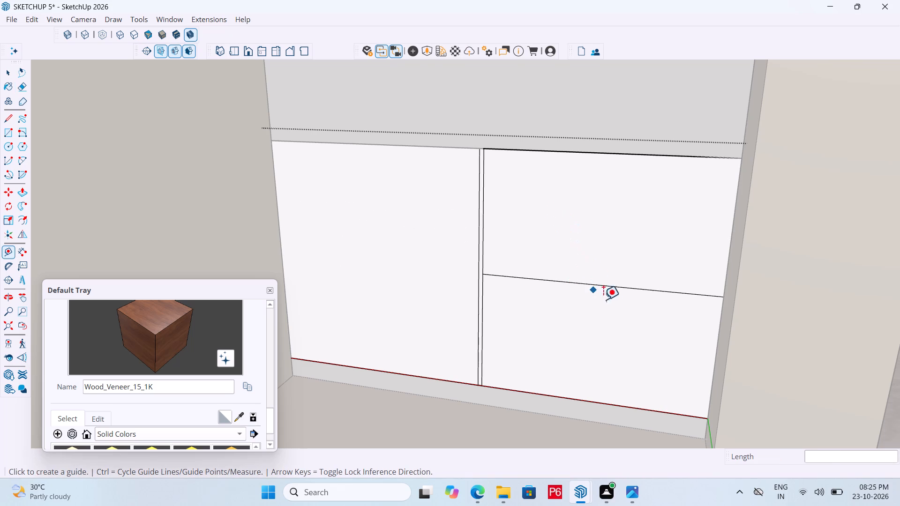
Save the model.
key(ctrl+s)
key(ctrl+s)
key(ctrl+s)
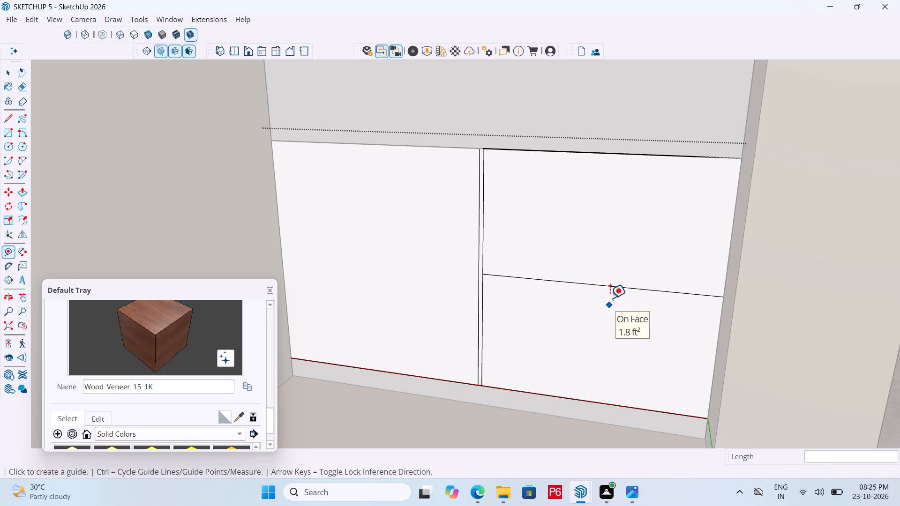
key(ctrl+s)
key(ctrl+s)
Place two horizontal guides, one 0.2" above and one 0.2" below the line dividing the two drawer fronts.
key(t)
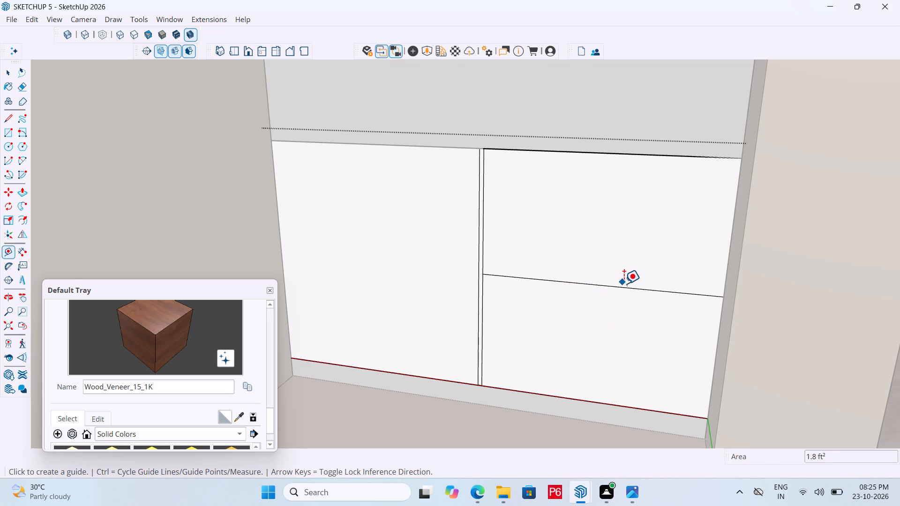
click(635, 288)
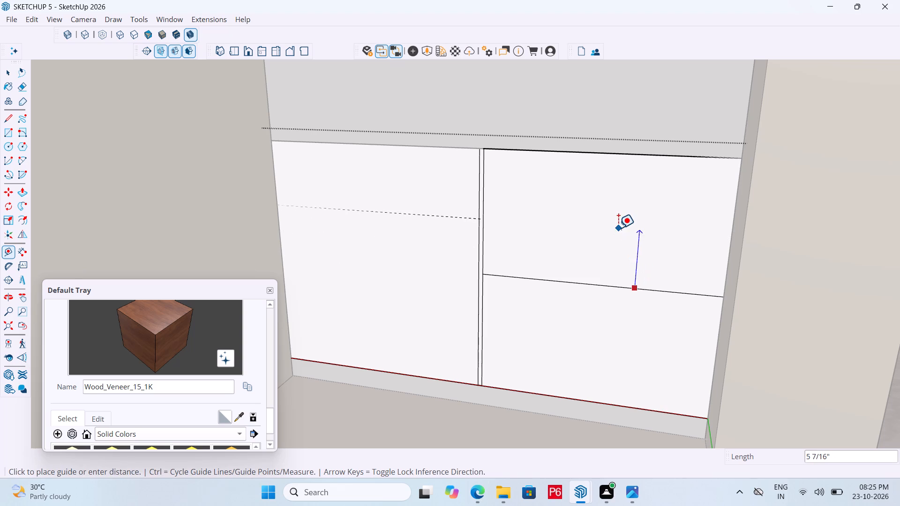
middle_drag(585, 264, 548, 263)
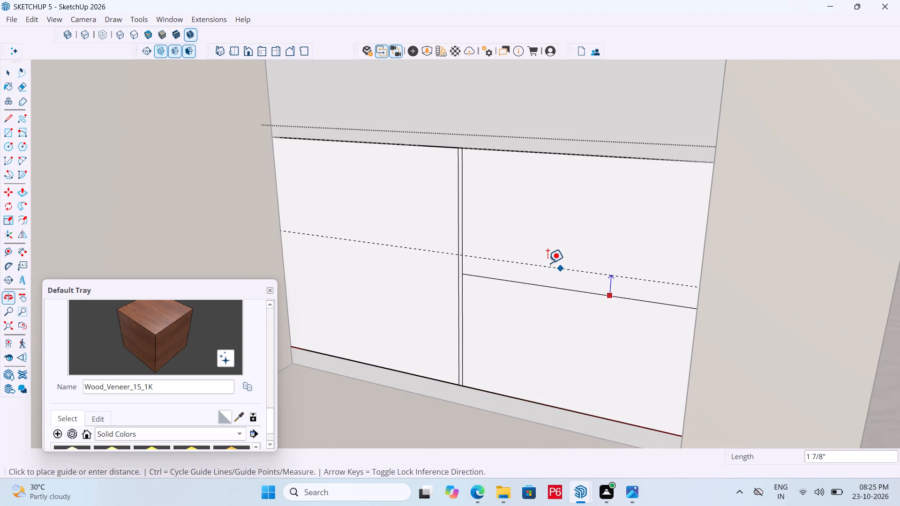
text(0.2")
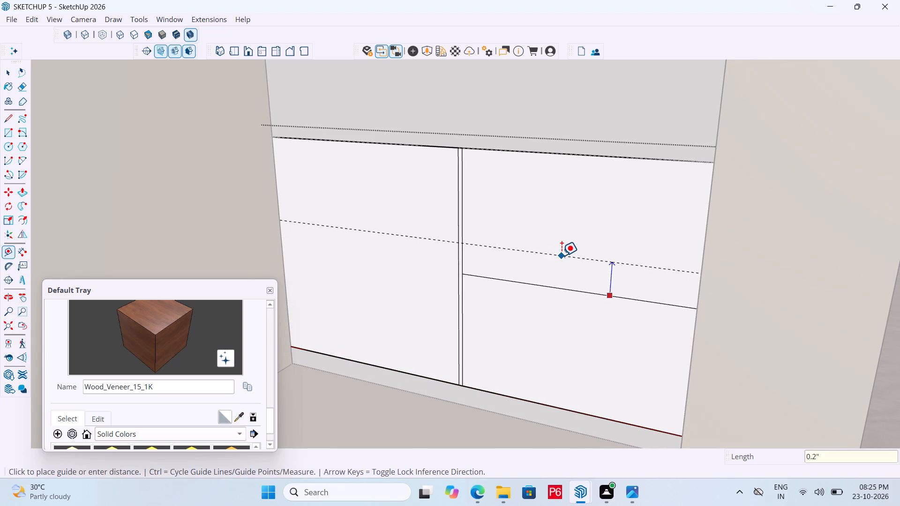
key(Return)
scroll(593, 317, up, 4)
click(613, 287)
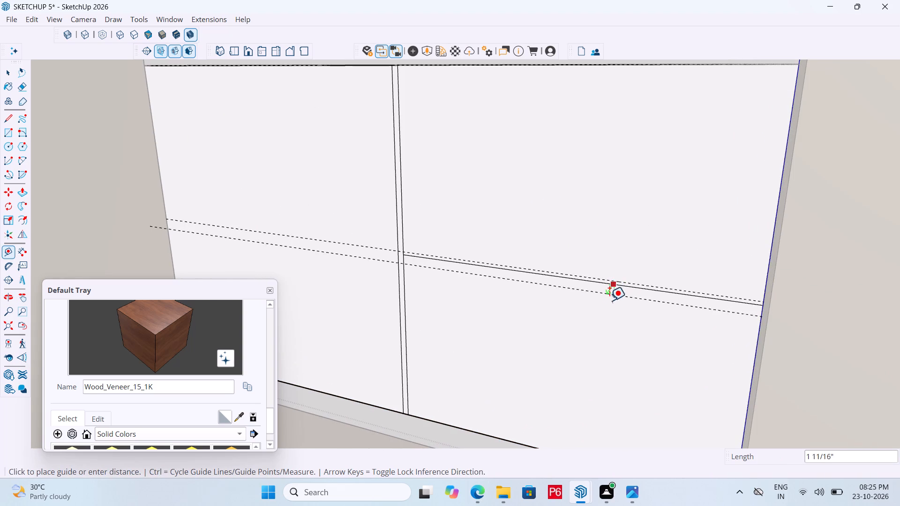
text(0.2")
key(Return)
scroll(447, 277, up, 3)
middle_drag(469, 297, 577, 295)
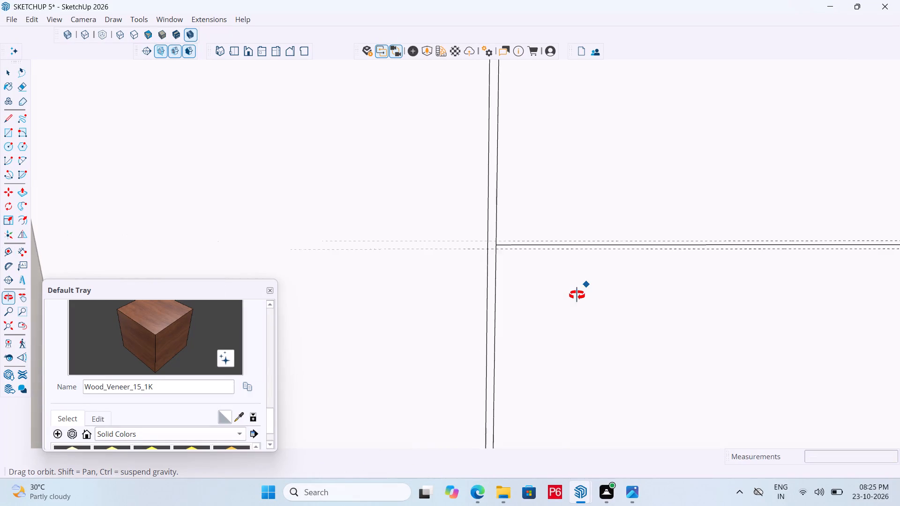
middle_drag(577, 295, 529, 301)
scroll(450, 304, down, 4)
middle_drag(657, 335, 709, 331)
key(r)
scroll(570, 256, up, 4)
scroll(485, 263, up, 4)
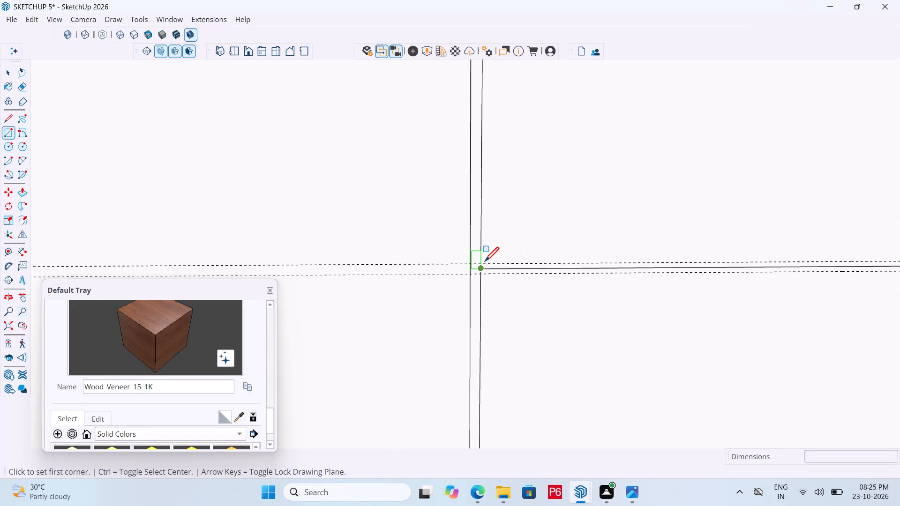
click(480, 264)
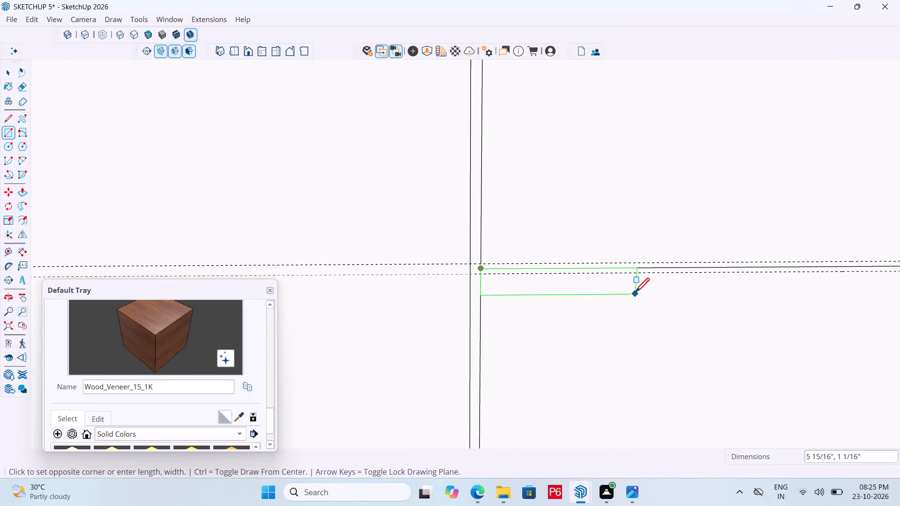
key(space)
Draw a narrow rectangle about 1' 9 5/8" long between the two guides, from the vertical strip to the outer edge.
scroll(487, 254, up, 3)
key(r)
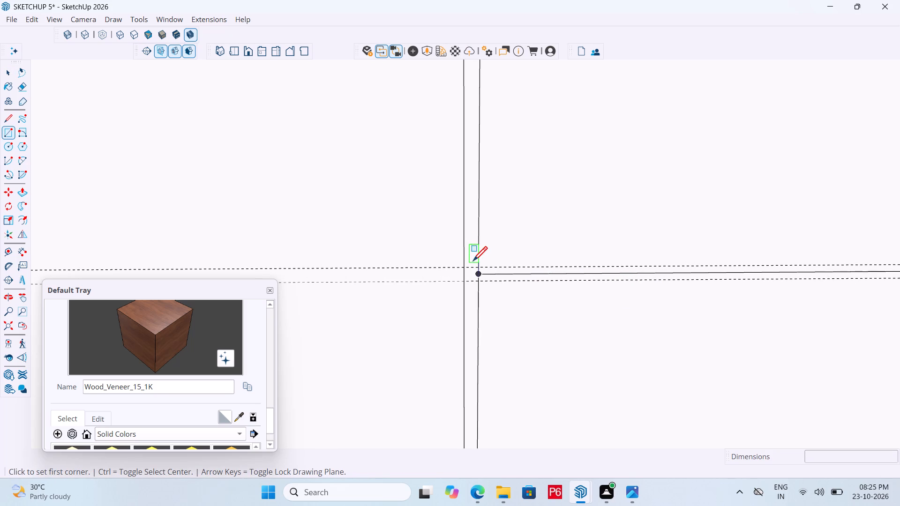
click(478, 265)
scroll(463, 320, down, 5)
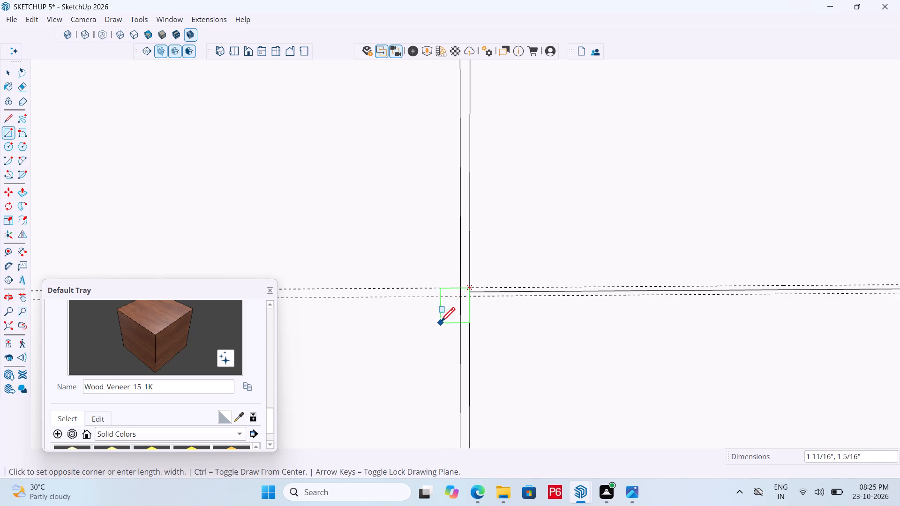
scroll(468, 357, down, 5)
scroll(751, 327, up, 12)
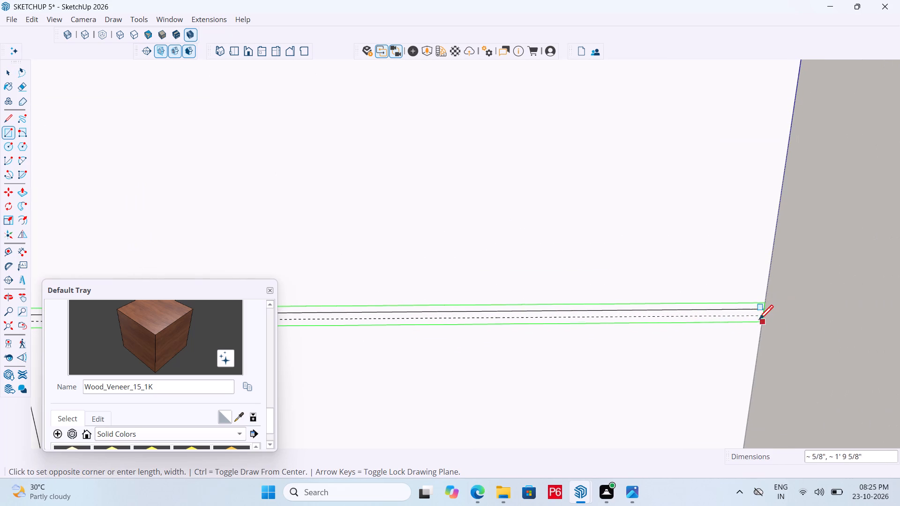
click(762, 318)
scroll(809, 307, down, 5)
key(space)
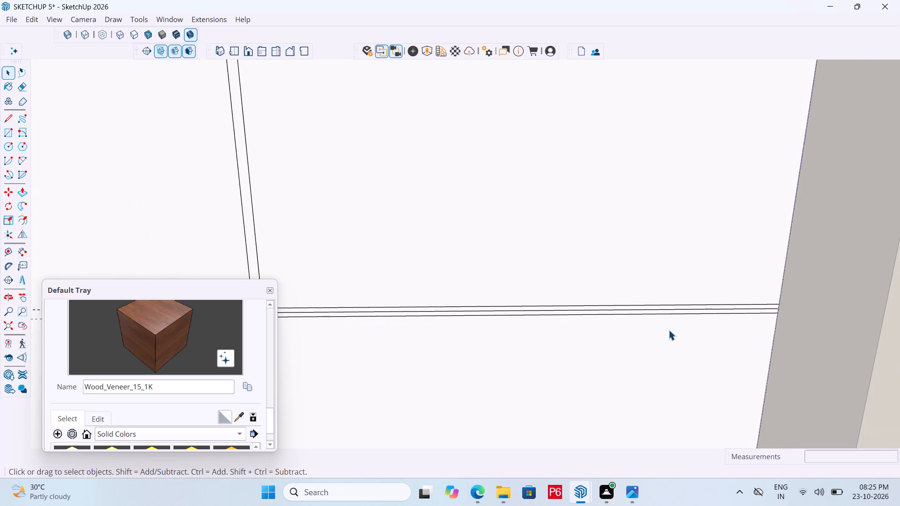
Erase the horizontal strip's centre line, the two horizontal guides and the short edge separating it from the vertical strip.
key(r)
scroll(674, 329, up, 4)
key(e)
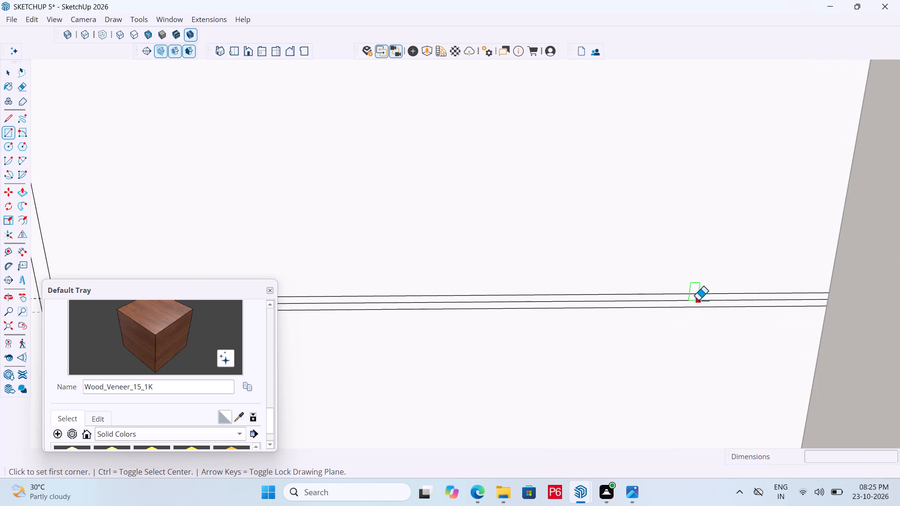
double_click(698, 300)
scroll(899, 291, down, 7)
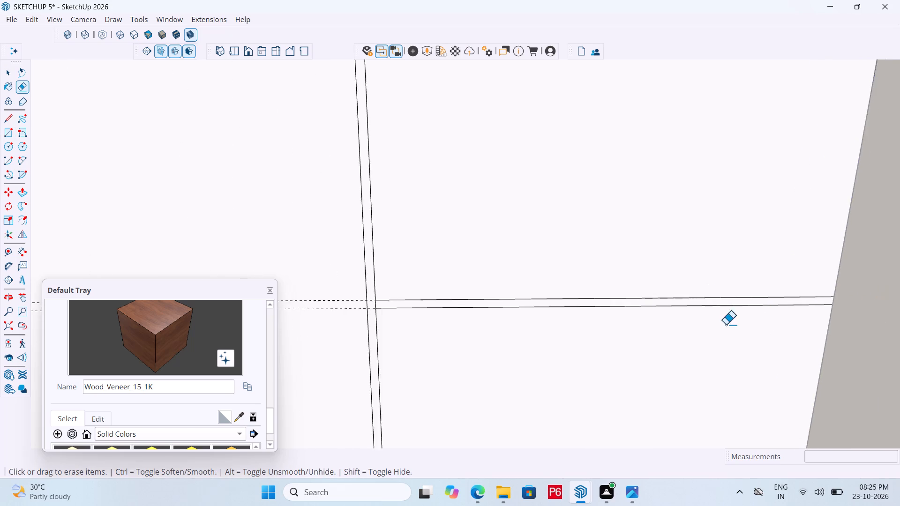
scroll(726, 325, down, 1)
scroll(410, 345, up, 3)
drag(365, 288, 370, 310)
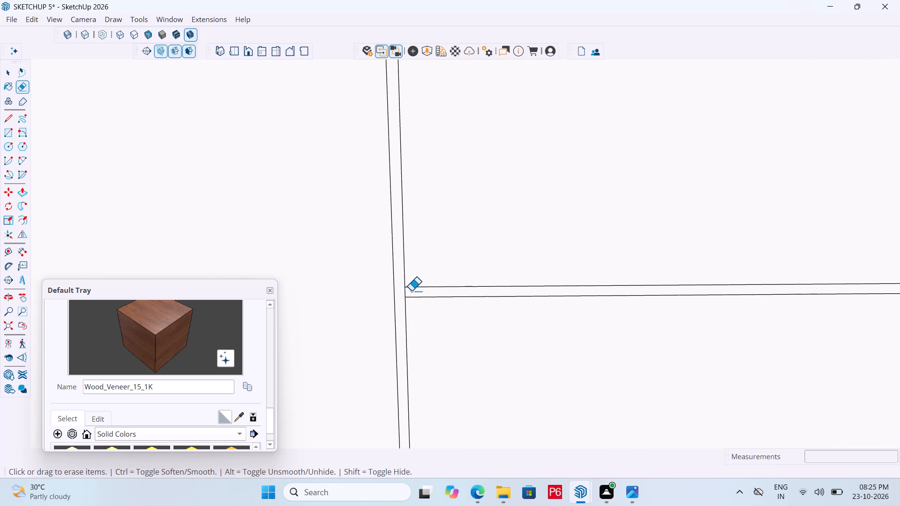
scroll(412, 291, up, 5)
click(403, 296)
scroll(450, 300, down, 10)
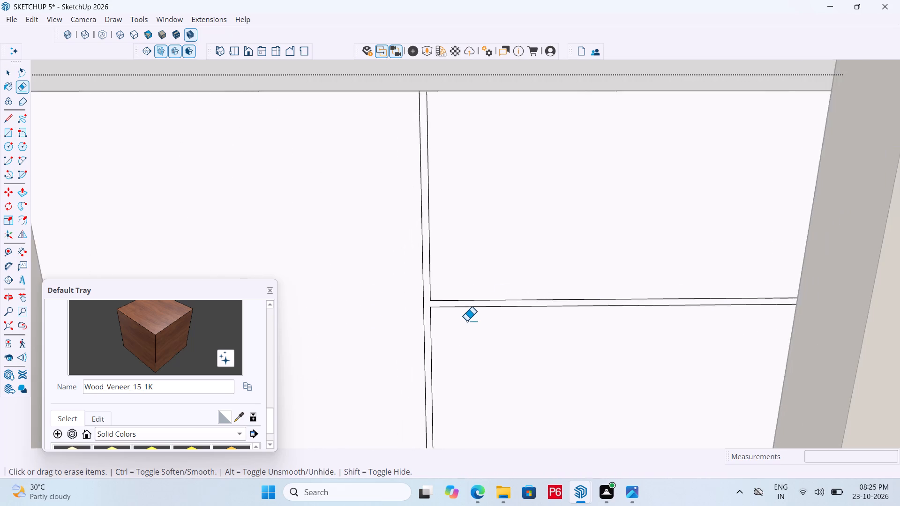
scroll(531, 287, down, 5)
middle_drag(455, 298, 462, 273)
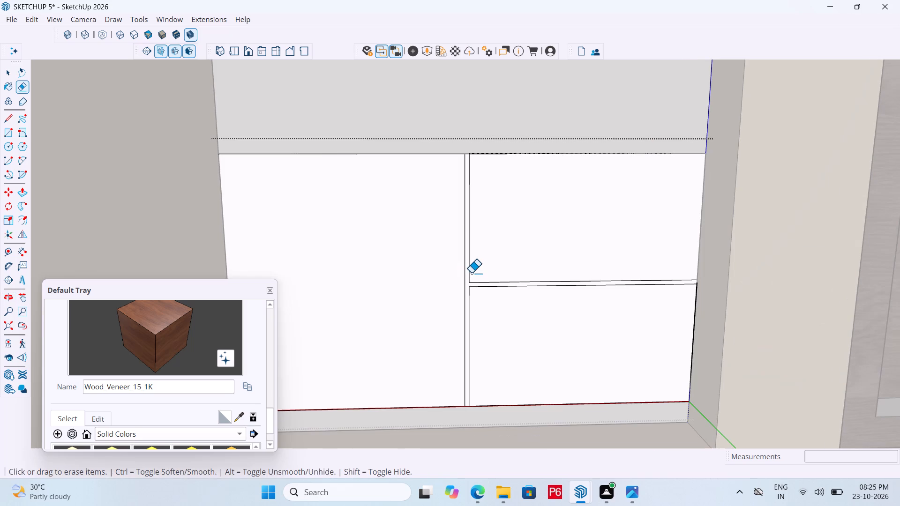
Save the model.
key(ctrl+s)
key(ctrl+s)
key(ctrl+s)
key(ctrl+s)
key(ctrl+s)
Place a vertical guide 0.2" inside the outer edge of the large door front.
scroll(501, 270, down, 3)
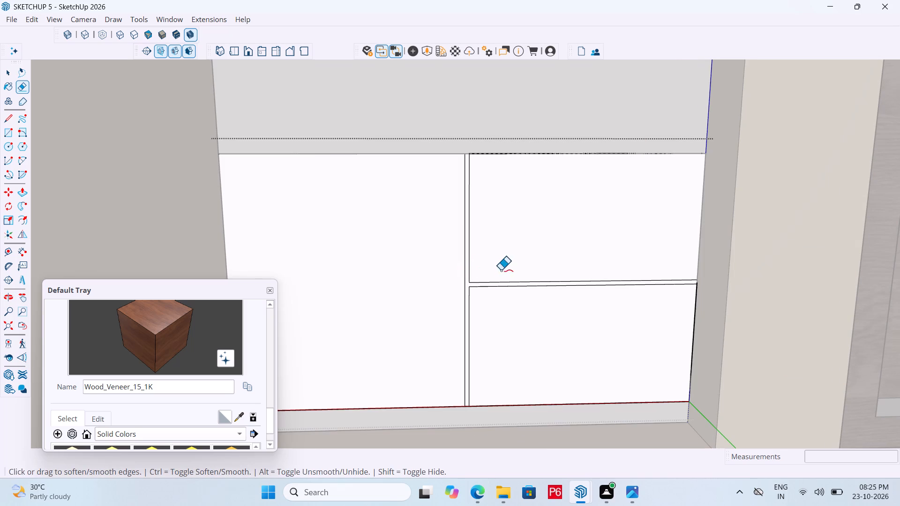
scroll(501, 270, down, 1)
key(space)
scroll(478, 270, down, 3)
middle_drag(472, 275, 414, 288)
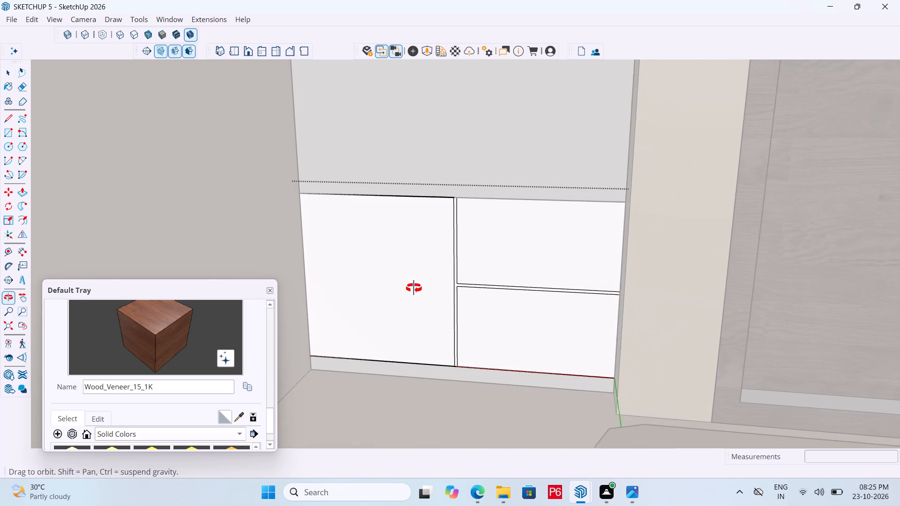
middle_drag(414, 288, 407, 288)
scroll(292, 268, up, 4)
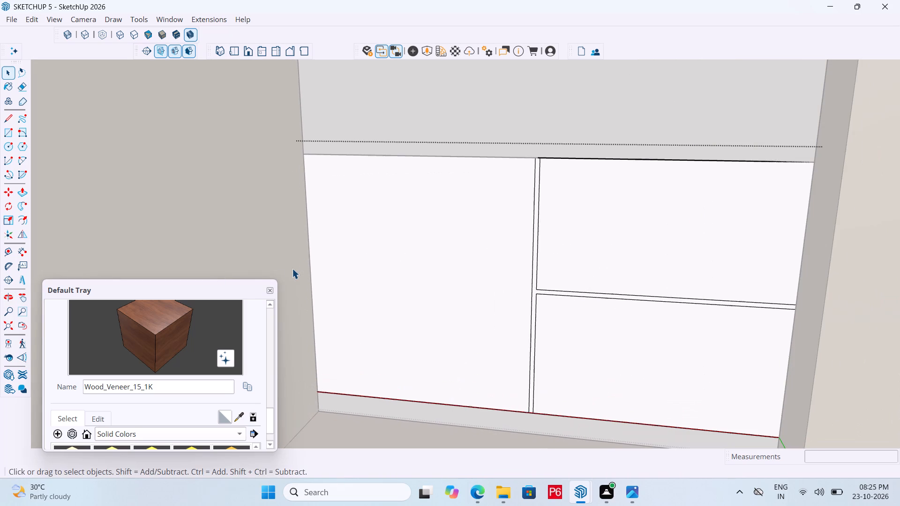
key(t)
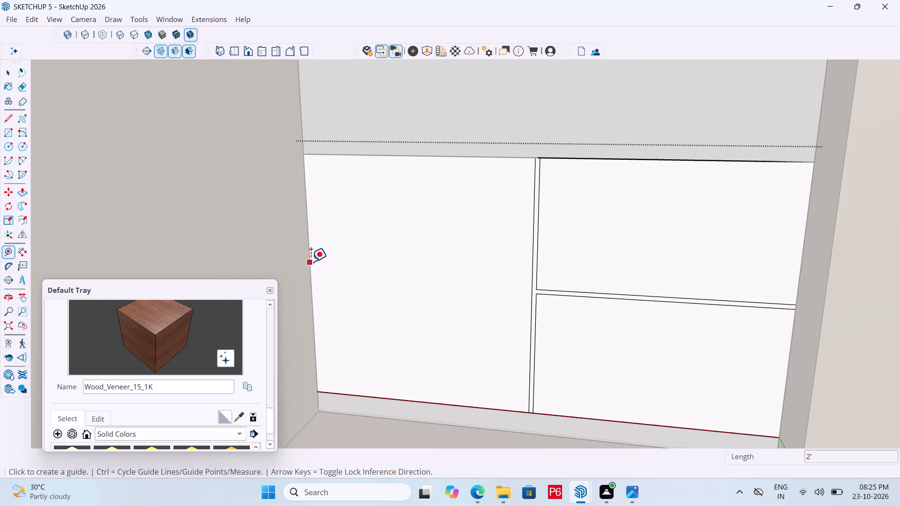
click(311, 262)
text(0.2")
key(Return)
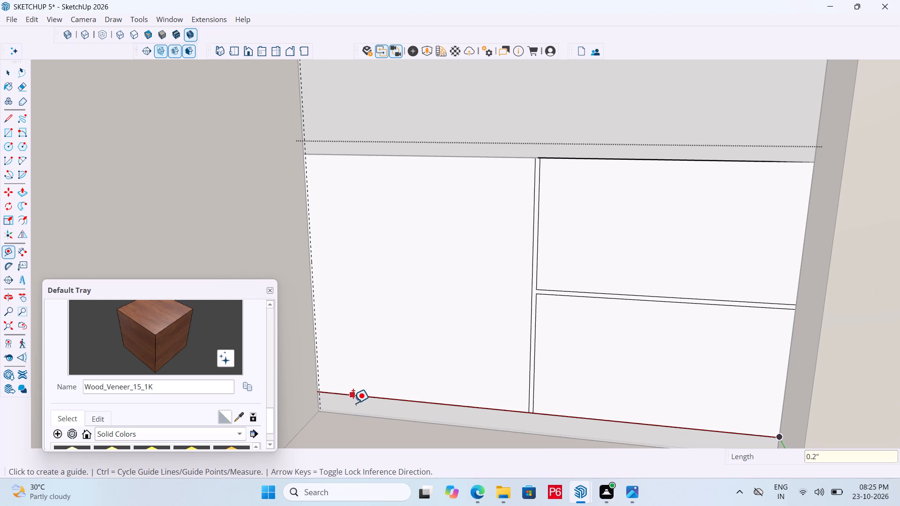
Place horizontal guides 0.2" inside the bottom edge and the top edge of the large door front.
click(365, 394)
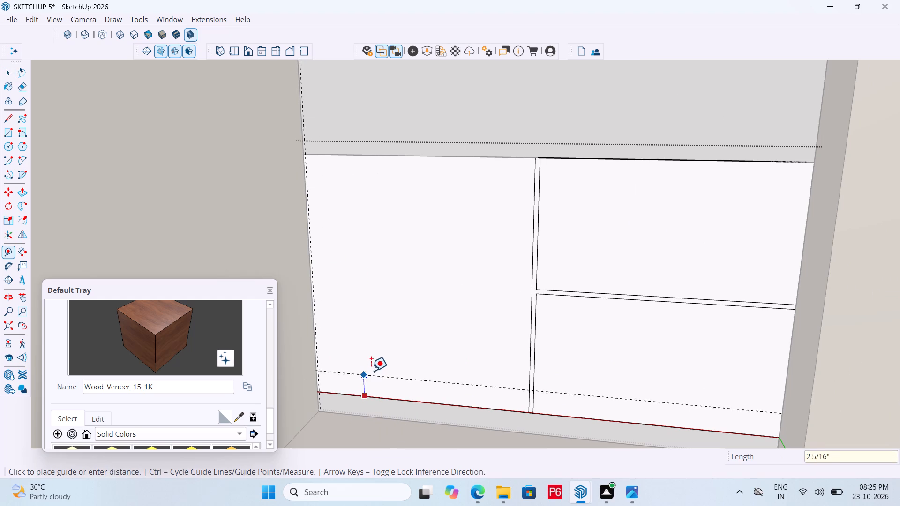
text(0.2")
key(Return)
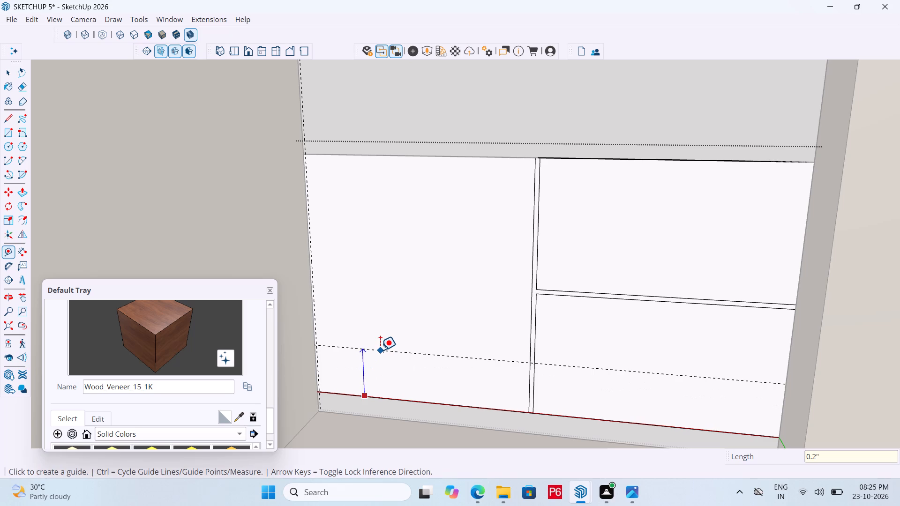
scroll(326, 335, down, 2)
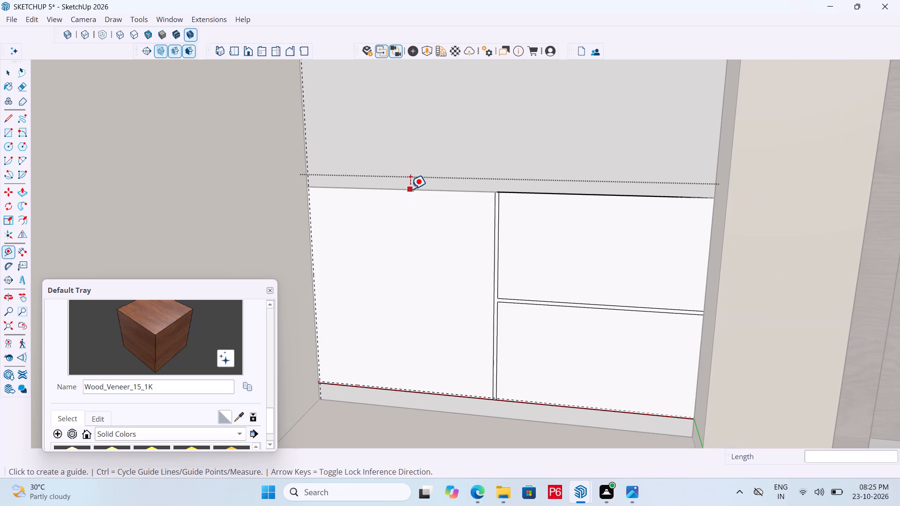
click(410, 189)
text(0.2")
key(Return)
Draw the door rectangle, about 1' 11 5/8" by 1' 9 3/8", from the upper guide intersection to where the lower guide meets the vertical strip.
scroll(329, 224, up, 4)
key(r)
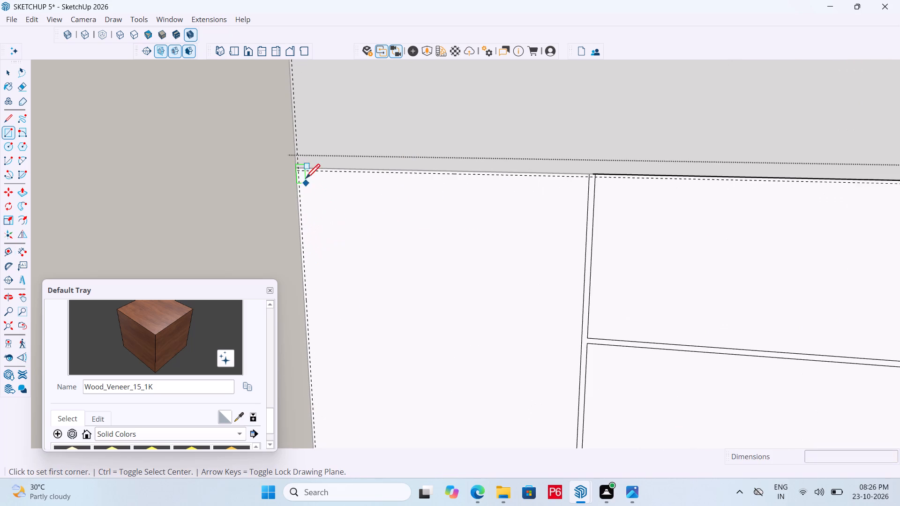
scroll(304, 170, up, 14)
click(293, 162)
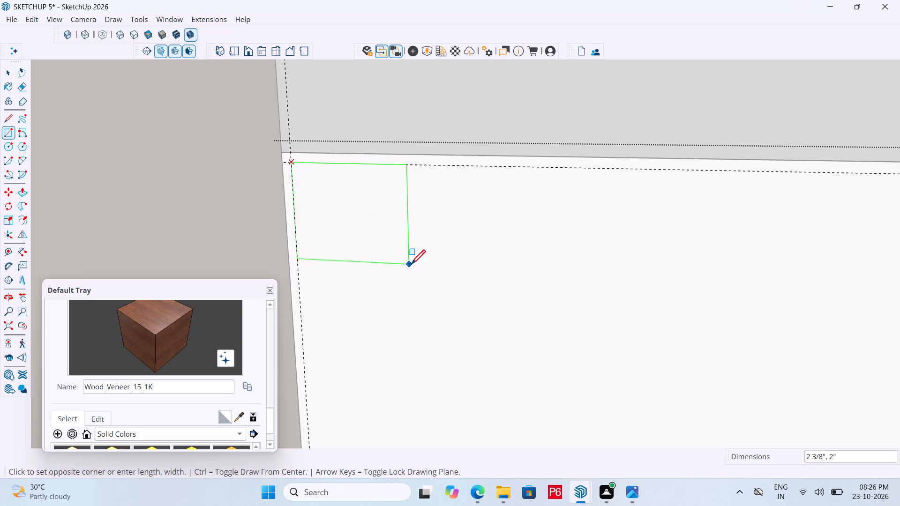
scroll(380, 230, down, 11)
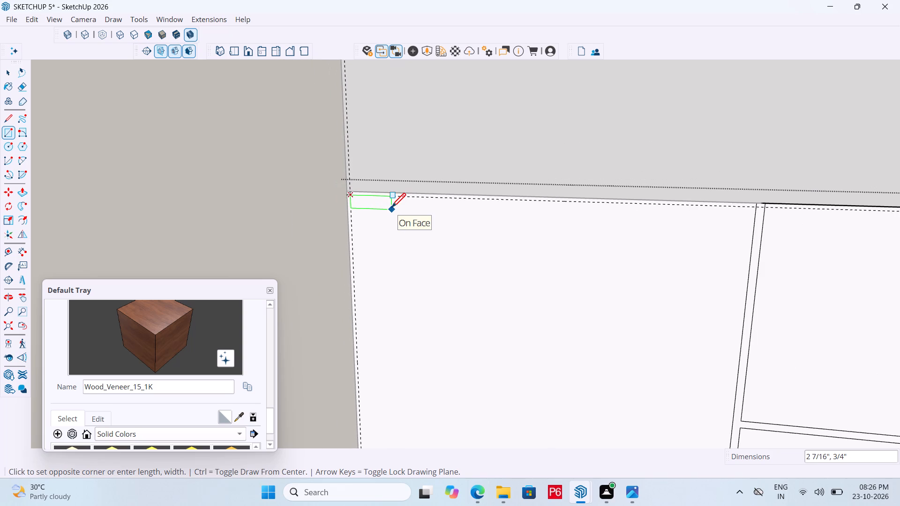
scroll(389, 214, down, 10)
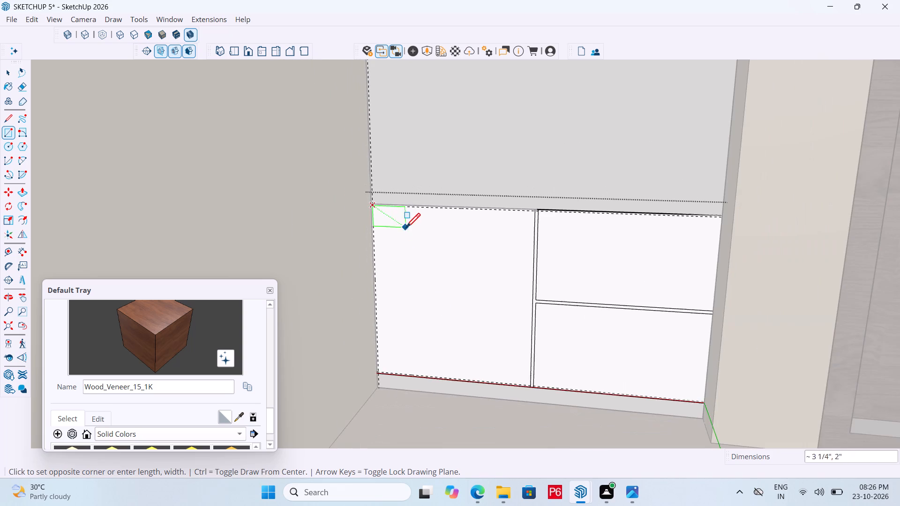
scroll(470, 361, up, 15)
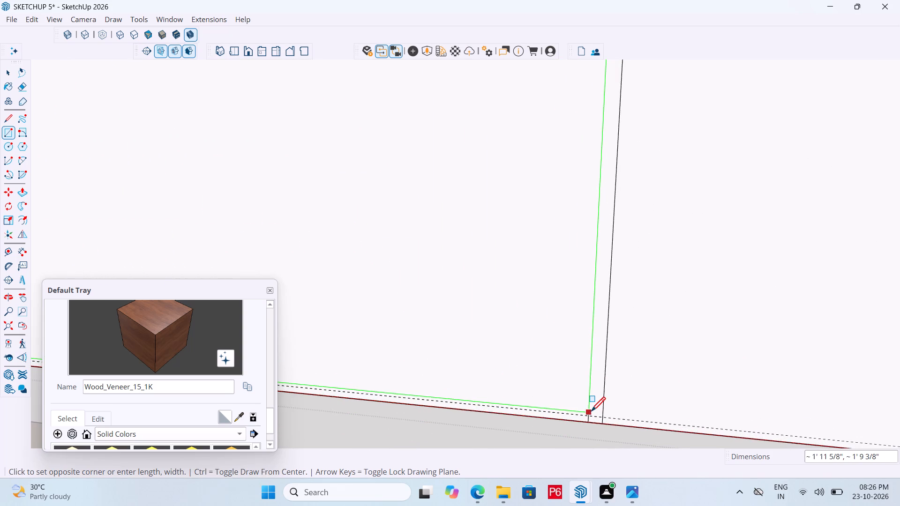
click(590, 415)
key(space)
Erase the lower horizontal guide, the short edge below the door rectangle's corner at the vertical strip, and the vertical guide.
scroll(609, 365, down, 6)
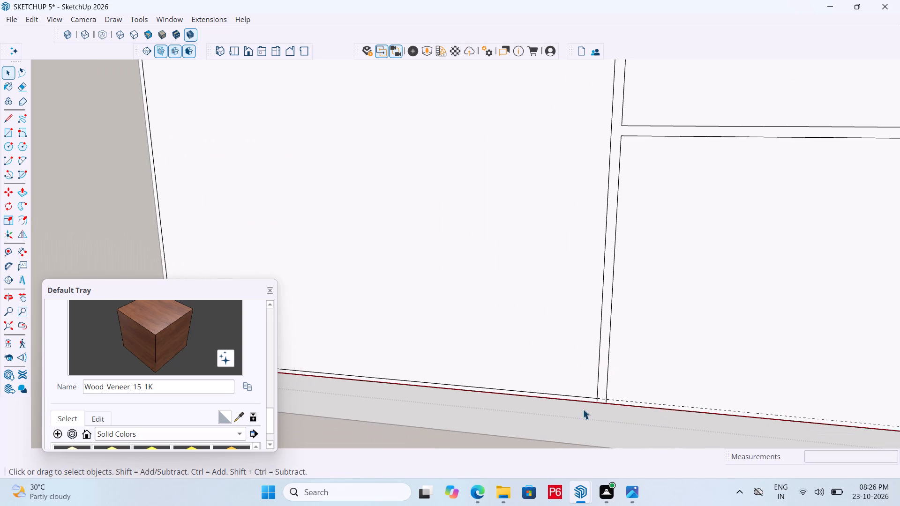
scroll(583, 409, up, 10)
key(e)
scroll(600, 381, up, 4)
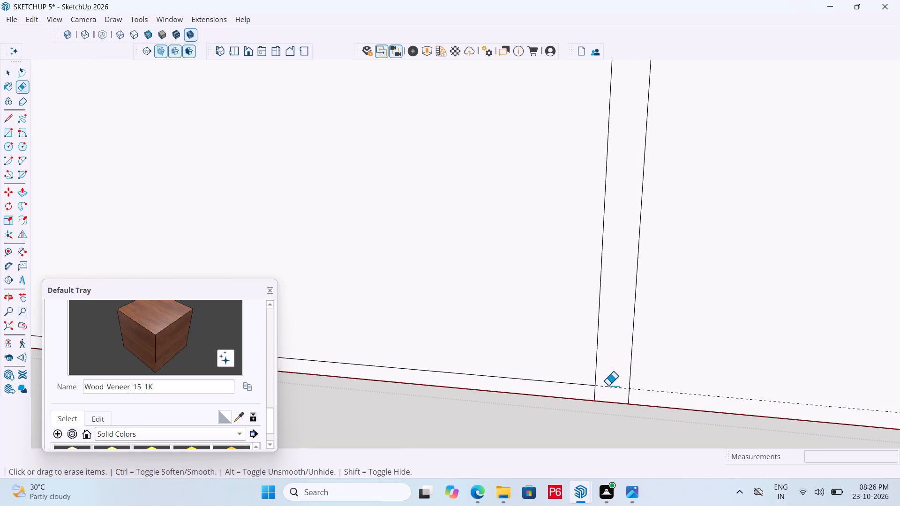
click(608, 386)
drag(591, 395, 599, 393)
scroll(623, 354, down, 8)
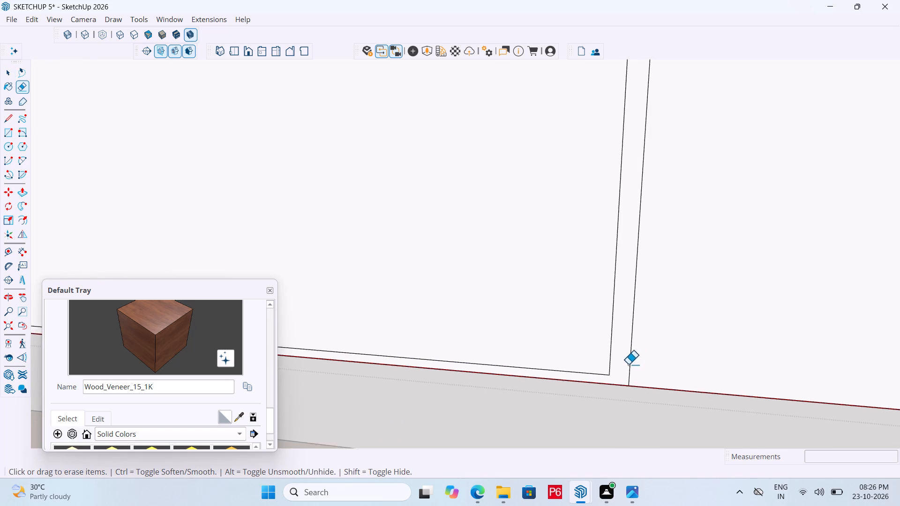
scroll(628, 365, down, 5)
scroll(706, 392, down, 7)
scroll(359, 380, up, 6)
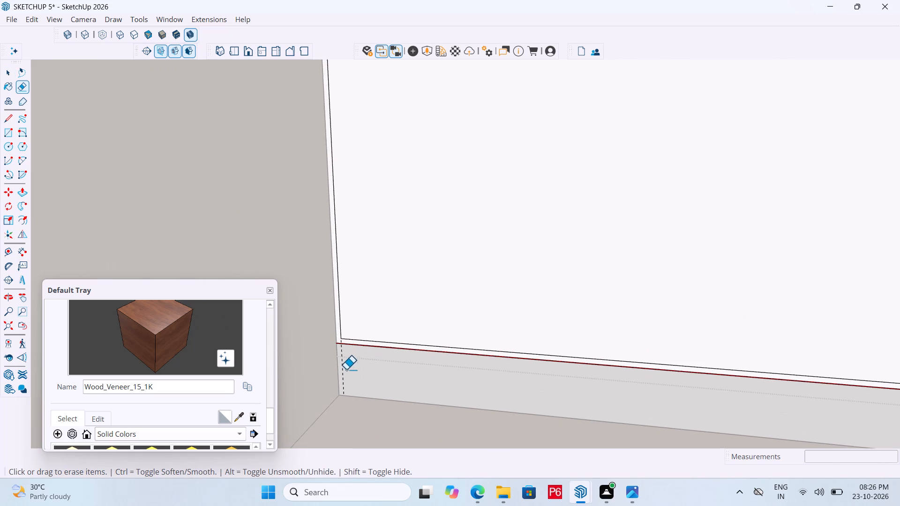
click(343, 357)
Erase the upper horizontal guide and the short edge above the door rectangle's corner at the vertical strip.
scroll(412, 405, down, 12)
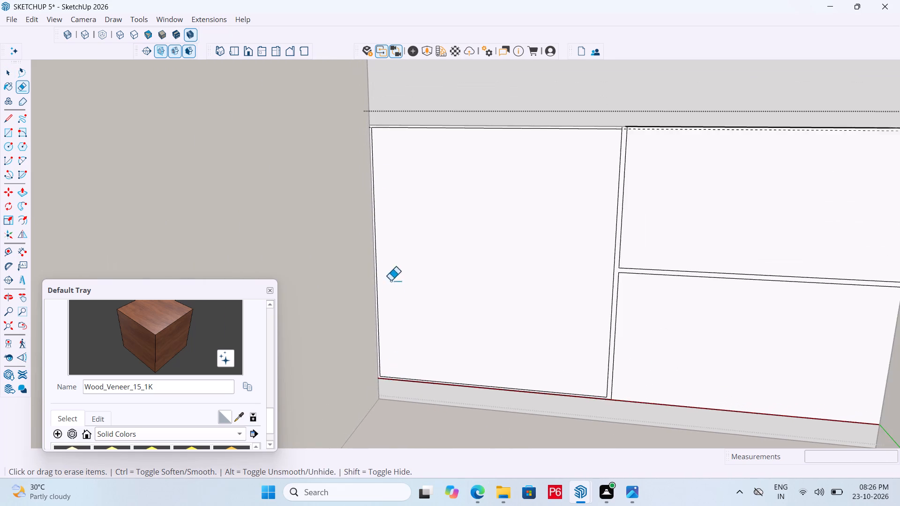
scroll(376, 189, up, 5)
scroll(376, 97, up, 15)
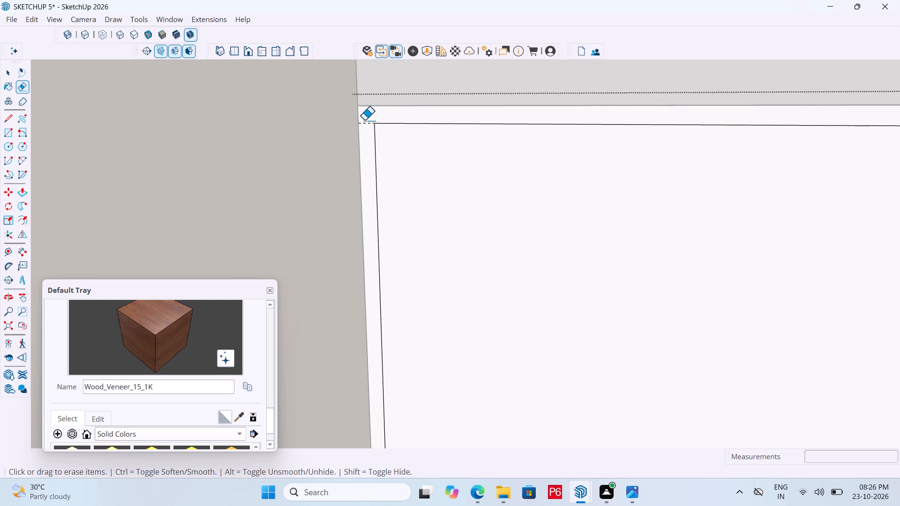
drag(364, 120, 363, 126)
click(363, 126)
scroll(283, 161, down, 11)
scroll(417, 153, down, 6)
scroll(337, 173, down, 2)
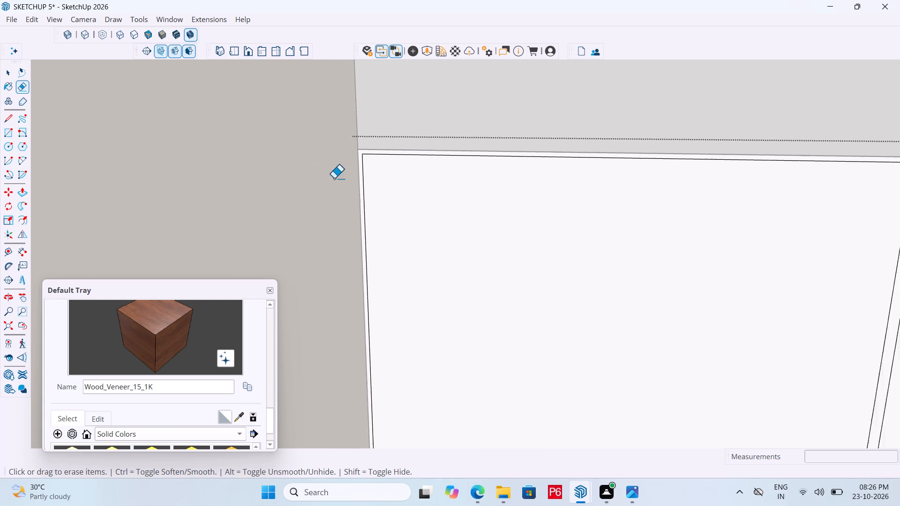
scroll(334, 179, down, 4)
scroll(690, 202, up, 6)
scroll(675, 144, up, 10)
click(684, 146)
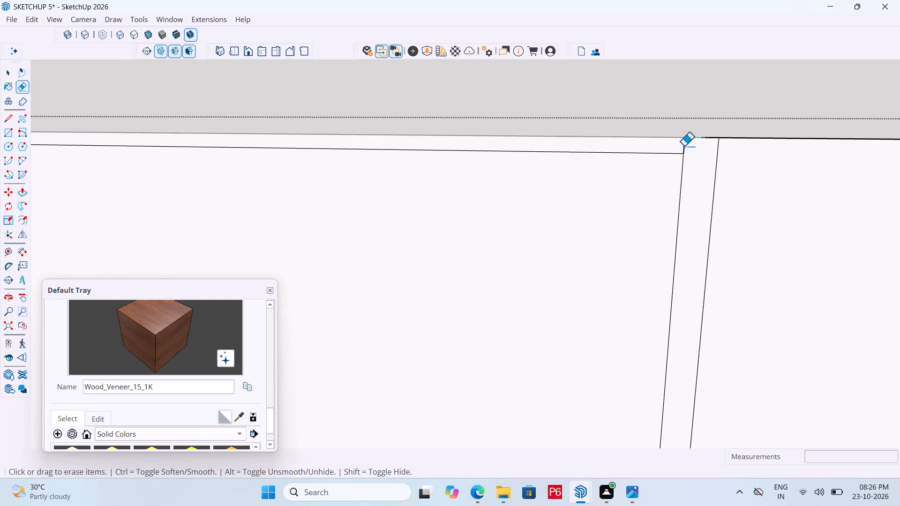
Place guides 0.2" inside the bottom edge of the lower drawer front and 0.2" inside the drawers' outer side edge.
scroll(608, 133, down, 6)
scroll(694, 132, down, 6)
scroll(559, 149, down, 6)
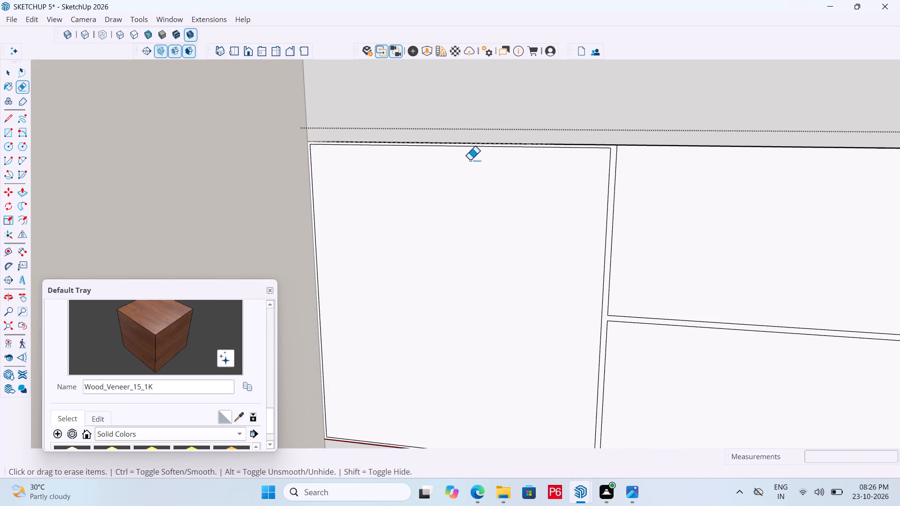
scroll(469, 162, down, 5)
middle_drag(650, 317, 630, 316)
scroll(664, 379, up, 2)
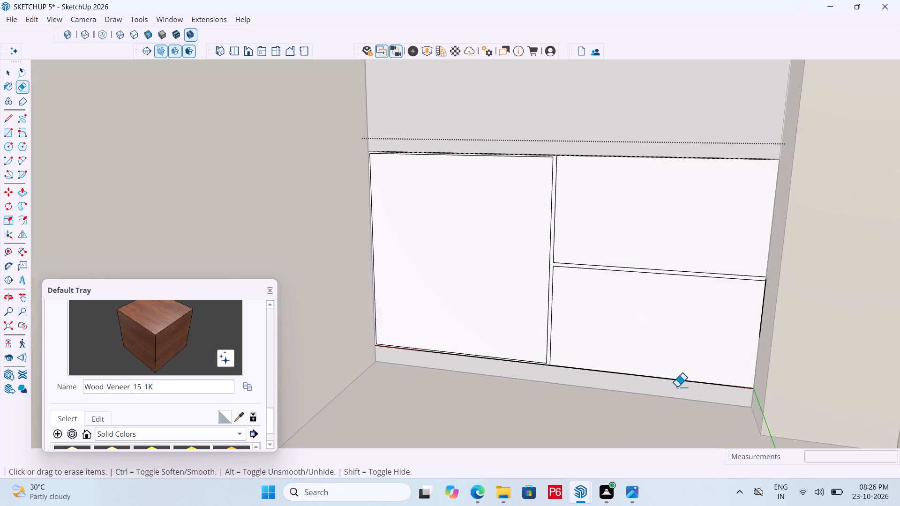
scroll(677, 387, up, 3)
scroll(555, 327, down, 3)
middle_drag(584, 336, 629, 327)
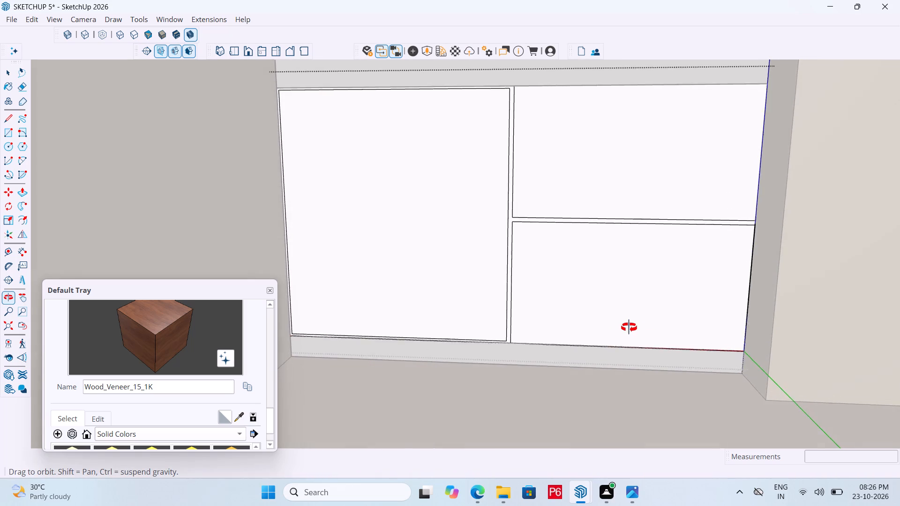
middle_drag(629, 327, 617, 327)
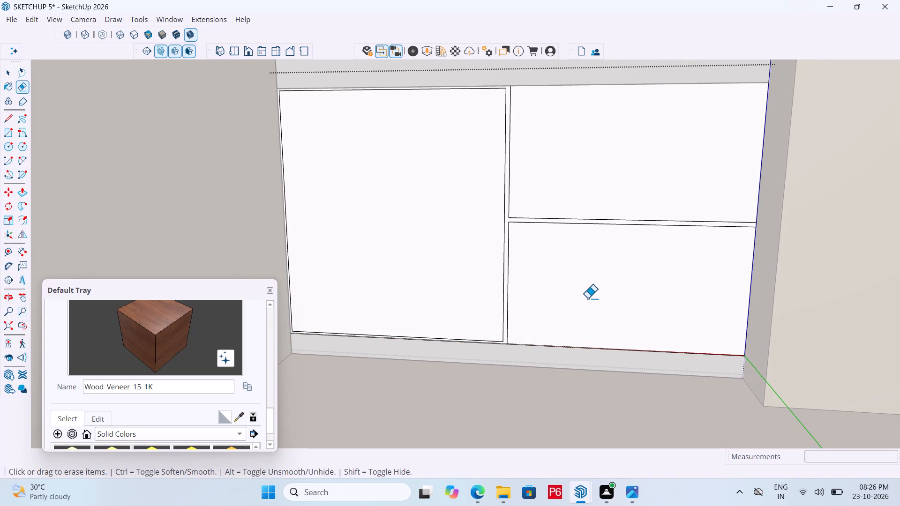
key(t)
click(634, 347)
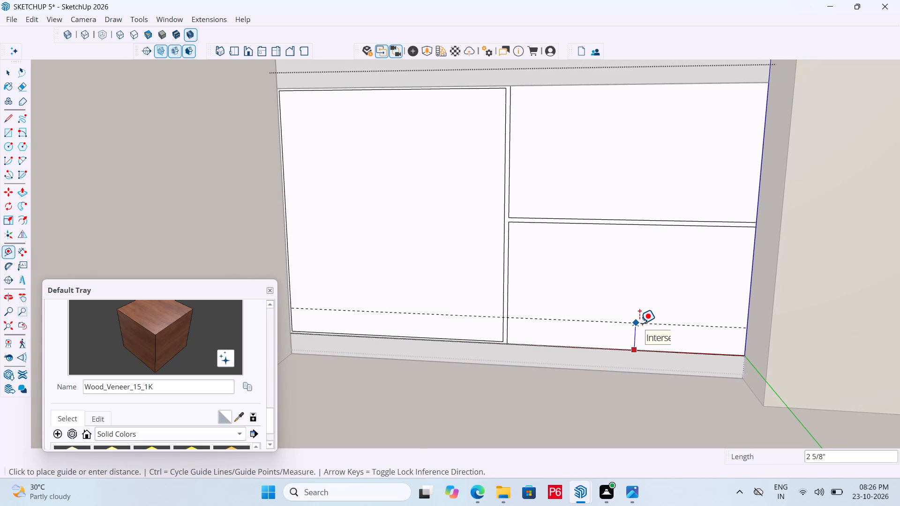
text(0.2")
key(Return)
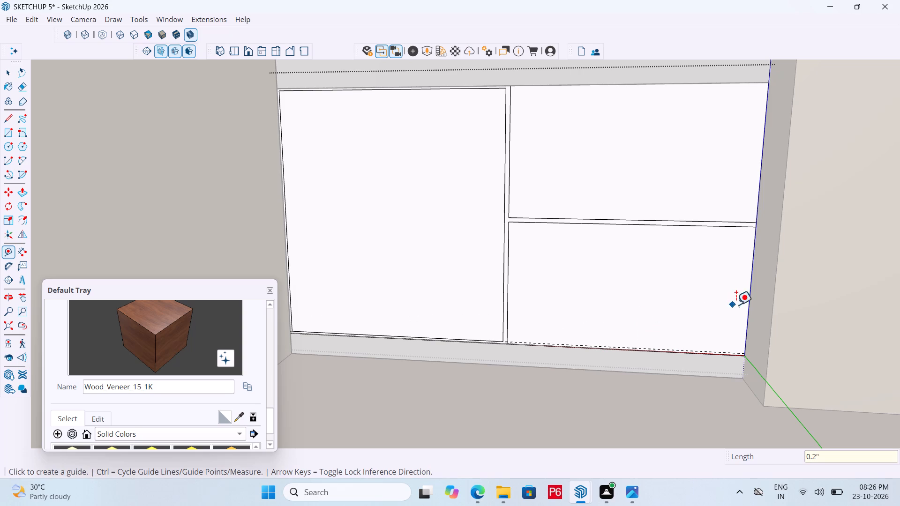
click(747, 296)
text(0.2)
key(shift+quotedbl)
key(Return)
Place a horizontal guide 0.2" below the top edge of the upper drawer front.
scroll(617, 244, down, 2)
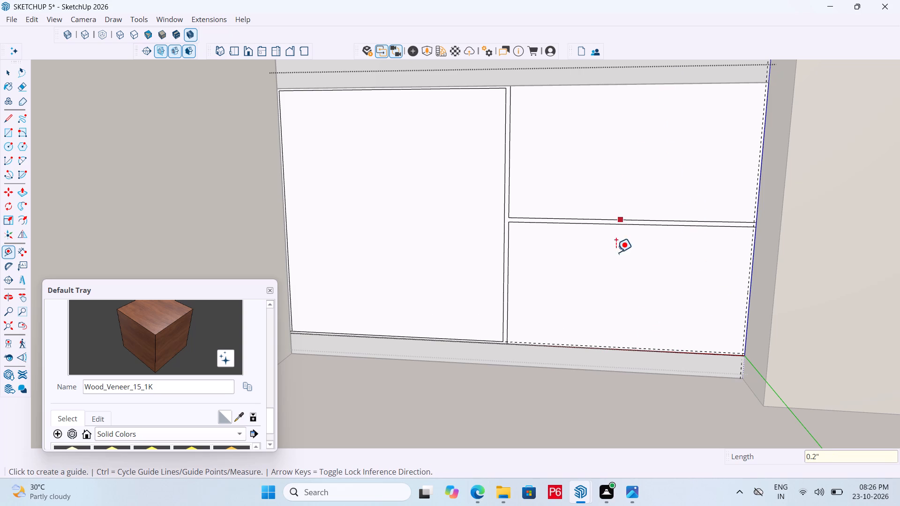
scroll(616, 253, down, 1)
scroll(641, 112, up, 3)
click(637, 131)
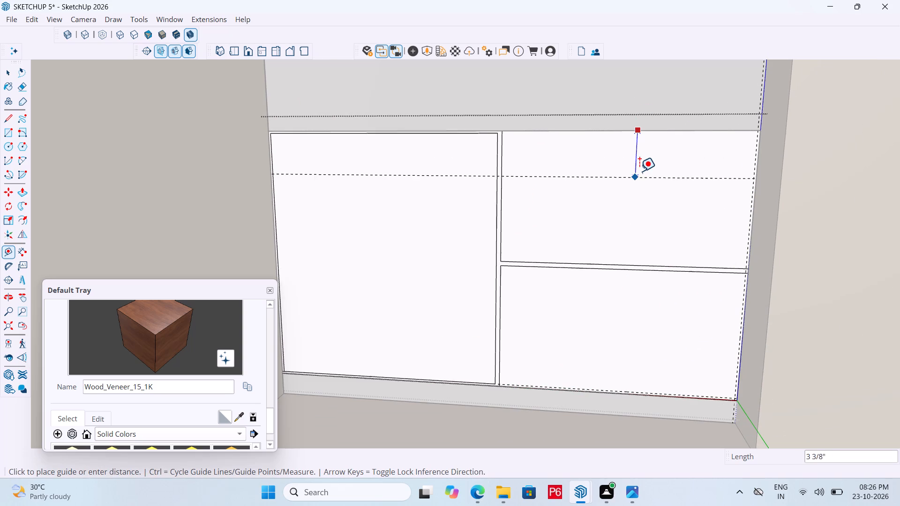
text(0.2)
key(shift+quotedbl)
key(Return)
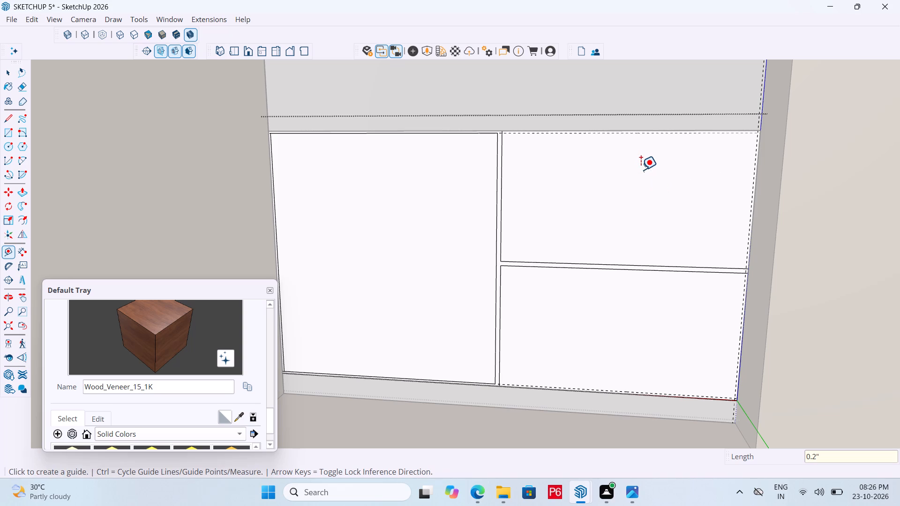
Draw the upper drawer rectangle from the top guide at the vertical strip to where the side guide meets the horizontal strip.
scroll(509, 133, up, 3)
key(r)
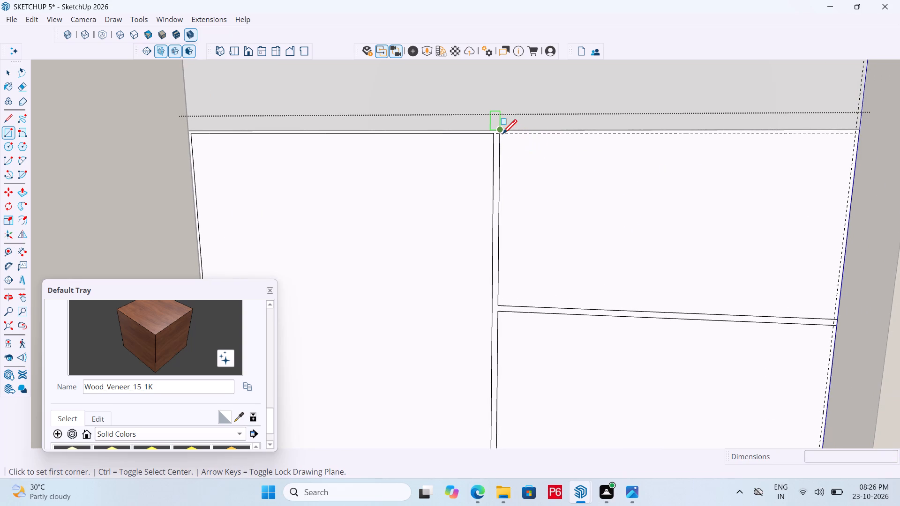
scroll(502, 135, up, 5)
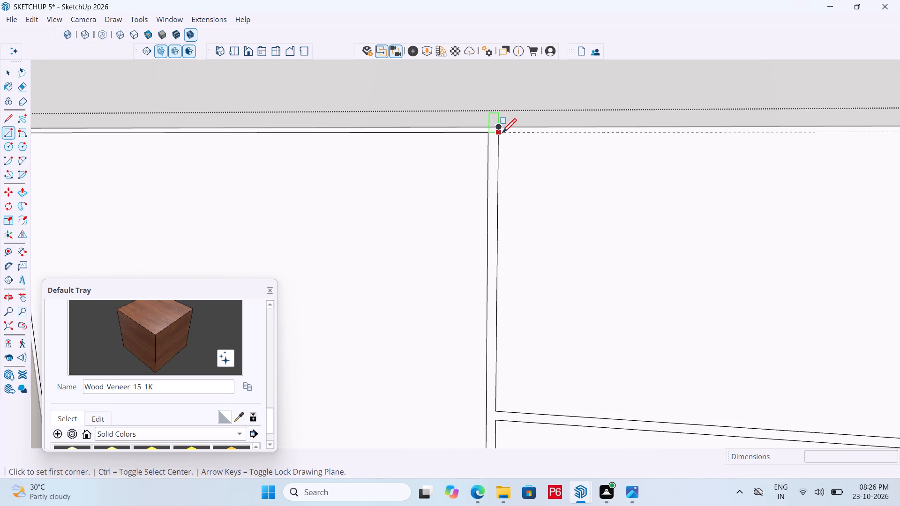
click(502, 134)
key(Escape)
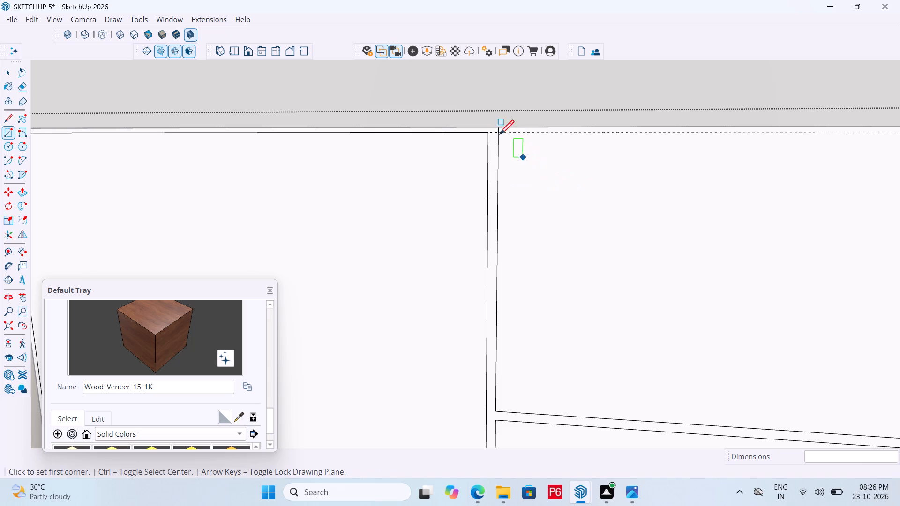
scroll(505, 143, up, 5)
click(495, 126)
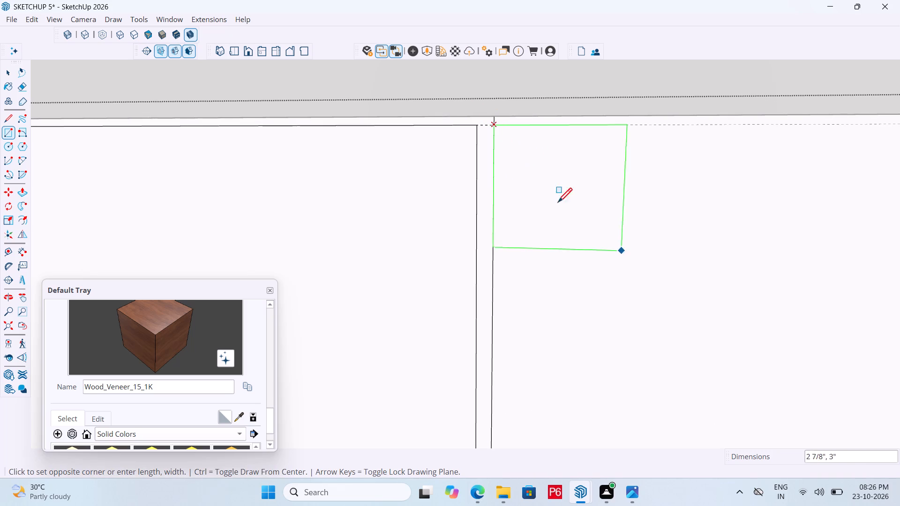
scroll(535, 189, down, 13)
scroll(508, 223, down, 6)
scroll(724, 307, up, 6)
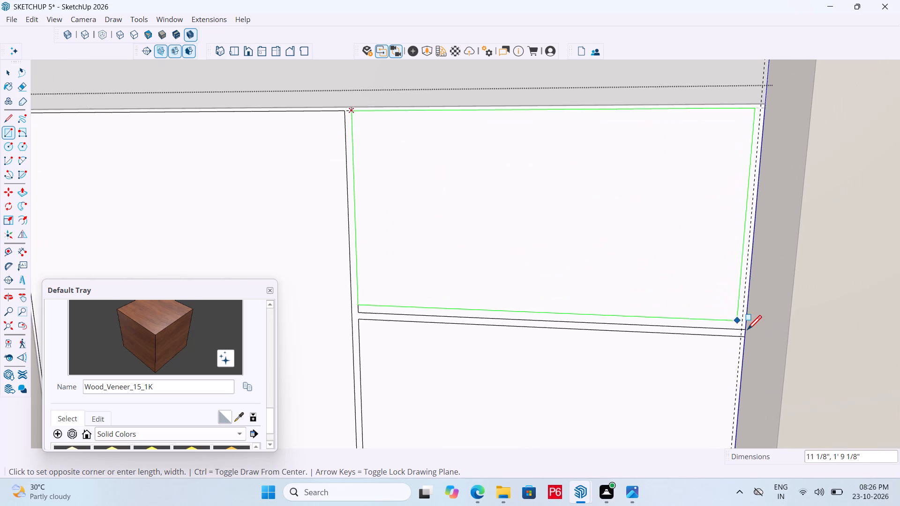
scroll(747, 328, up, 4)
click(738, 330)
scroll(792, 248, down, 6)
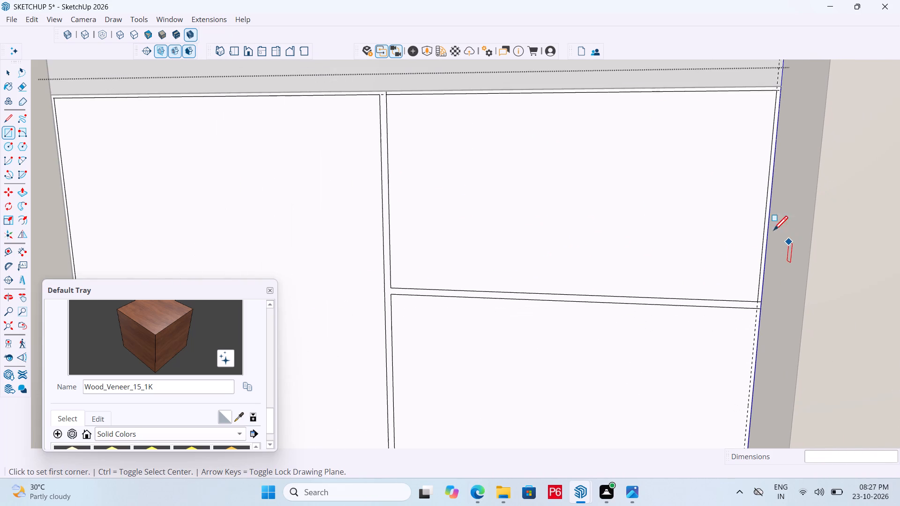
key(space)
Draw the lower drawer rectangle, about 1' 9 3/8" by 11 5/8", from the strips' inner corner to the bottom and side guide intersection.
scroll(587, 171, down, 4)
key(r)
scroll(583, 316, up, 5)
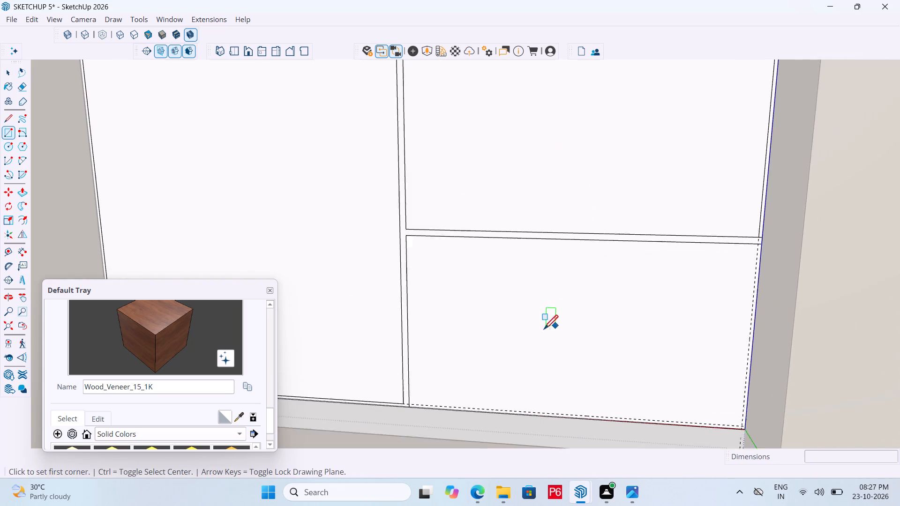
click(392, 229)
scroll(585, 282, down, 3)
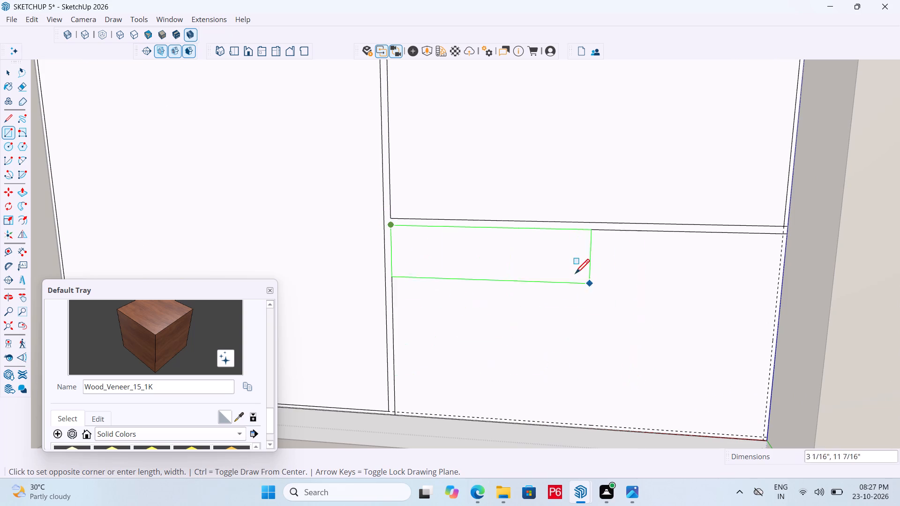
scroll(575, 275, down, 2)
scroll(649, 377, up, 12)
click(742, 370)
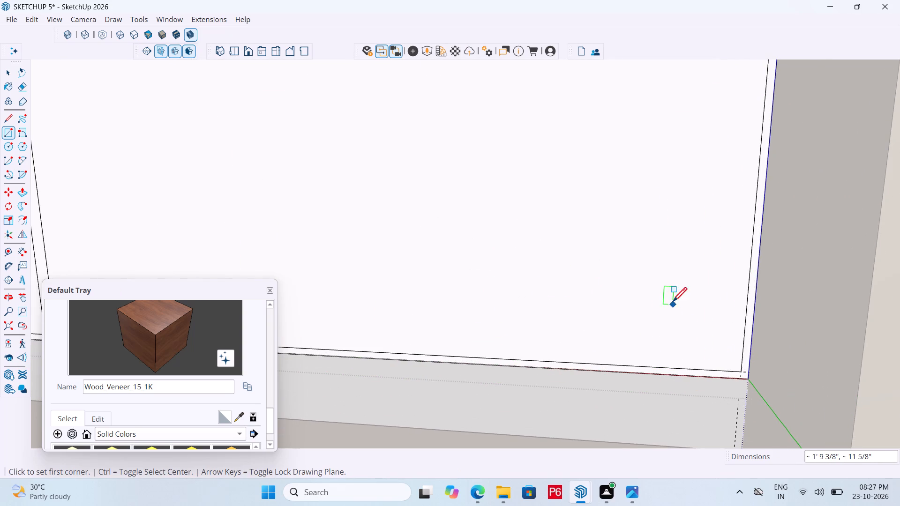
scroll(673, 303, down, 5)
scroll(715, 384, up, 7)
key(space)
Erase the leftover guide pieces at the lower drawer front's bottom outer corner and save the model.
scroll(721, 326, up, 4)
key(e)
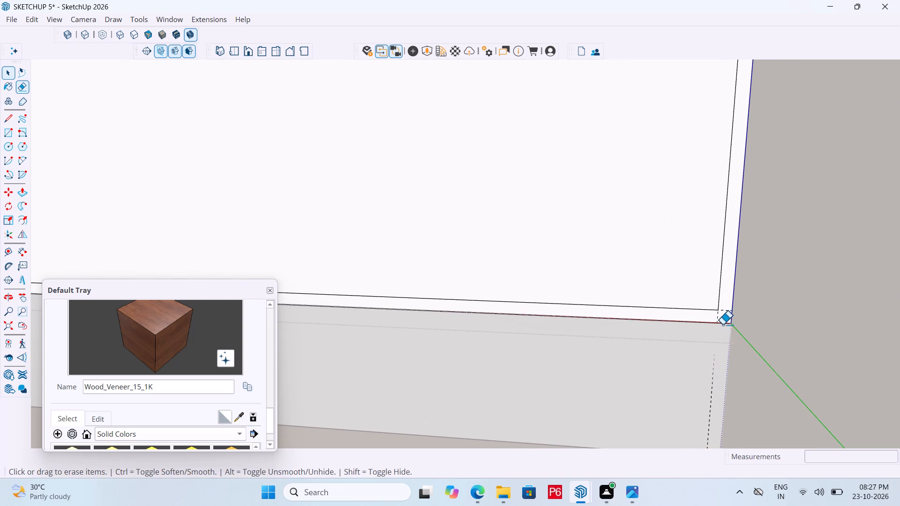
drag(725, 313, 727, 308)
click(716, 315)
scroll(772, 330, down, 2)
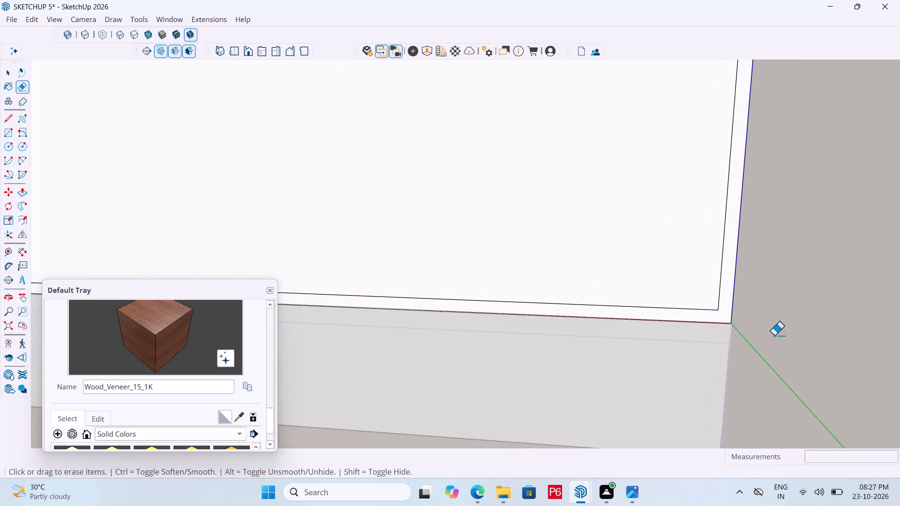
scroll(774, 335, down, 10)
key(ctrl+s)
key(ctrl+s)
key(ctrl+s)
key(ctrl+s)
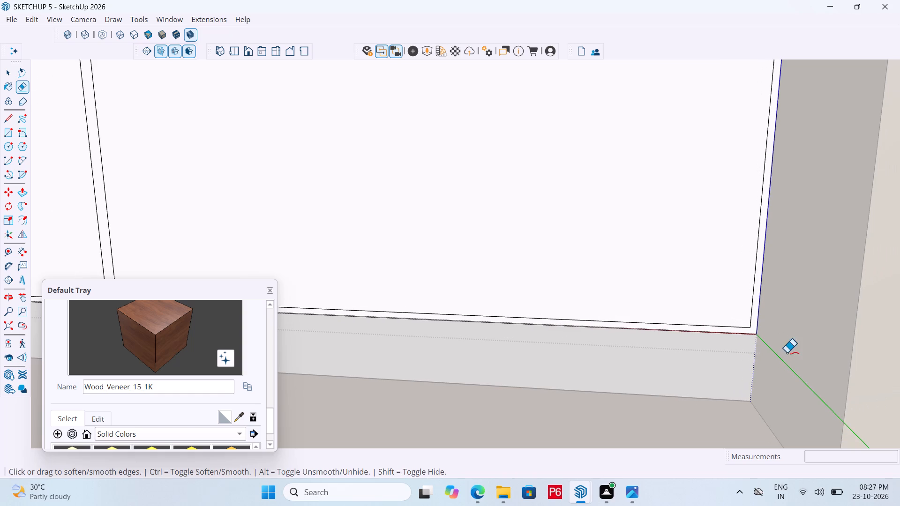
key(ctrl+s)
key(ctrl+s)
key(ctrl+s)
key(ctrl+s)
key(ctrl+s)
key(ctrl+s)
Erase the short leftover edge at the bottom of the vertical strip between the door and the lower drawer.
scroll(809, 365, down, 2)
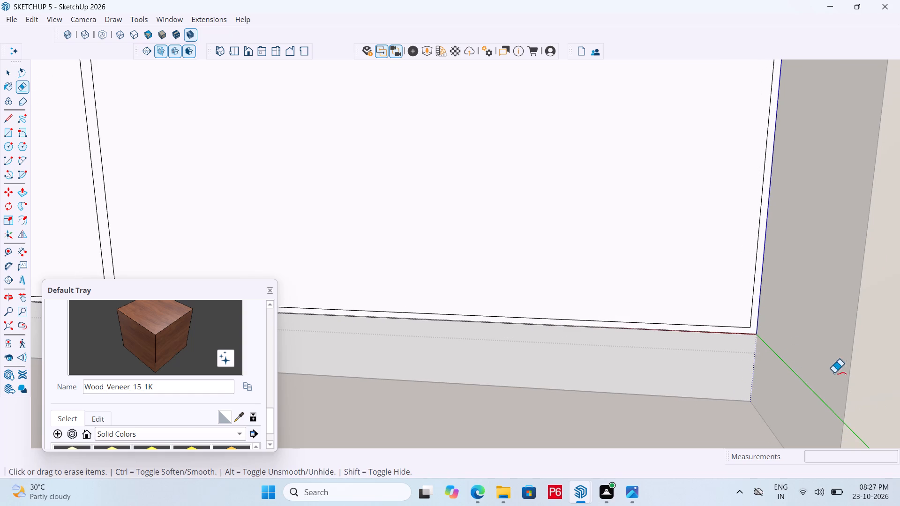
scroll(834, 373, down, 5)
scroll(846, 337, down, 3)
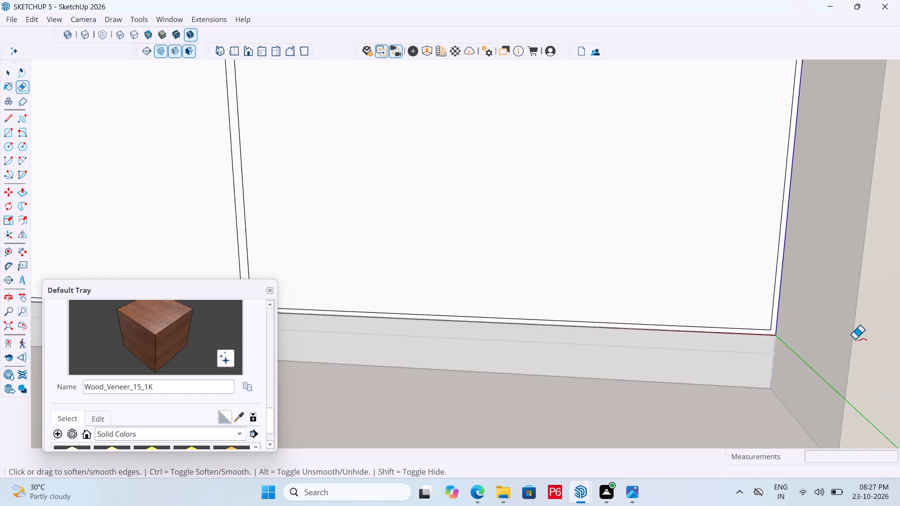
scroll(855, 339, down, 5)
scroll(494, 340, up, 5)
scroll(360, 303, up, 11)
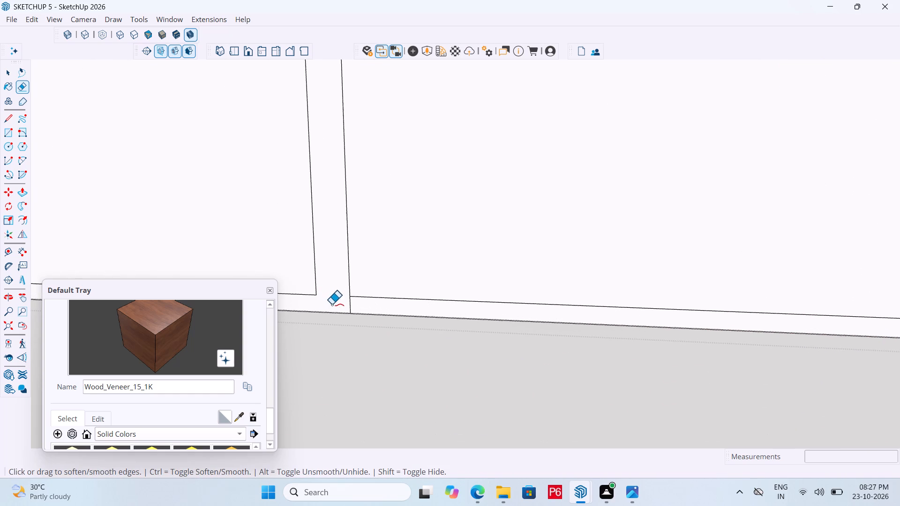
drag(354, 301, 348, 299)
scroll(445, 372, down, 16)
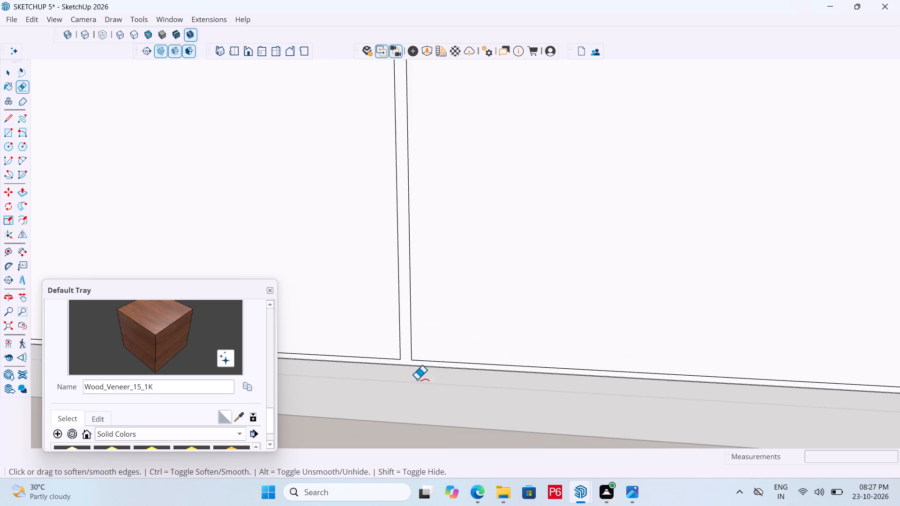
scroll(417, 379, down, 10)
Erase the short leftover edges at the outer end of the horizontal strip between the two drawer fronts.
scroll(592, 300, up, 19)
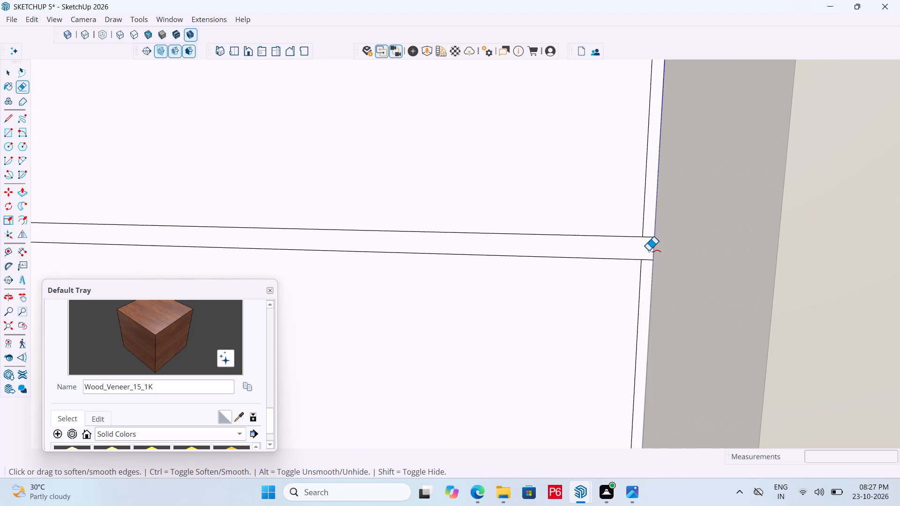
scroll(648, 251, up, 4)
click(644, 229)
drag(645, 227, 645, 238)
drag(645, 266, 645, 272)
scroll(669, 296, down, 7)
scroll(678, 320, down, 14)
scroll(730, 350, down, 7)
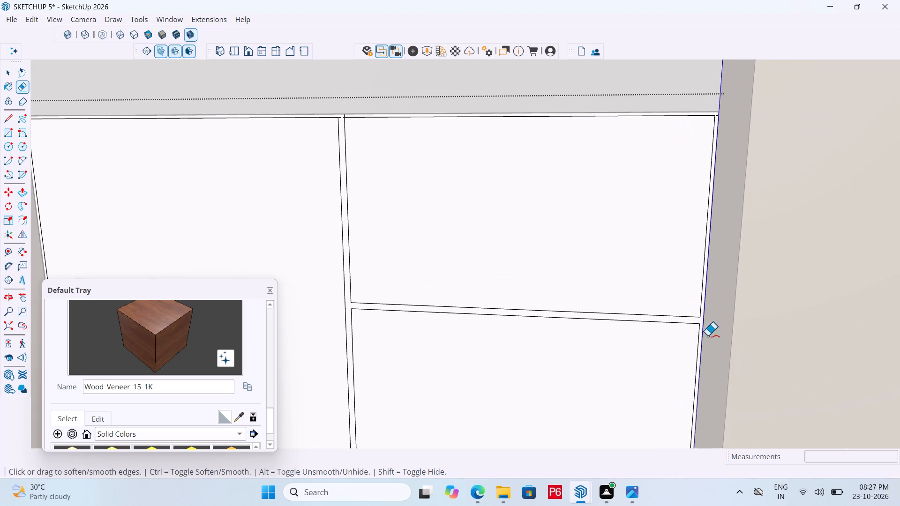
Erase the leftover dashed guide at the upper drawer front's top outer corner and save the model.
scroll(725, 145, up, 15)
double_click(712, 111)
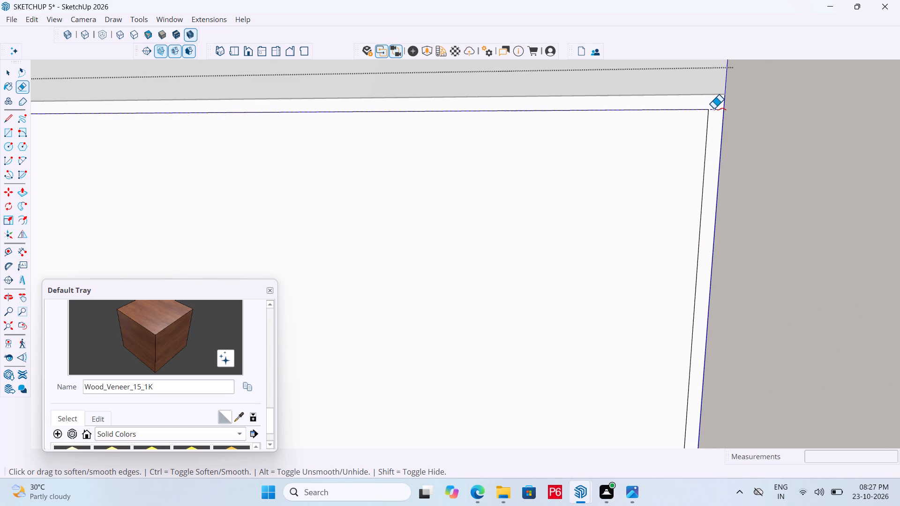
drag(714, 108, 714, 118)
drag(714, 100, 721, 115)
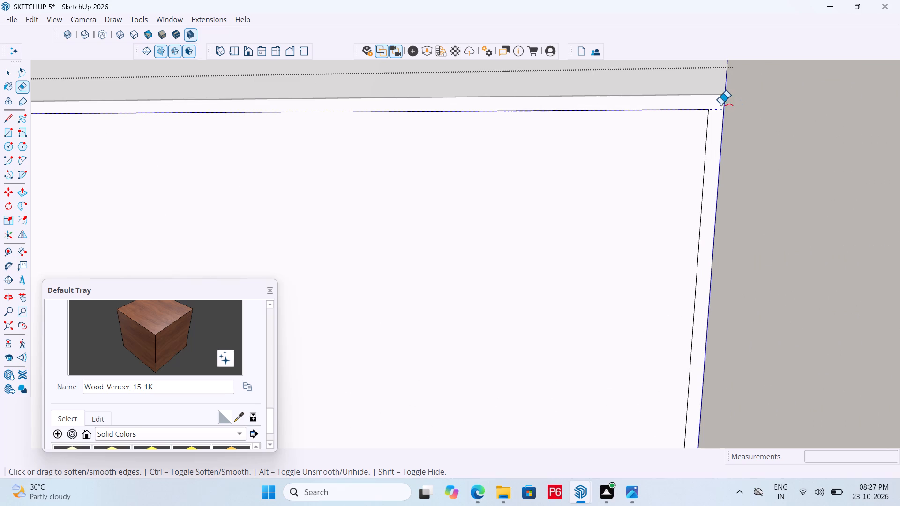
click(720, 104)
drag(720, 112, 720, 118)
drag(714, 100, 718, 114)
key(ctrl+s)
key(ctrl+s)
key(ctrl+s)
key(ctrl+s)
key(space)
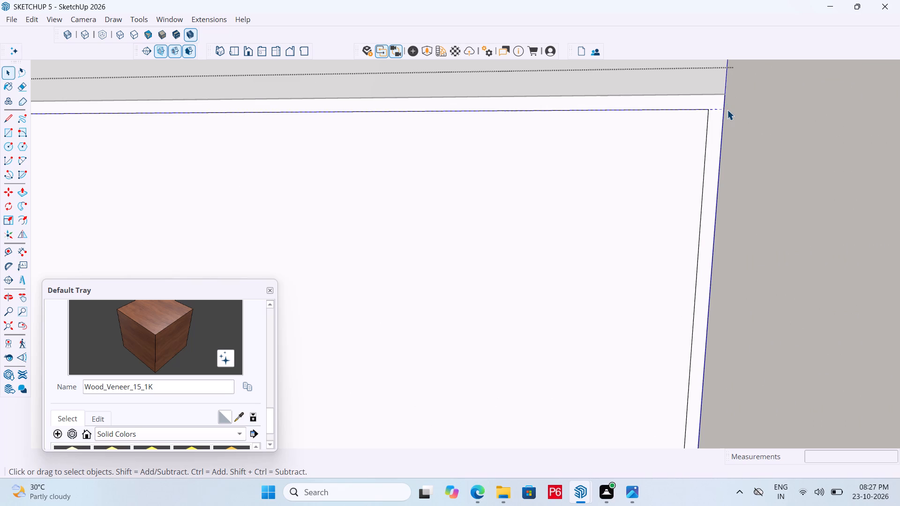
key(space)
scroll(716, 105, up, 5)
click(717, 111)
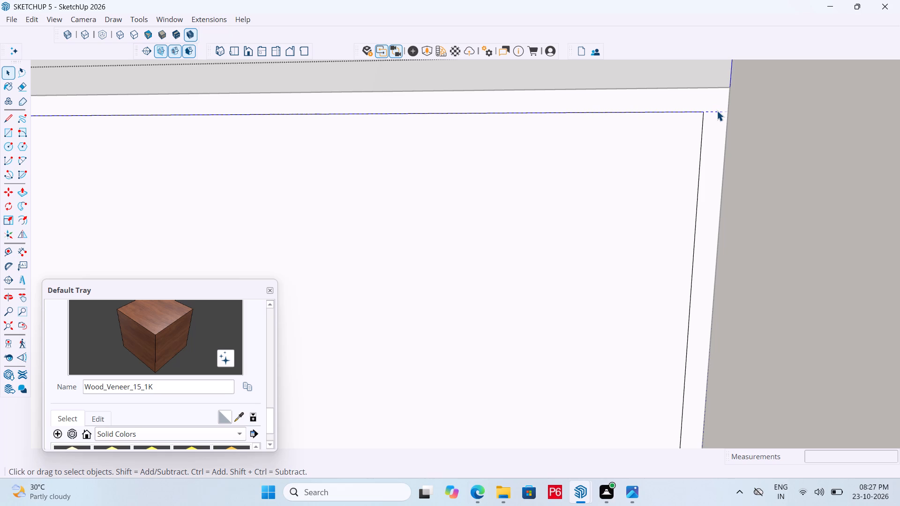
click(717, 111)
key(e)
drag(721, 104, 718, 124)
drag(718, 116, 718, 104)
drag(718, 104, 719, 127)
scroll(746, 118, down, 6)
scroll(818, 139, down, 19)
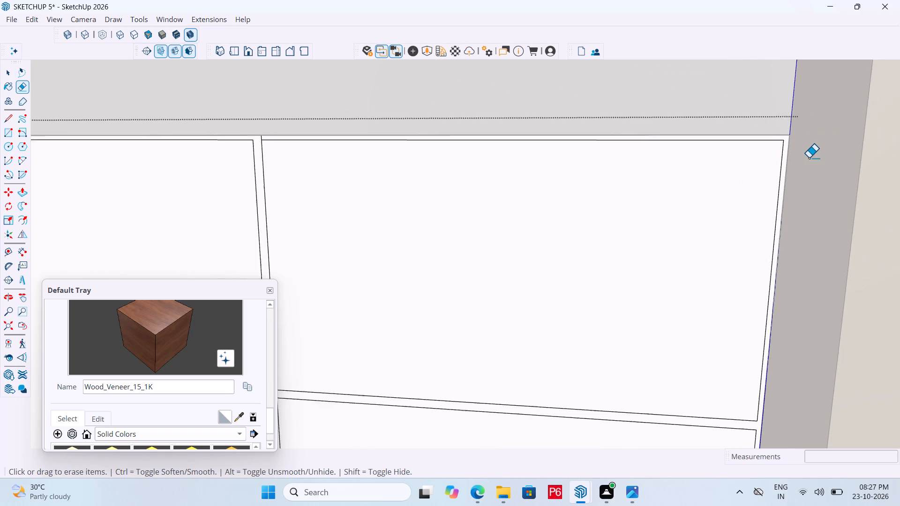
Erase the short leftover edge at the top of the vertical strip between the door and the upper drawer.
scroll(350, 146, up, 16)
drag(291, 128, 299, 125)
scroll(307, 110, down, 18)
scroll(374, 160, down, 5)
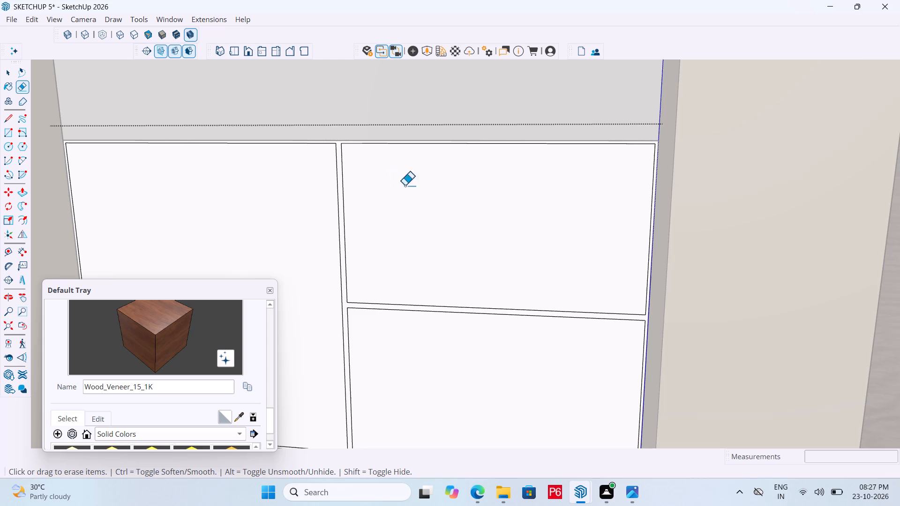
scroll(448, 197, down, 6)
scroll(538, 240, down, 4)
Paint the gap strips around the door and drawer fronts with M09_Shadow_Night from Solid Colors and save the model.
middle_drag(491, 255, 461, 288)
scroll(457, 309, up, 7)
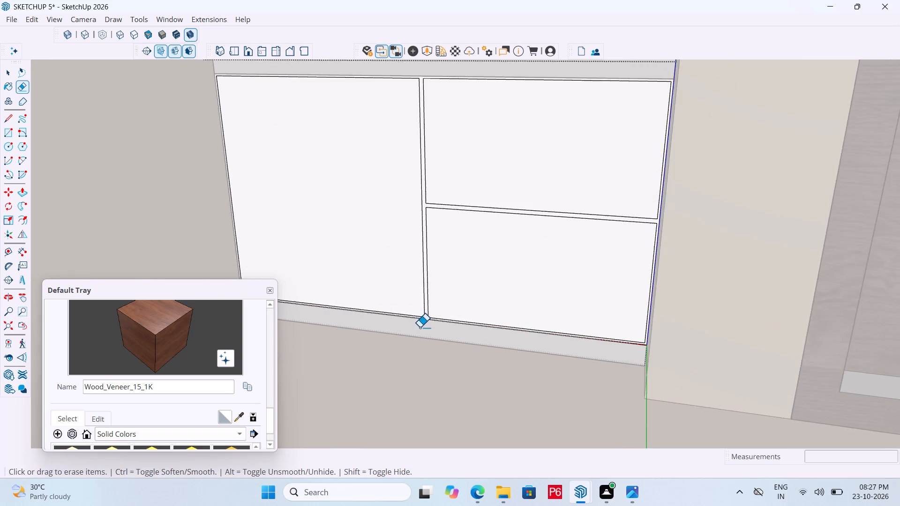
scroll(420, 327, up, 5)
scroll(449, 346, down, 4)
key(b)
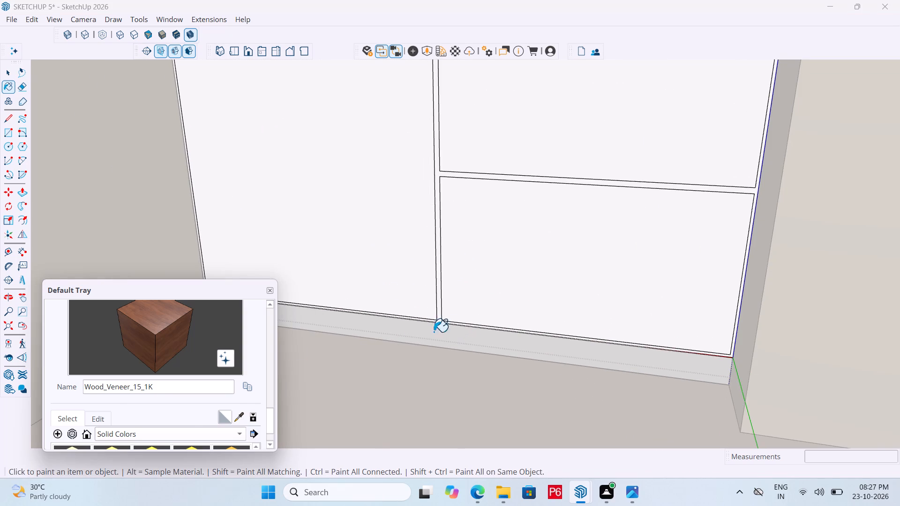
scroll(130, 383, down, 3)
click(143, 390)
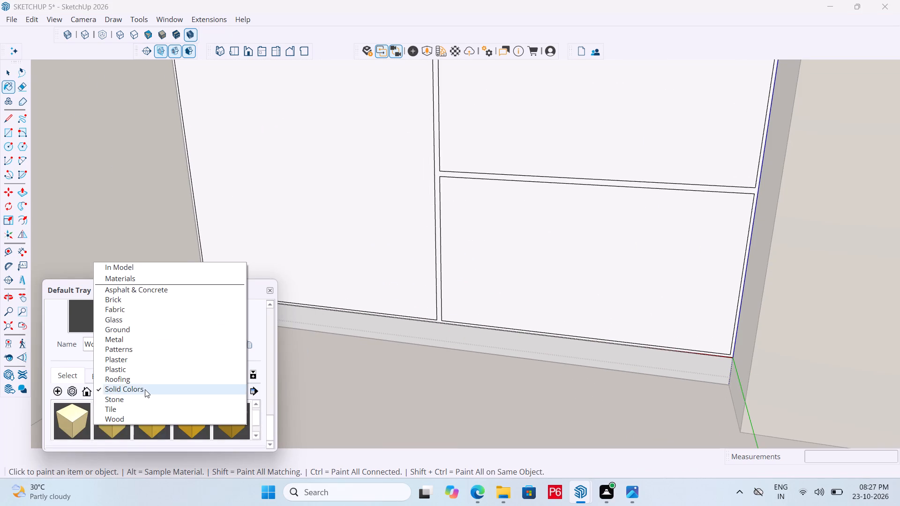
click(145, 389)
scroll(197, 417, down, 7)
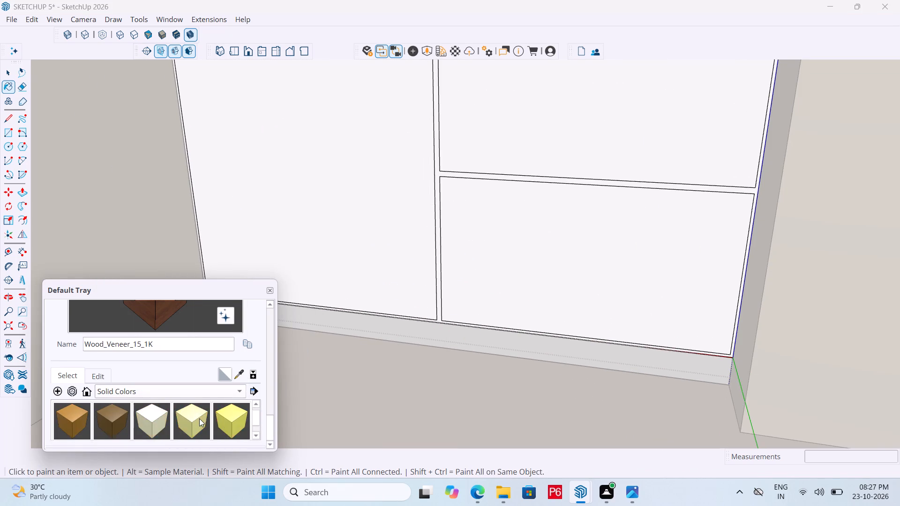
scroll(208, 420, down, 15)
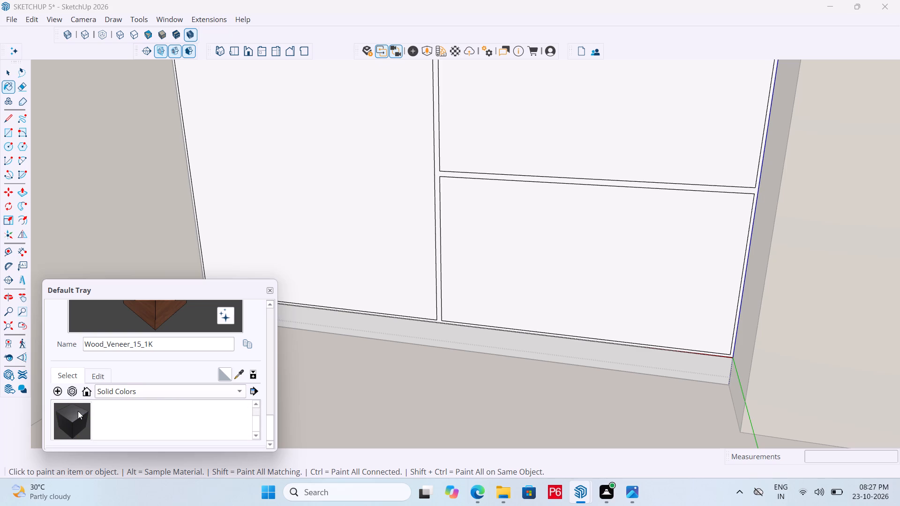
click(78, 411)
scroll(435, 316, up, 6)
click(441, 288)
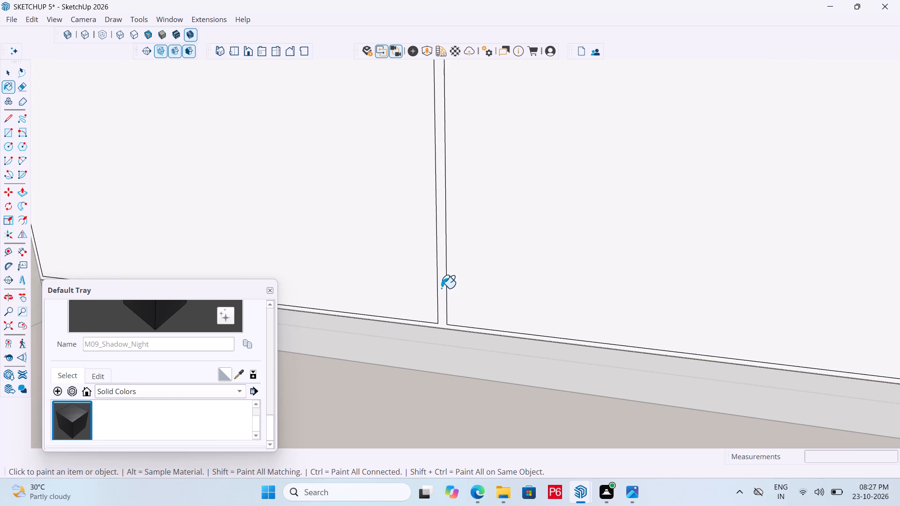
scroll(443, 298, down, 13)
middle_drag(462, 312, 457, 303)
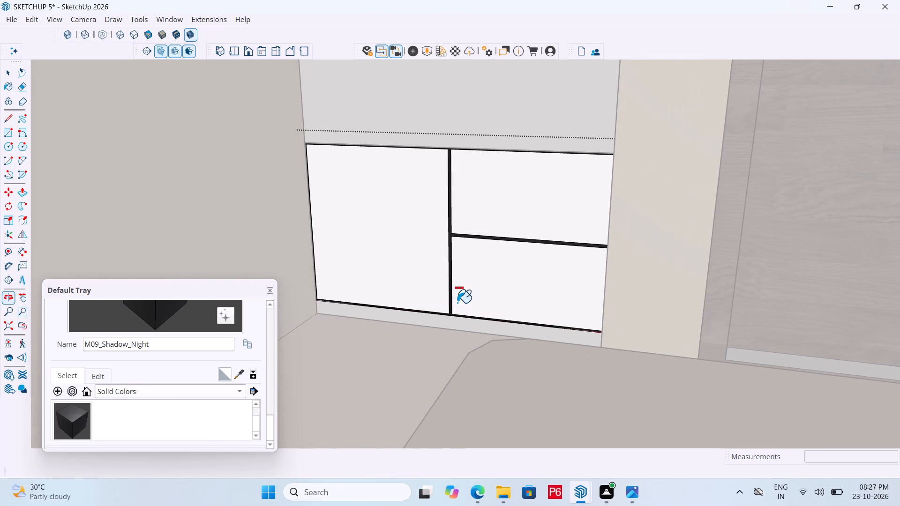
key(ctrl+s)
key(ctrl+s)
key(ctrl+s)
key(ctrl+s)
key(ctrl+s)
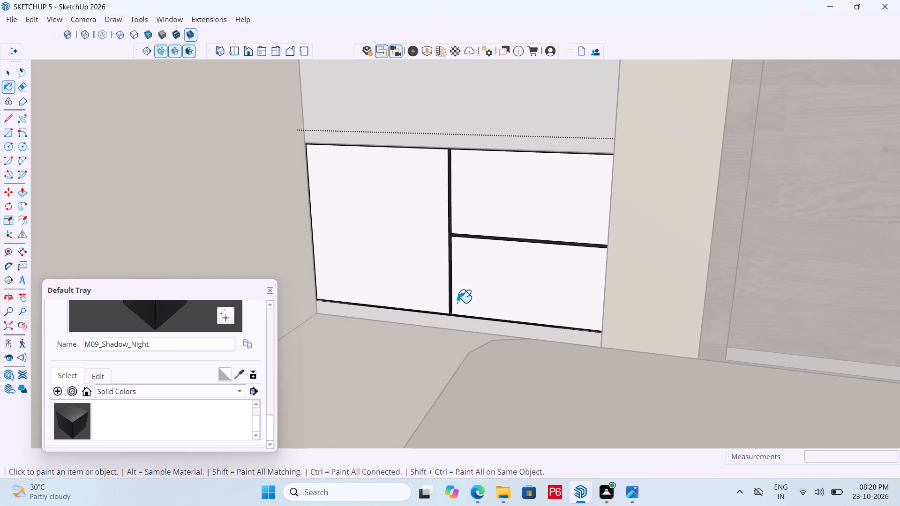
key(ctrl+s)
Switch the material library to the Wood collection.
scroll(473, 273, down, 2)
middle_drag(473, 272, 460, 282)
click(206, 392)
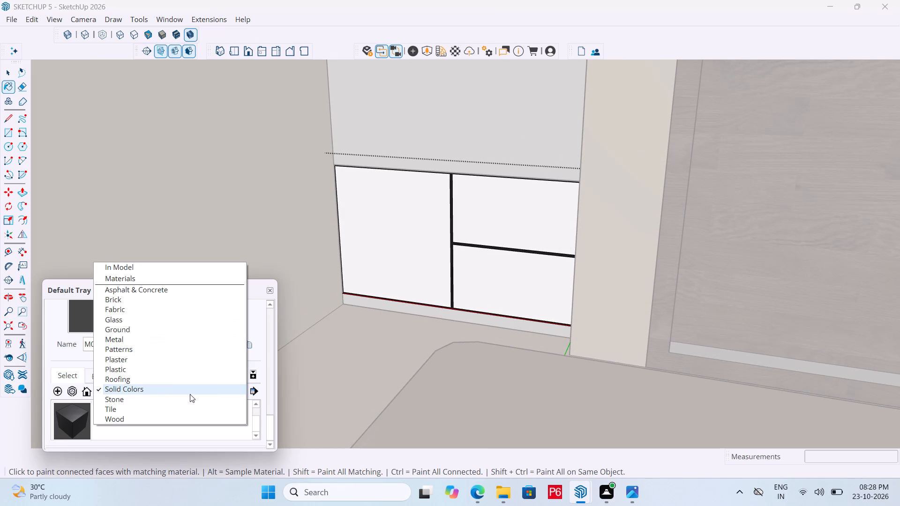
click(142, 421)
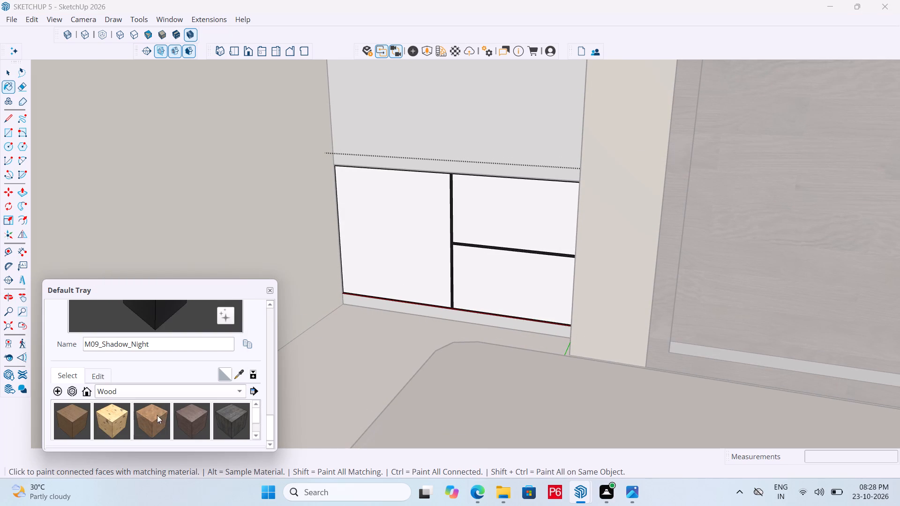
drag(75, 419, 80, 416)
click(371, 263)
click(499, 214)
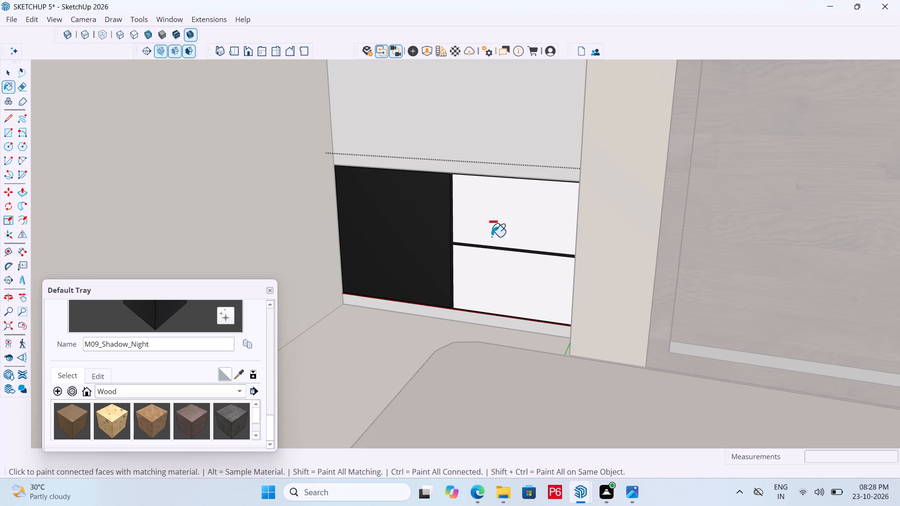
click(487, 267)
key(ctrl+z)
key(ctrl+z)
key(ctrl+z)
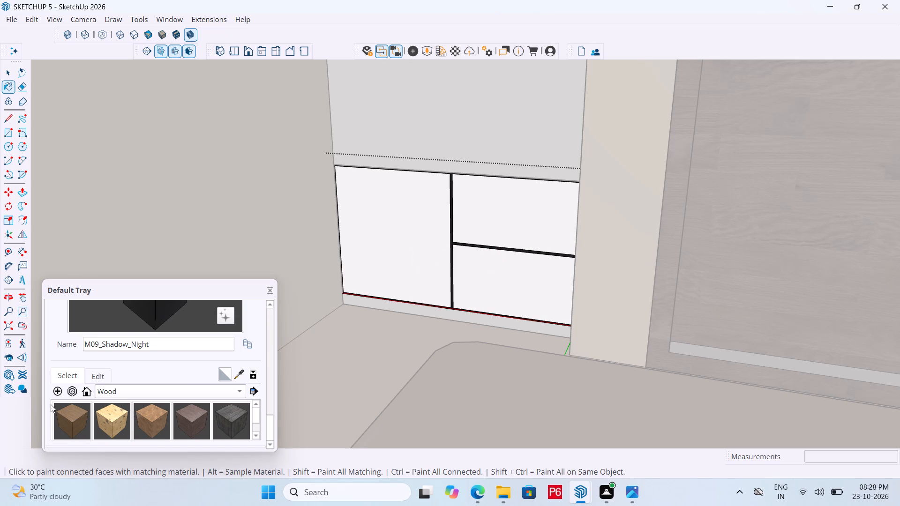
Paint the lower door front and both drawer fronts with the Plywood_01_1K wood material and save the model.
double_click(61, 425)
click(390, 268)
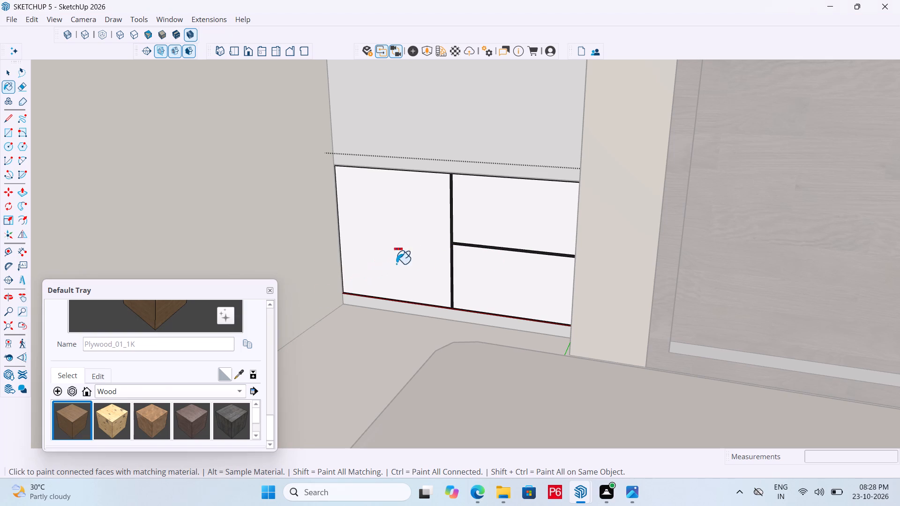
click(502, 223)
click(479, 267)
middle_drag(318, 277, 345, 266)
scroll(498, 245, down, 2)
middle_drag(495, 248, 482, 256)
key(ctrl+s)
key(ctrl+s)
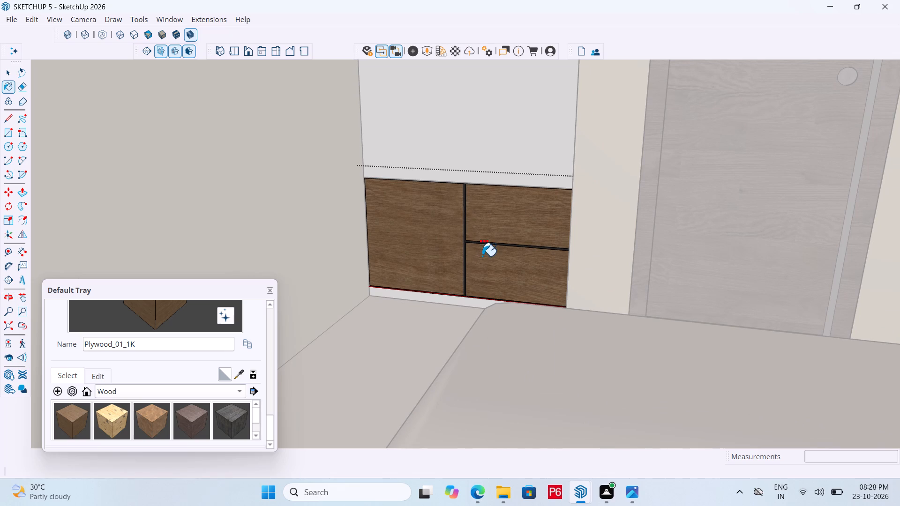
key(ctrl+s)
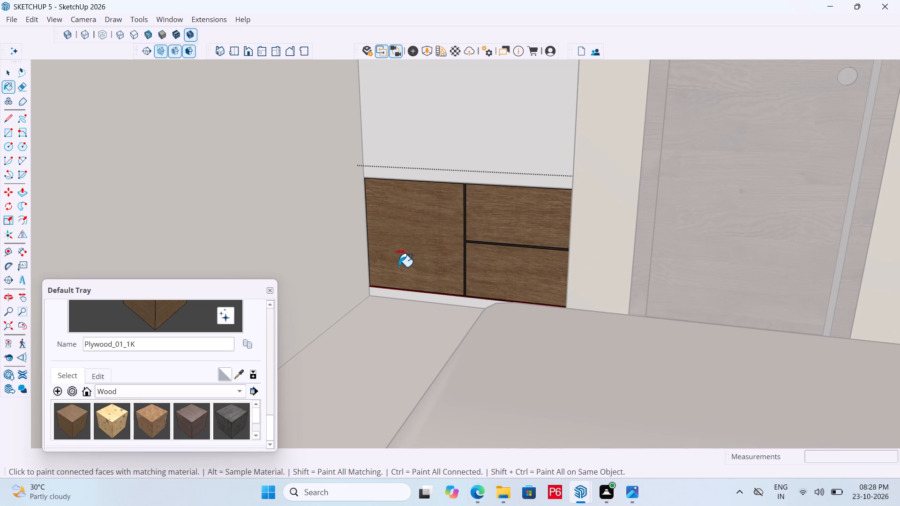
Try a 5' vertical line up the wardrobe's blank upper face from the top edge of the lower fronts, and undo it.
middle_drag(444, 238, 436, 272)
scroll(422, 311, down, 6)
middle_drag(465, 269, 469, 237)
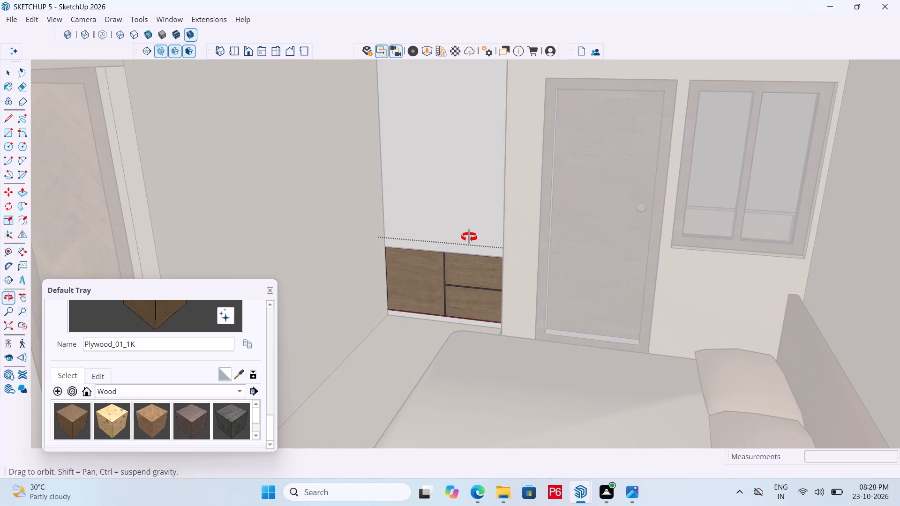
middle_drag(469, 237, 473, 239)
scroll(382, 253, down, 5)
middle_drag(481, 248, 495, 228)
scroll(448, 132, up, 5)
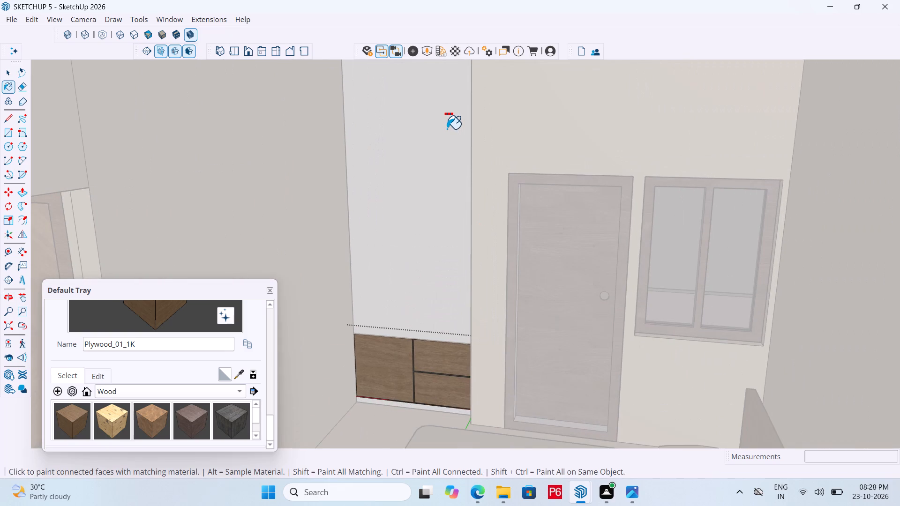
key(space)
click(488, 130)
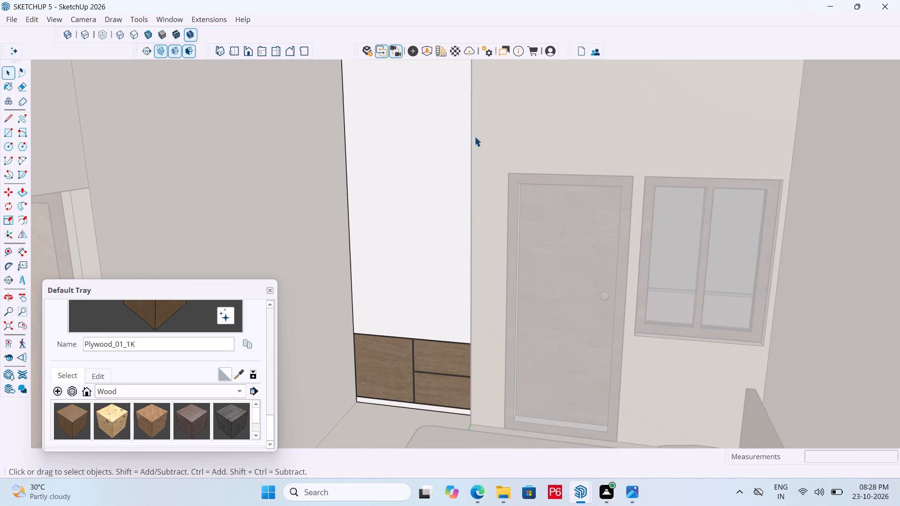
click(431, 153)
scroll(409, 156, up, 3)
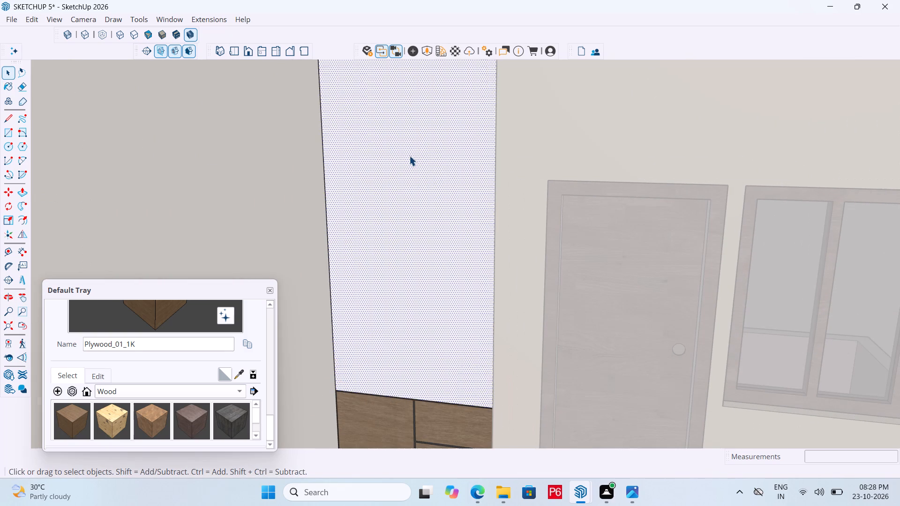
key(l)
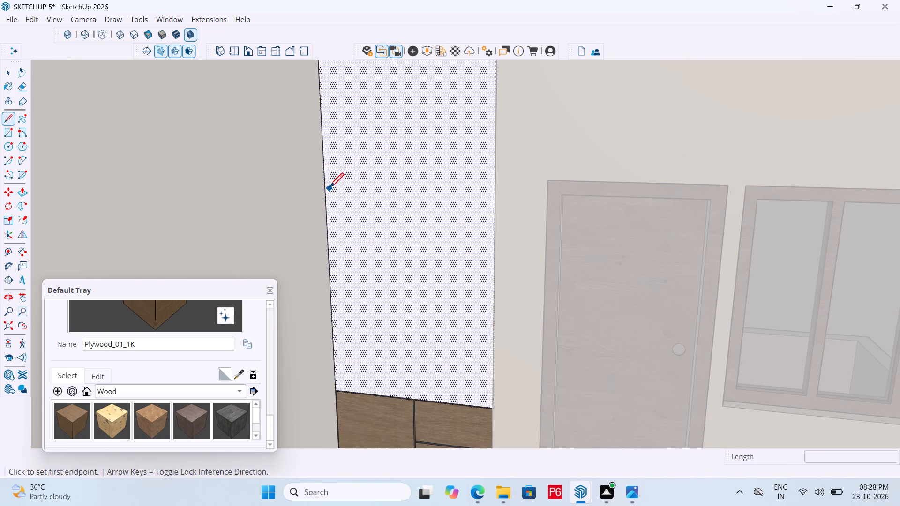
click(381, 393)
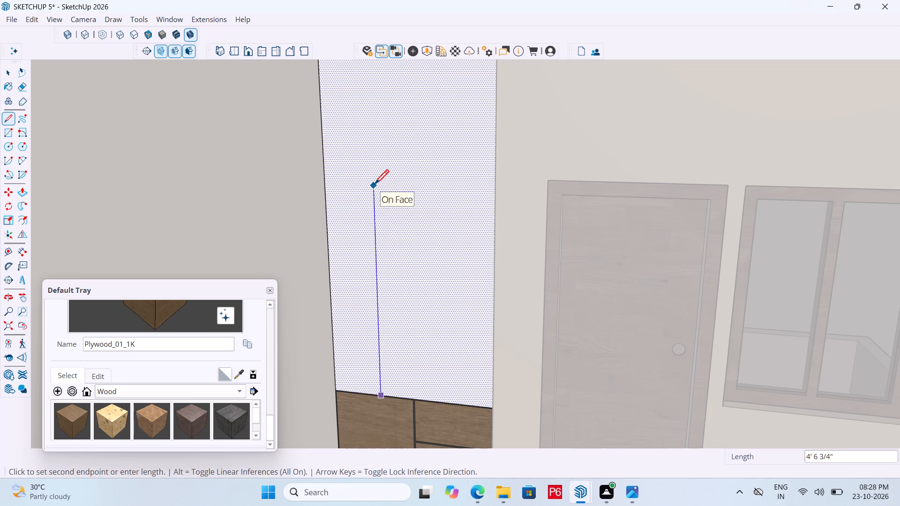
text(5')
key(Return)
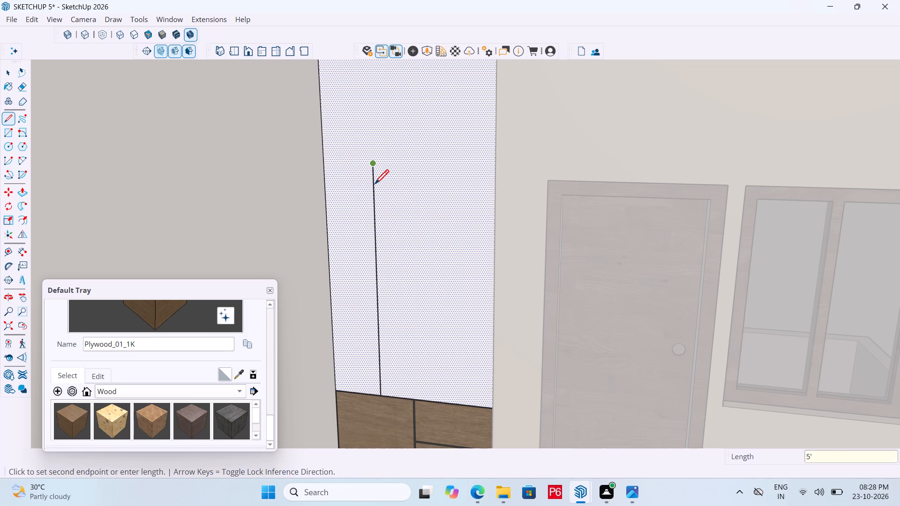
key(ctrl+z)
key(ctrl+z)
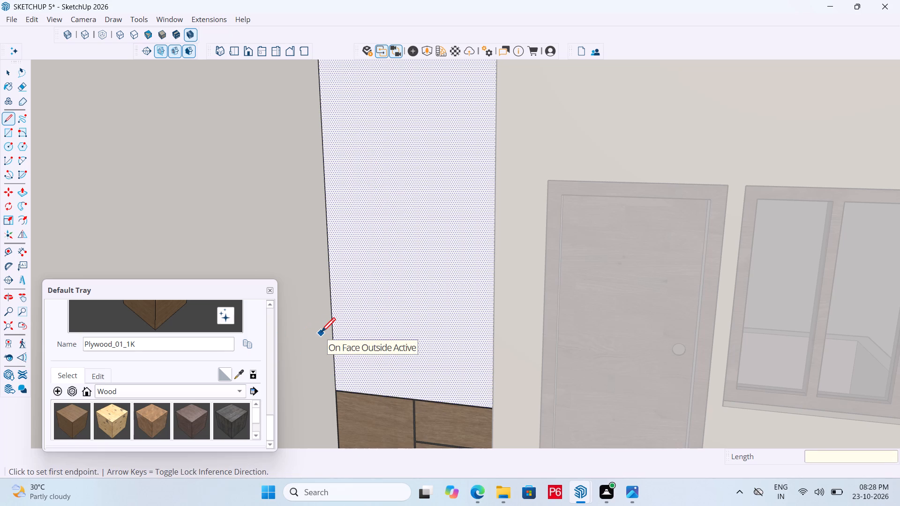
Place a horizontal guide on the wardrobe's upper face, 4' above the top edge of the lower fronts.
key(r)
key(t)
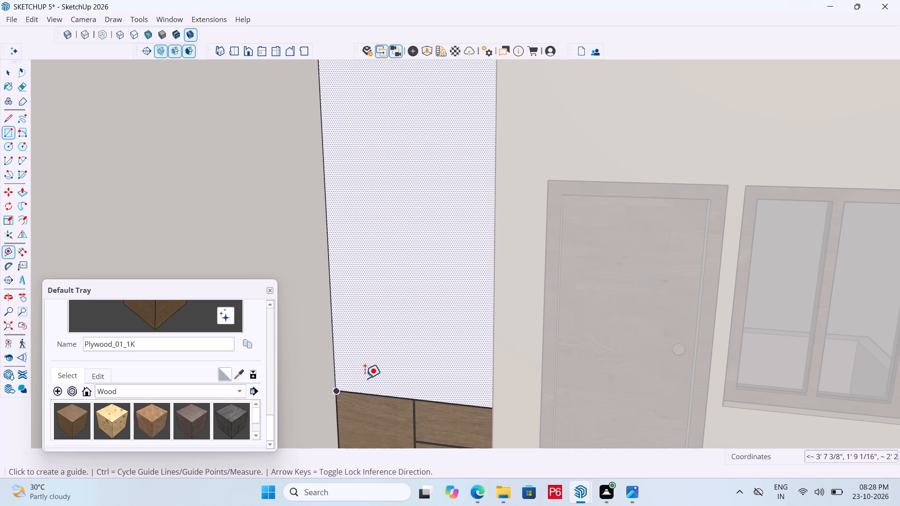
click(378, 394)
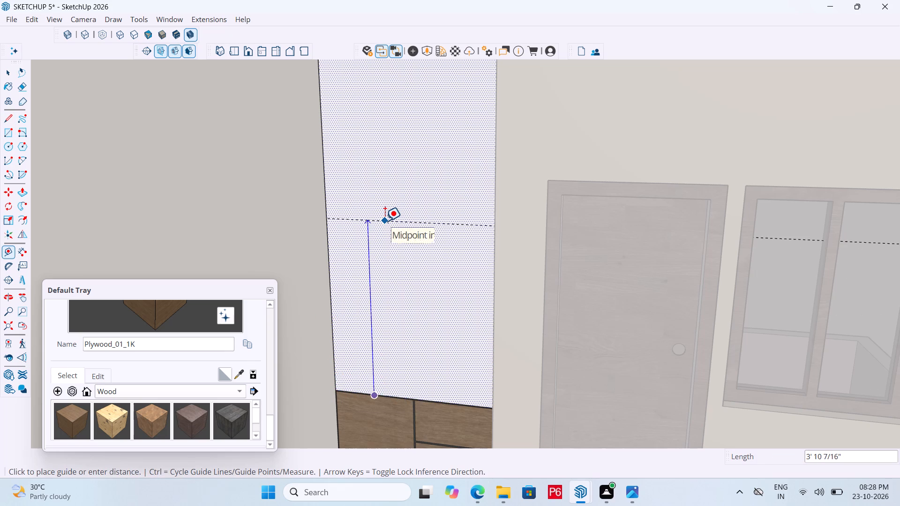
text(4')
key(Return)
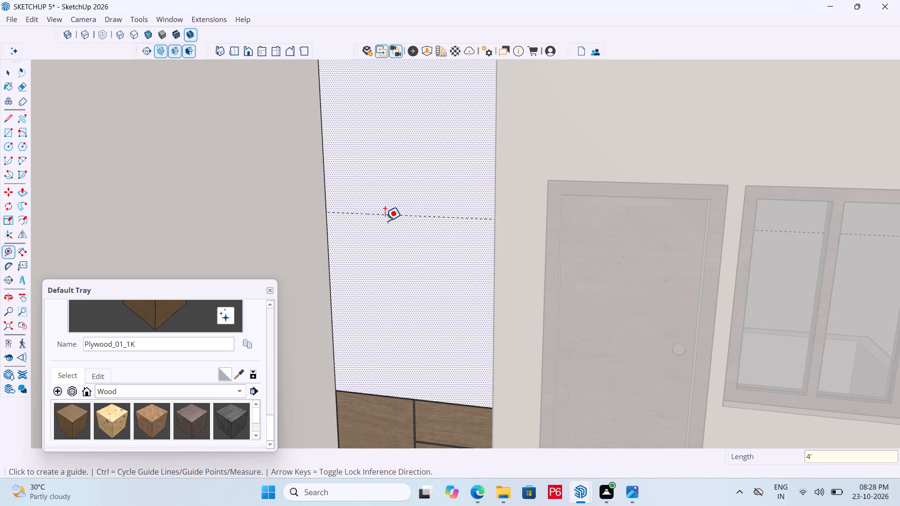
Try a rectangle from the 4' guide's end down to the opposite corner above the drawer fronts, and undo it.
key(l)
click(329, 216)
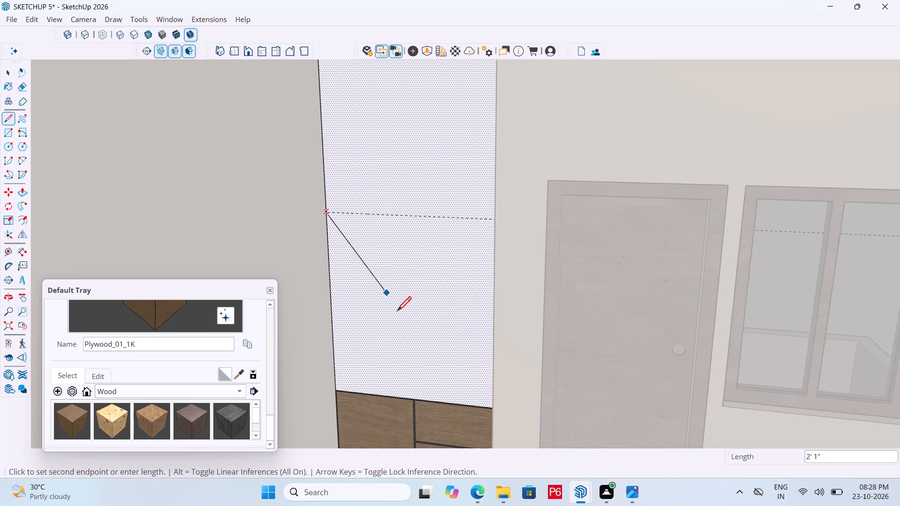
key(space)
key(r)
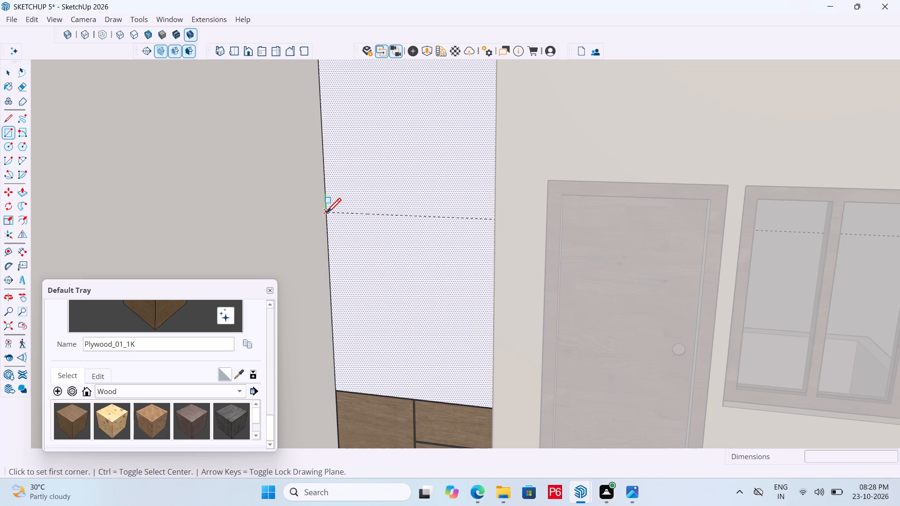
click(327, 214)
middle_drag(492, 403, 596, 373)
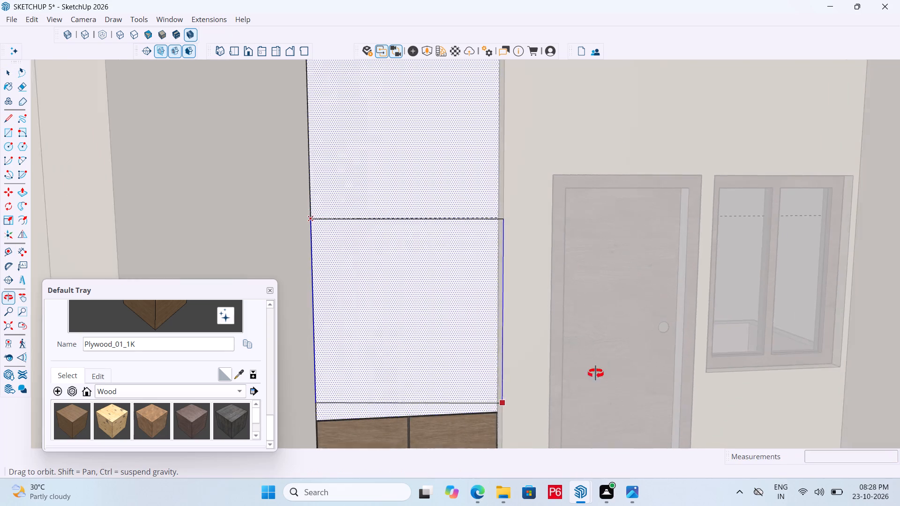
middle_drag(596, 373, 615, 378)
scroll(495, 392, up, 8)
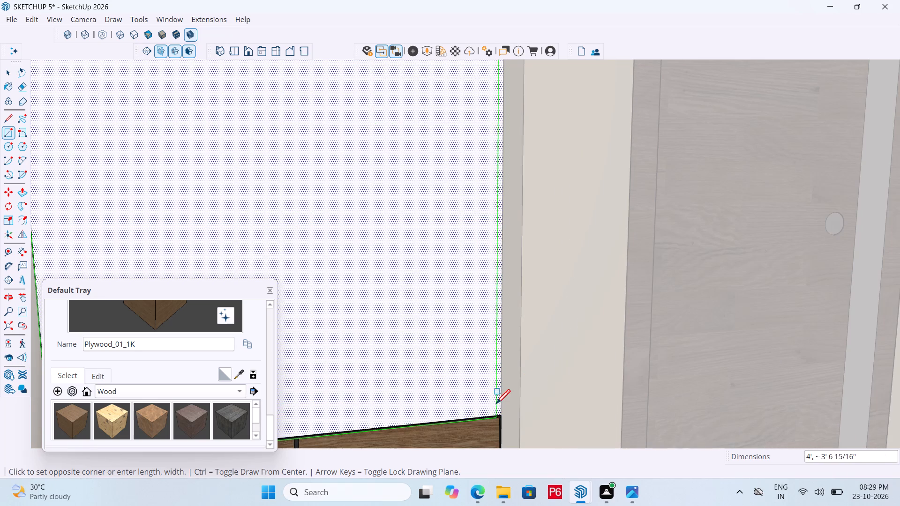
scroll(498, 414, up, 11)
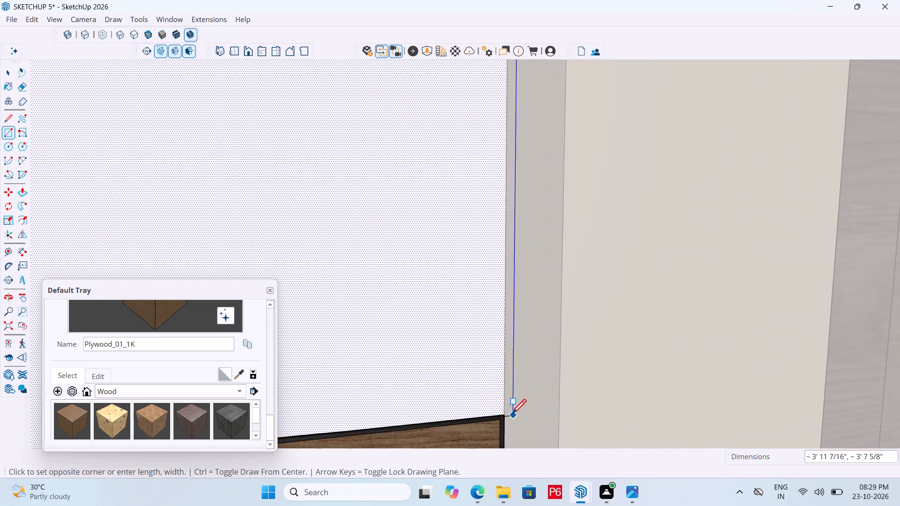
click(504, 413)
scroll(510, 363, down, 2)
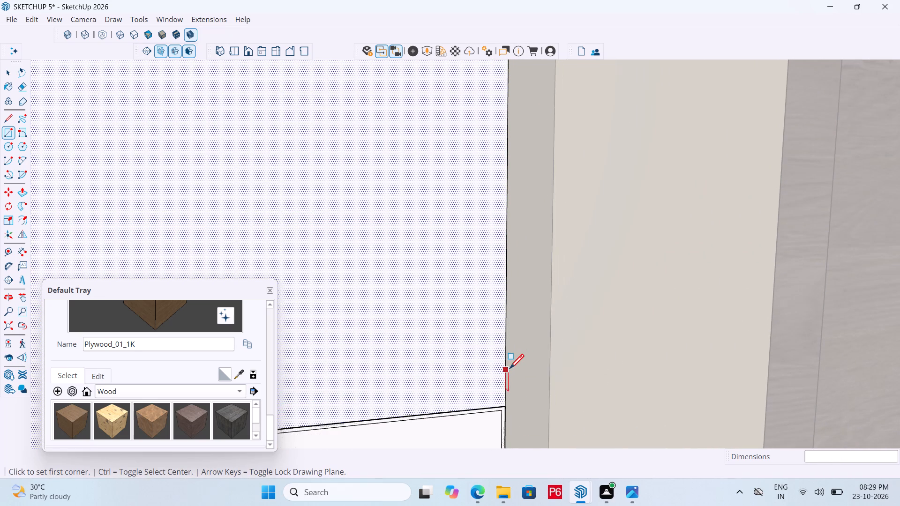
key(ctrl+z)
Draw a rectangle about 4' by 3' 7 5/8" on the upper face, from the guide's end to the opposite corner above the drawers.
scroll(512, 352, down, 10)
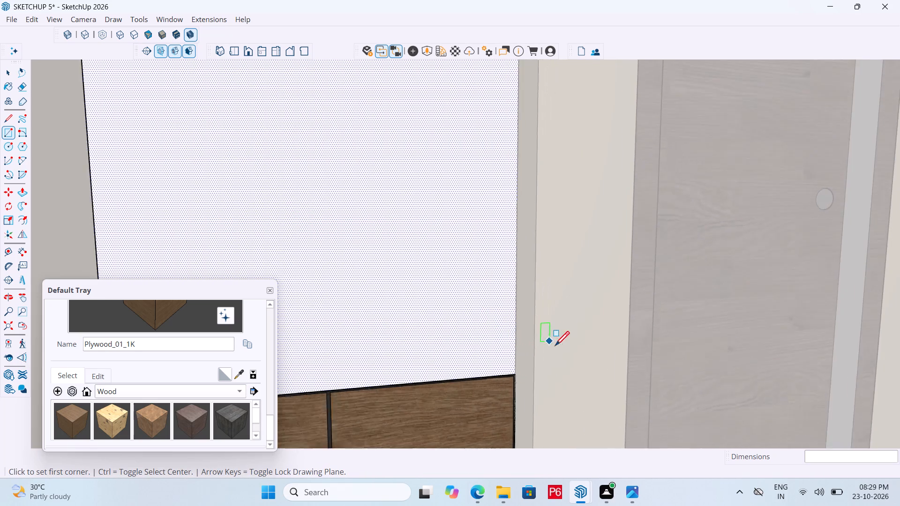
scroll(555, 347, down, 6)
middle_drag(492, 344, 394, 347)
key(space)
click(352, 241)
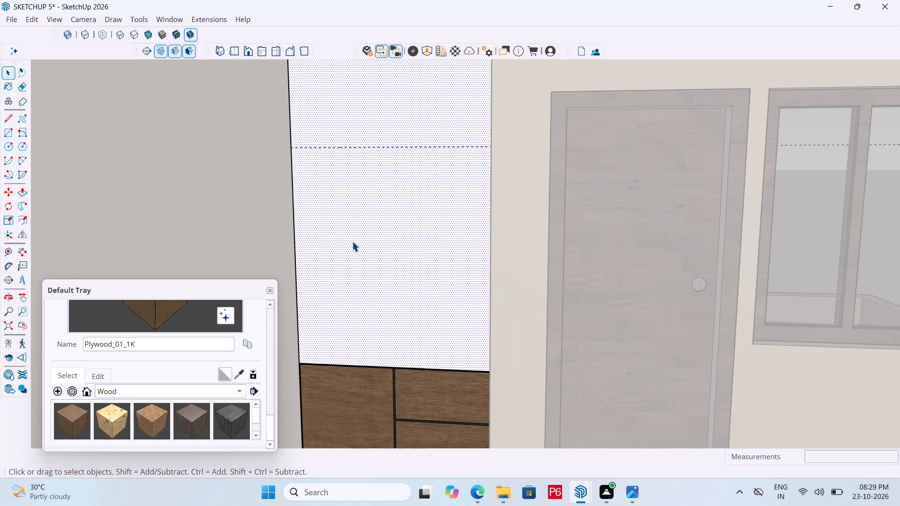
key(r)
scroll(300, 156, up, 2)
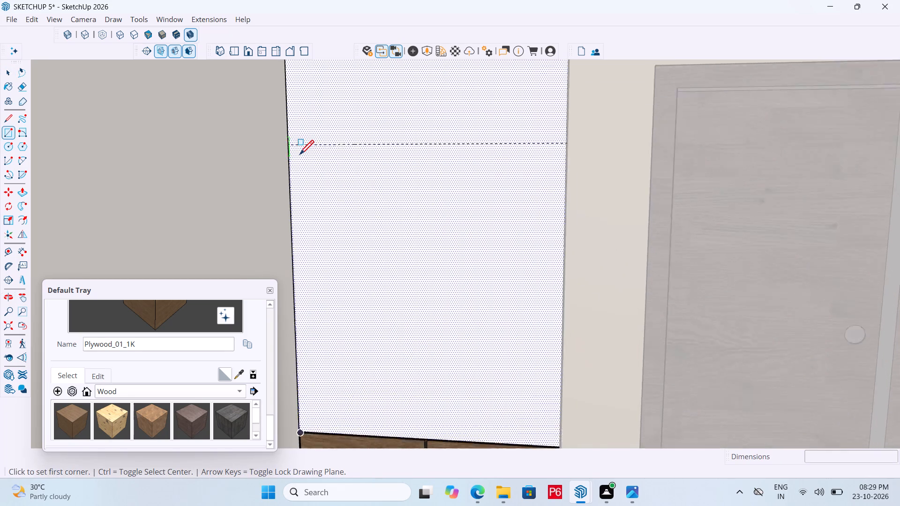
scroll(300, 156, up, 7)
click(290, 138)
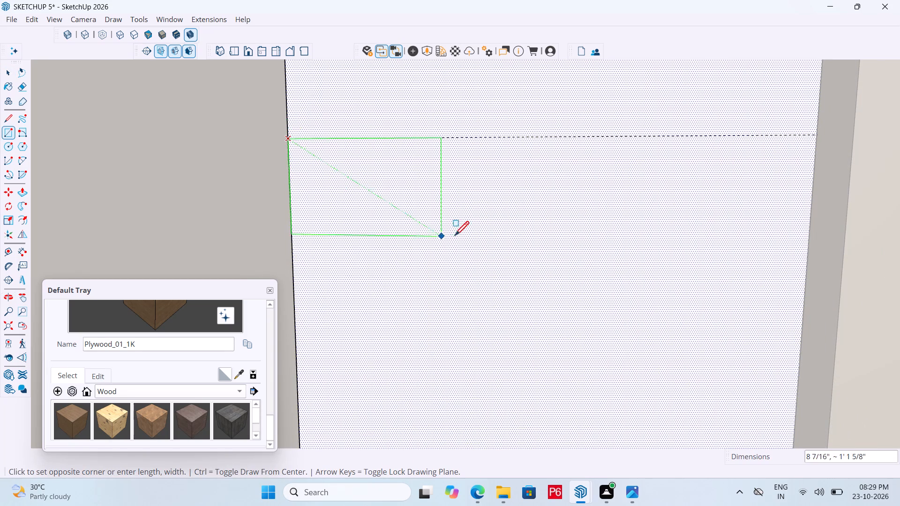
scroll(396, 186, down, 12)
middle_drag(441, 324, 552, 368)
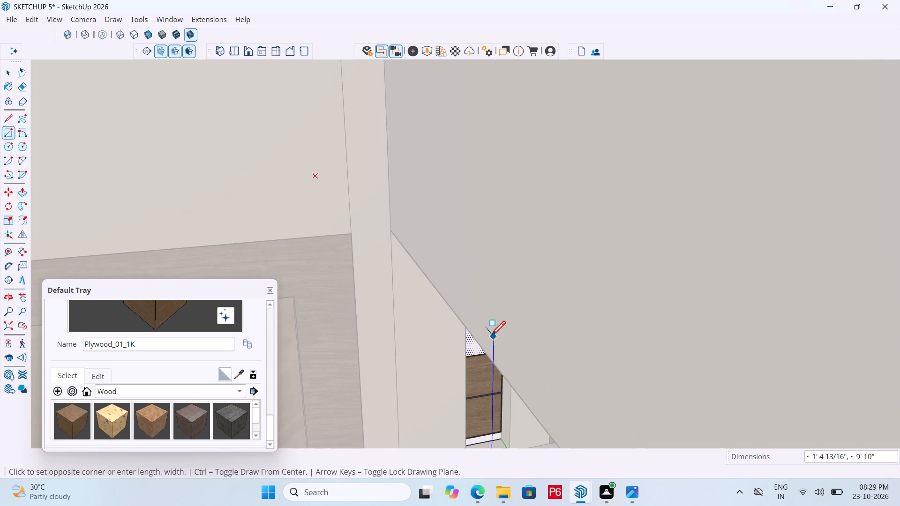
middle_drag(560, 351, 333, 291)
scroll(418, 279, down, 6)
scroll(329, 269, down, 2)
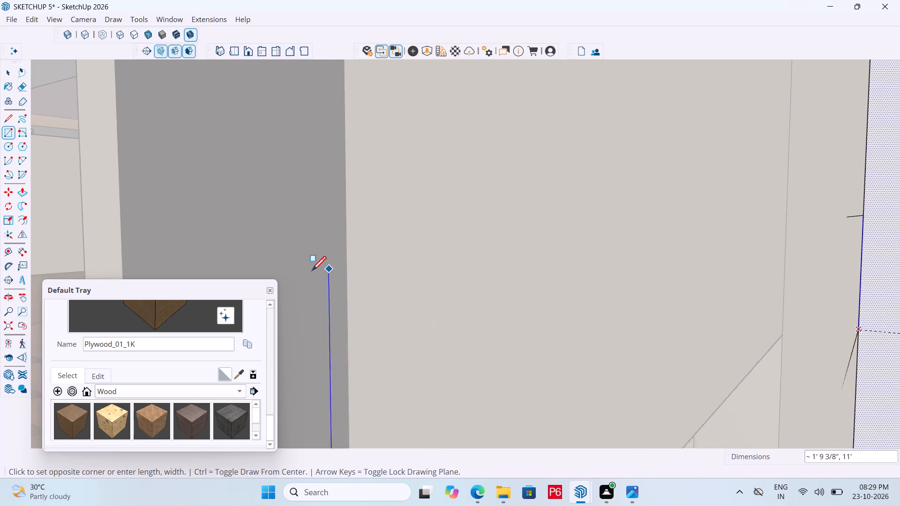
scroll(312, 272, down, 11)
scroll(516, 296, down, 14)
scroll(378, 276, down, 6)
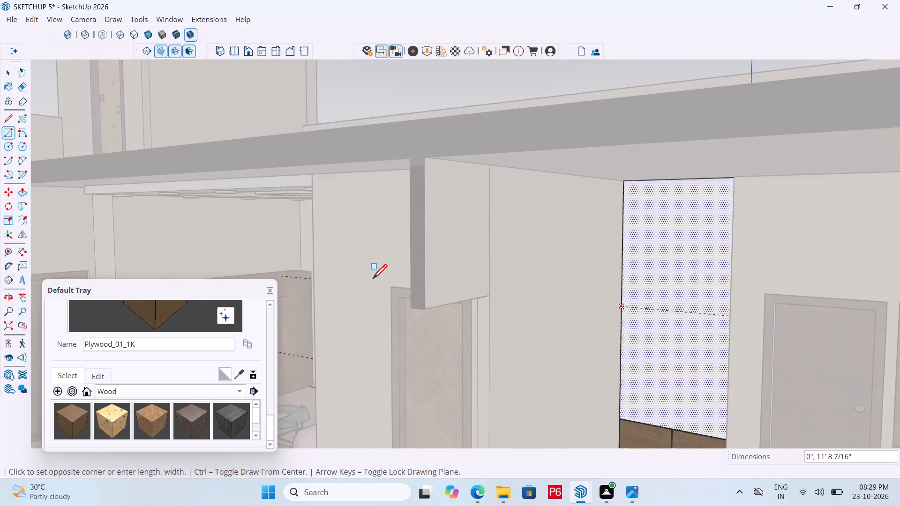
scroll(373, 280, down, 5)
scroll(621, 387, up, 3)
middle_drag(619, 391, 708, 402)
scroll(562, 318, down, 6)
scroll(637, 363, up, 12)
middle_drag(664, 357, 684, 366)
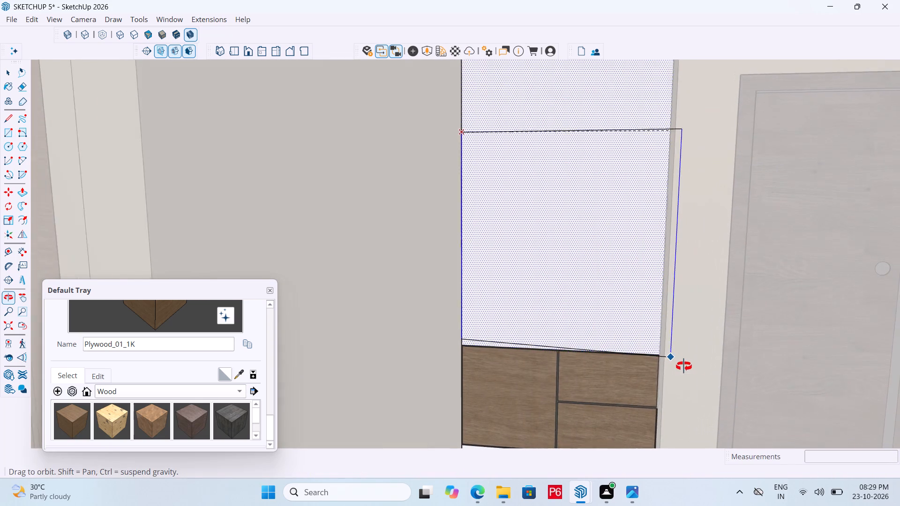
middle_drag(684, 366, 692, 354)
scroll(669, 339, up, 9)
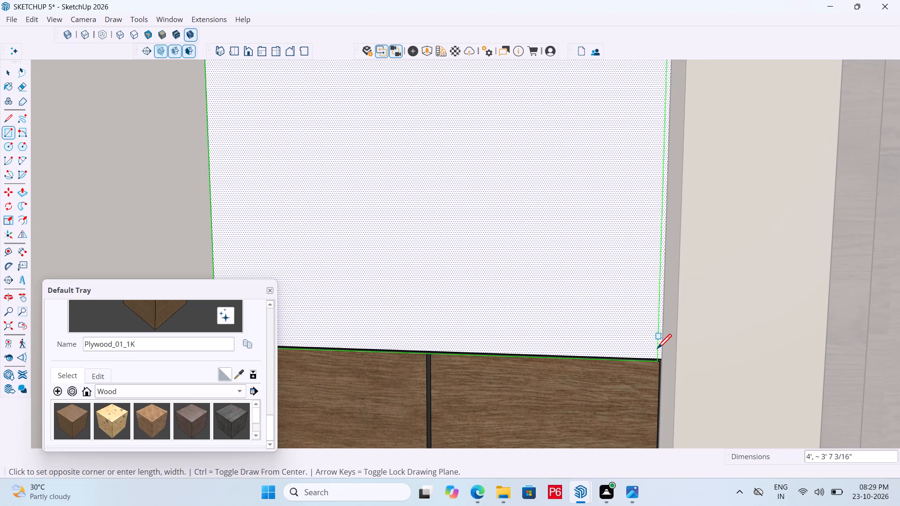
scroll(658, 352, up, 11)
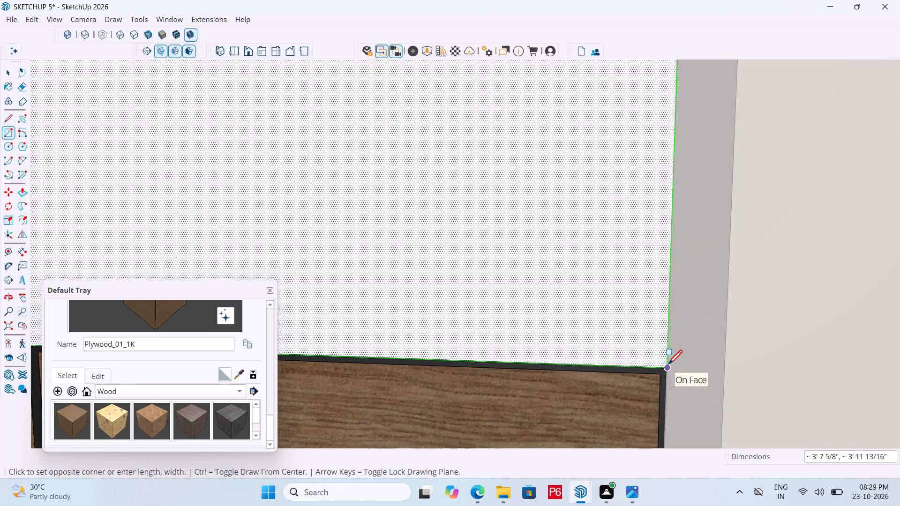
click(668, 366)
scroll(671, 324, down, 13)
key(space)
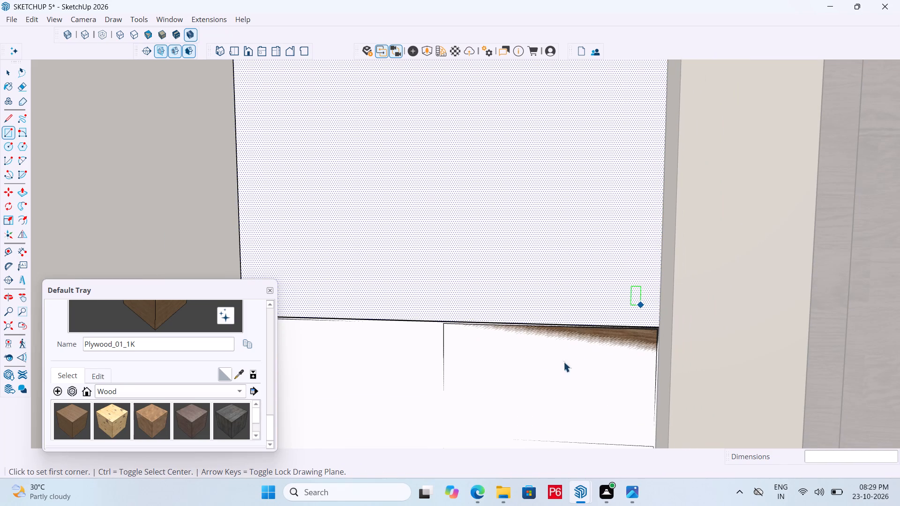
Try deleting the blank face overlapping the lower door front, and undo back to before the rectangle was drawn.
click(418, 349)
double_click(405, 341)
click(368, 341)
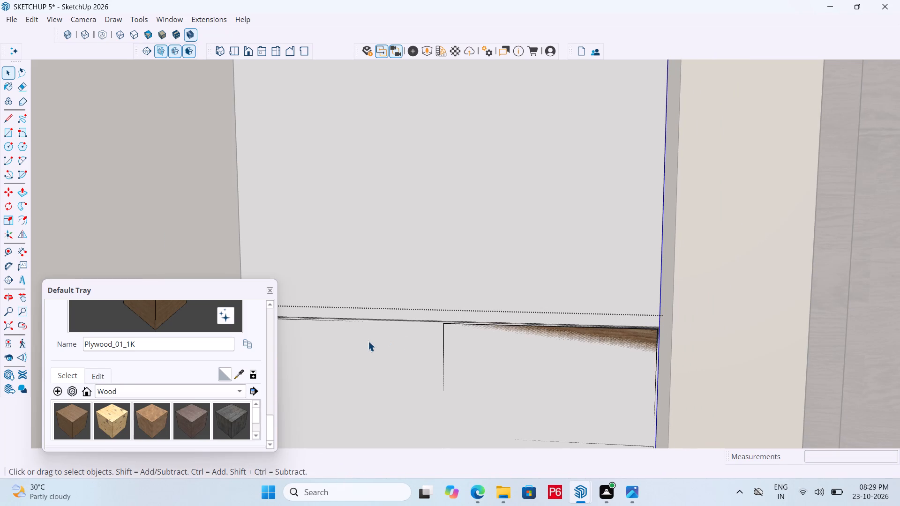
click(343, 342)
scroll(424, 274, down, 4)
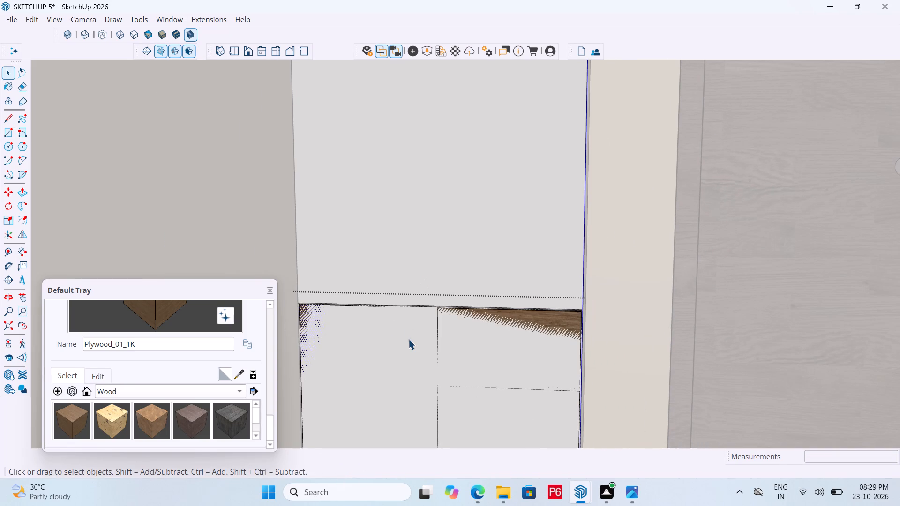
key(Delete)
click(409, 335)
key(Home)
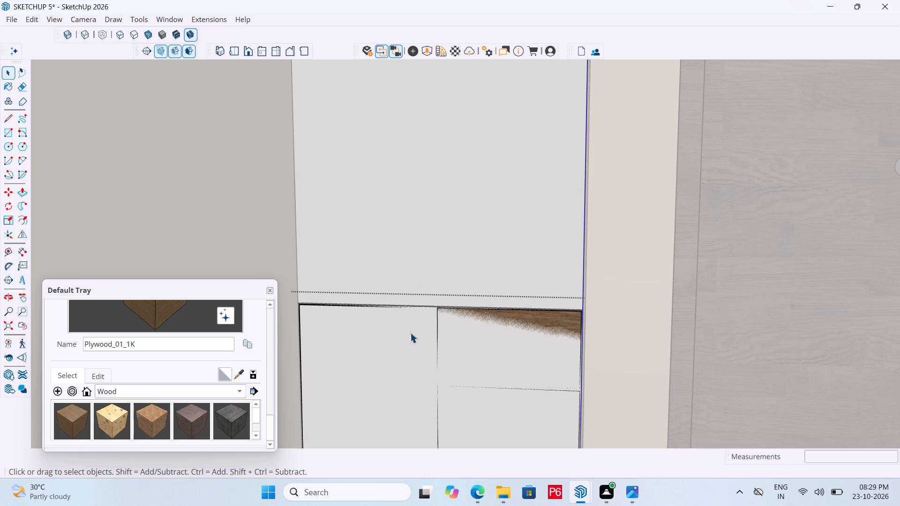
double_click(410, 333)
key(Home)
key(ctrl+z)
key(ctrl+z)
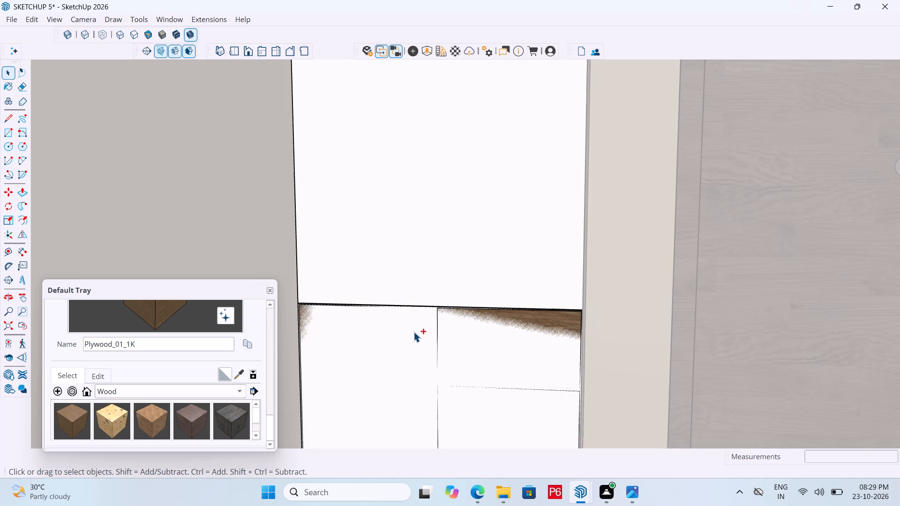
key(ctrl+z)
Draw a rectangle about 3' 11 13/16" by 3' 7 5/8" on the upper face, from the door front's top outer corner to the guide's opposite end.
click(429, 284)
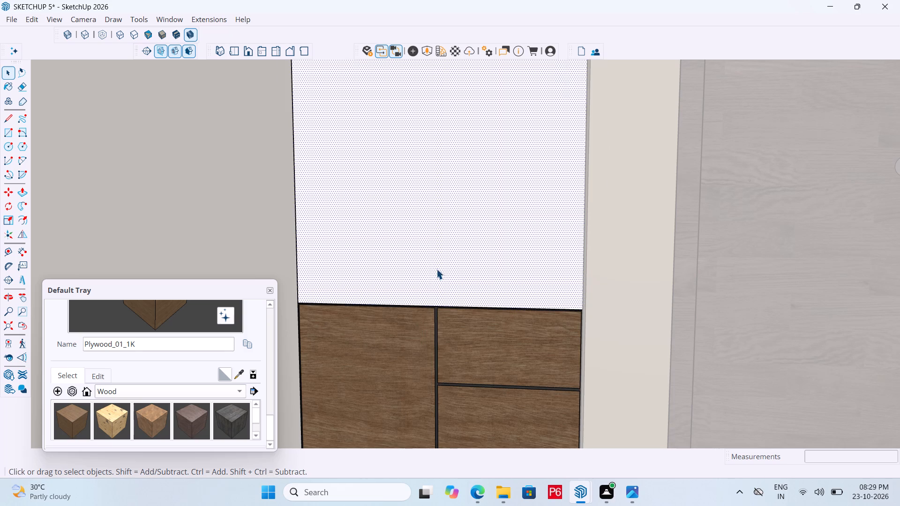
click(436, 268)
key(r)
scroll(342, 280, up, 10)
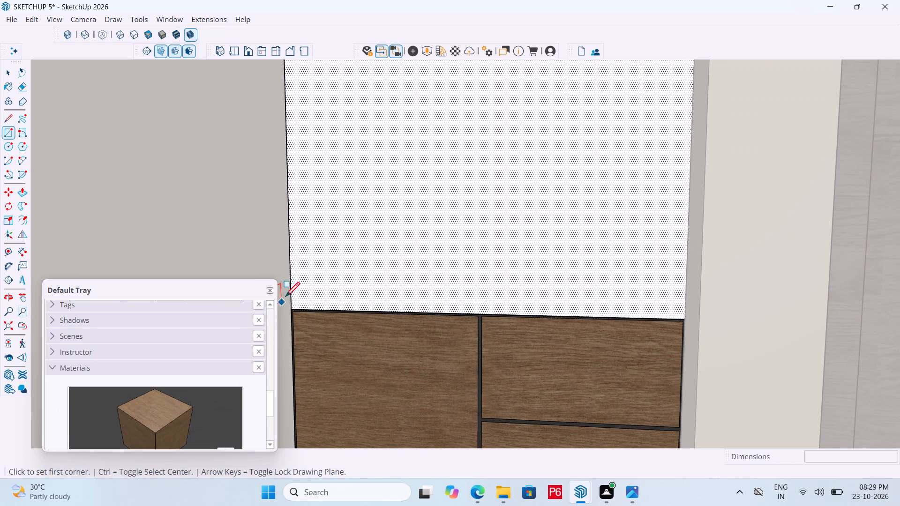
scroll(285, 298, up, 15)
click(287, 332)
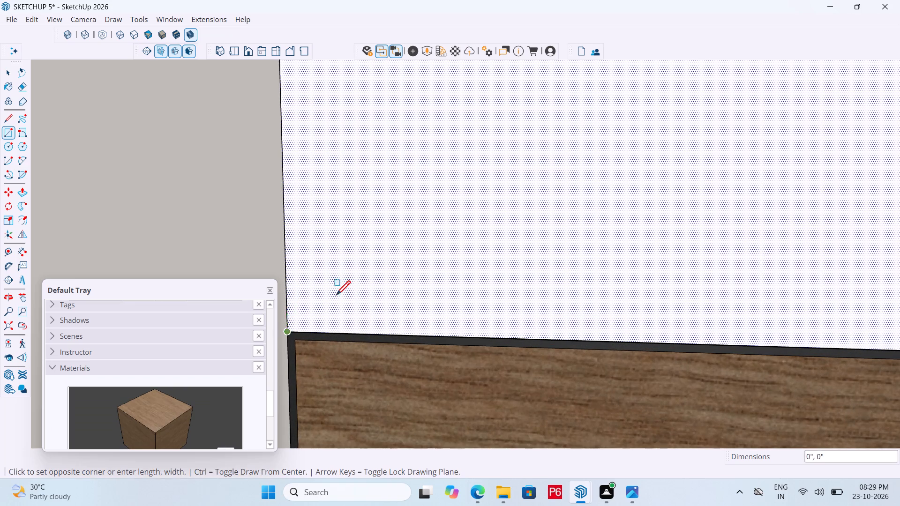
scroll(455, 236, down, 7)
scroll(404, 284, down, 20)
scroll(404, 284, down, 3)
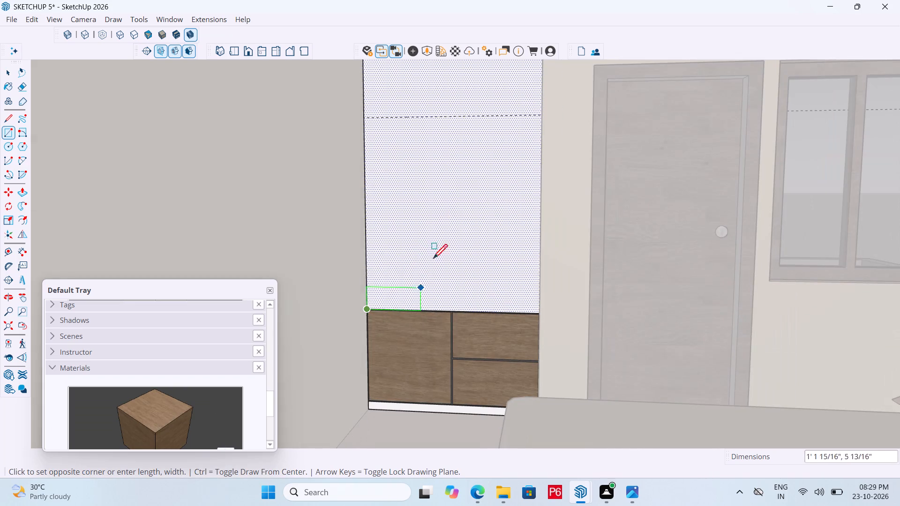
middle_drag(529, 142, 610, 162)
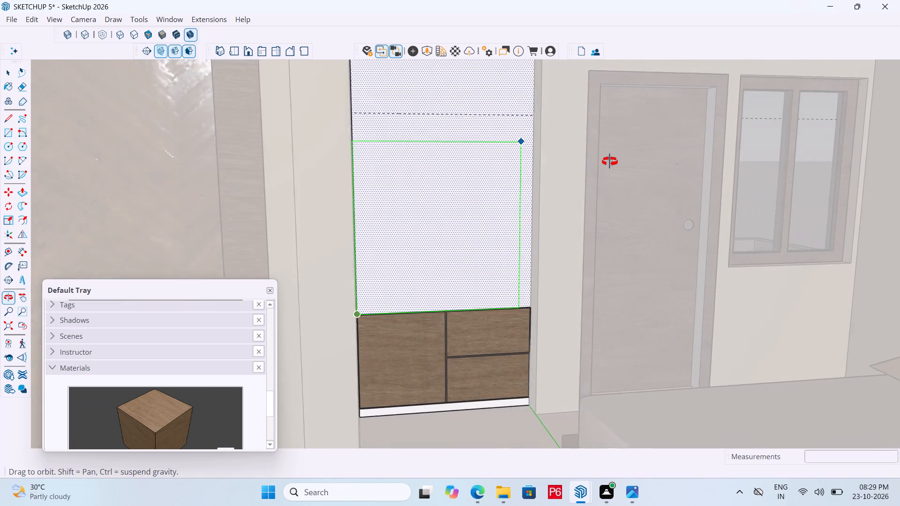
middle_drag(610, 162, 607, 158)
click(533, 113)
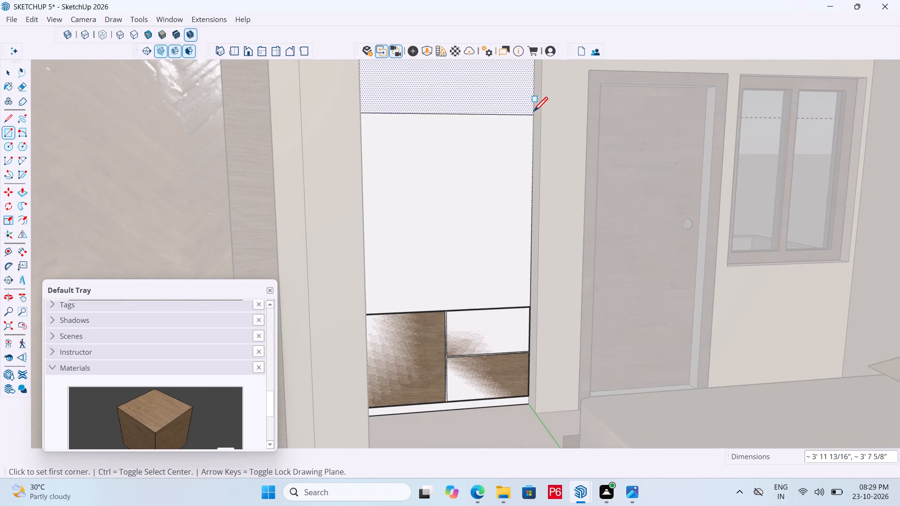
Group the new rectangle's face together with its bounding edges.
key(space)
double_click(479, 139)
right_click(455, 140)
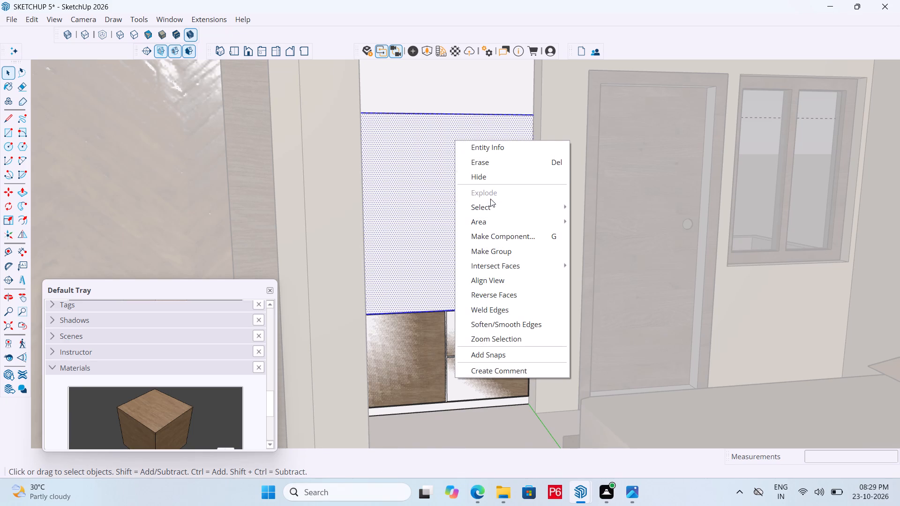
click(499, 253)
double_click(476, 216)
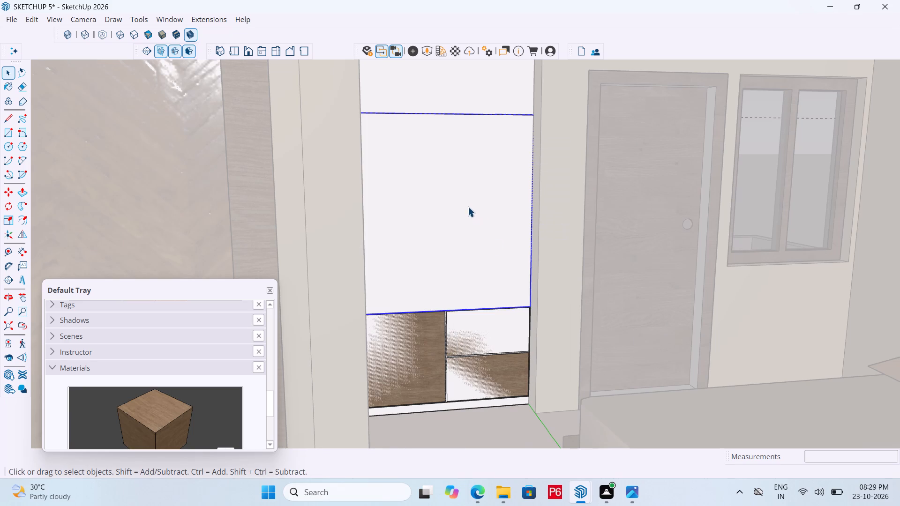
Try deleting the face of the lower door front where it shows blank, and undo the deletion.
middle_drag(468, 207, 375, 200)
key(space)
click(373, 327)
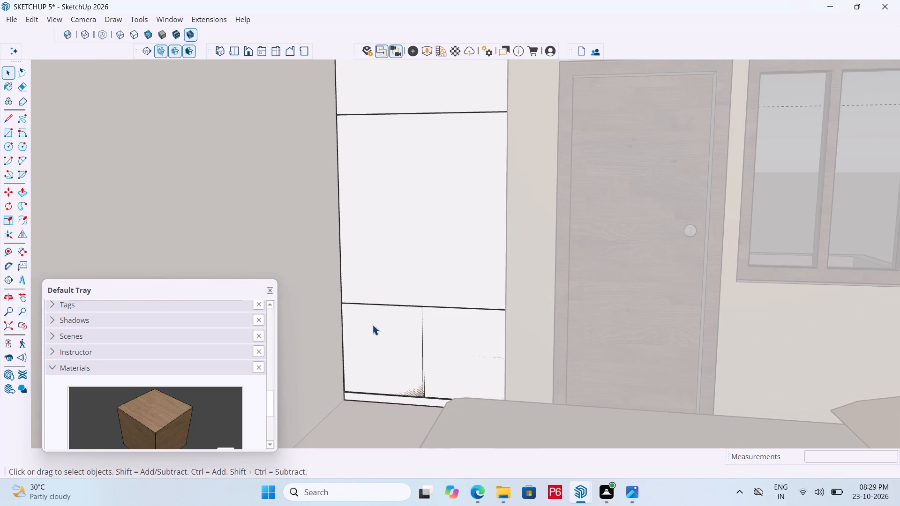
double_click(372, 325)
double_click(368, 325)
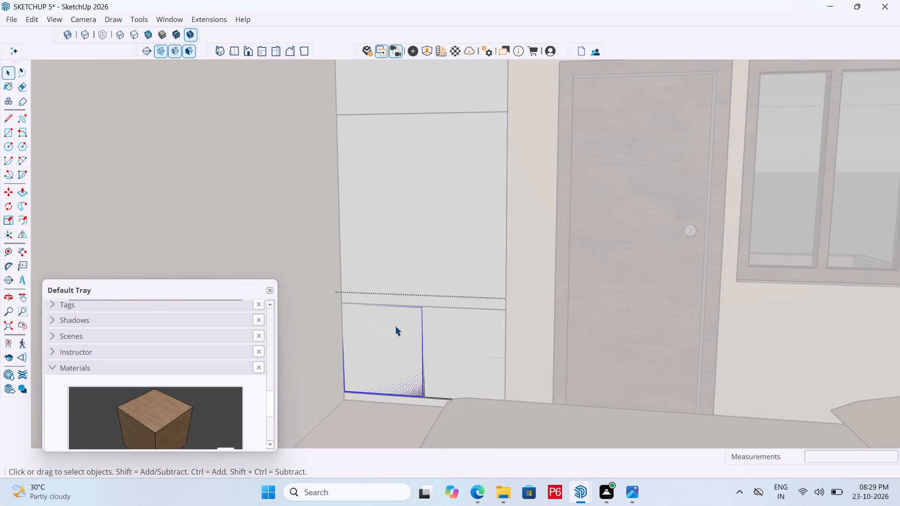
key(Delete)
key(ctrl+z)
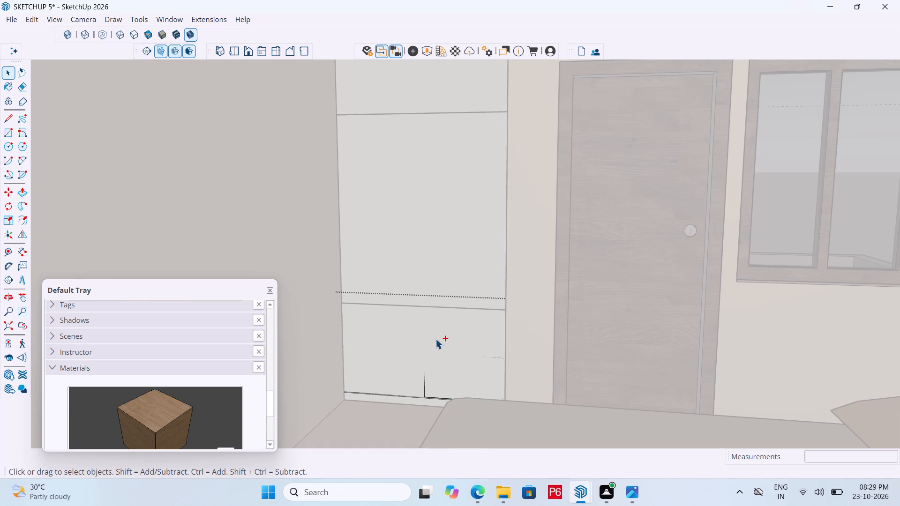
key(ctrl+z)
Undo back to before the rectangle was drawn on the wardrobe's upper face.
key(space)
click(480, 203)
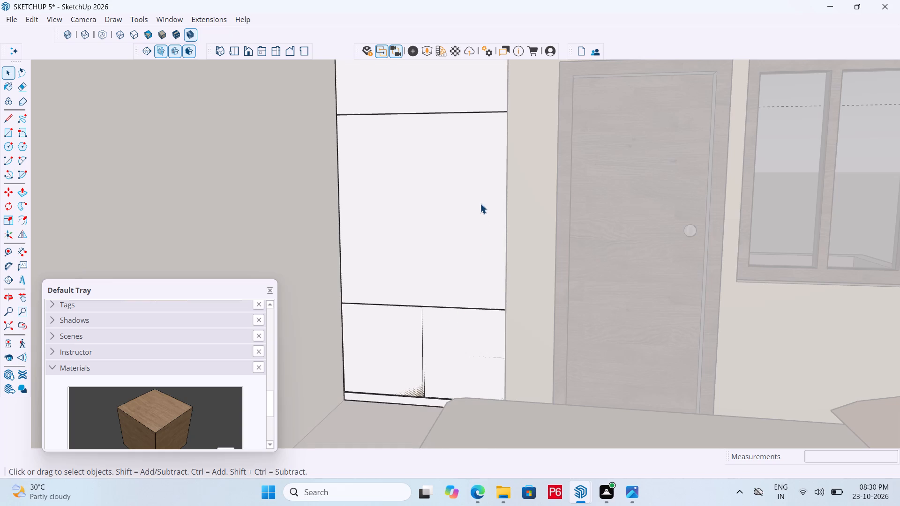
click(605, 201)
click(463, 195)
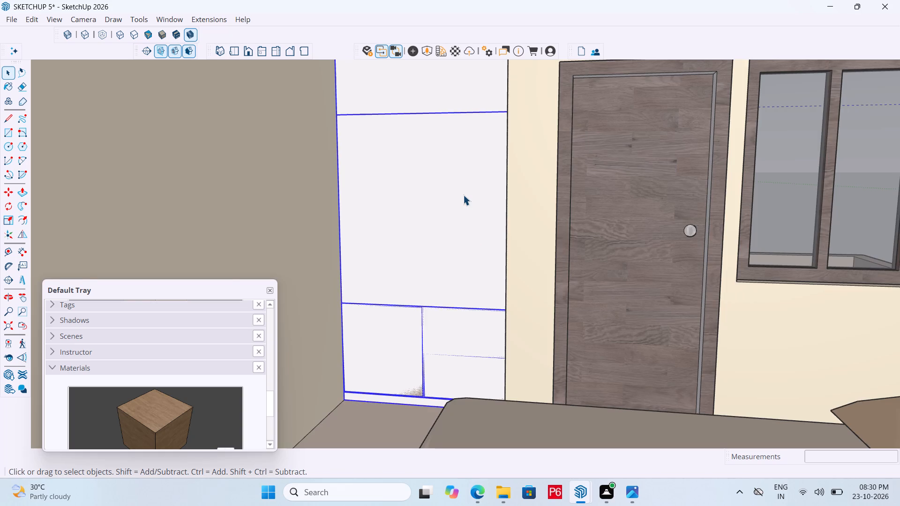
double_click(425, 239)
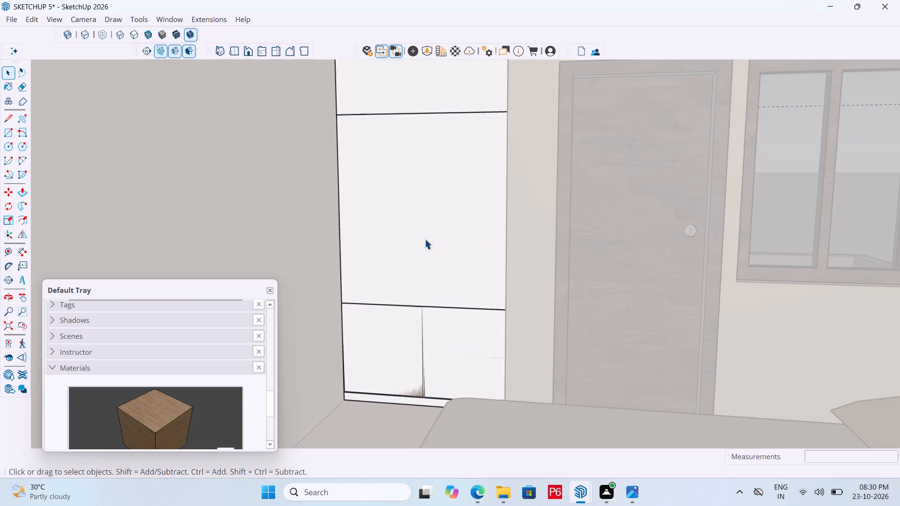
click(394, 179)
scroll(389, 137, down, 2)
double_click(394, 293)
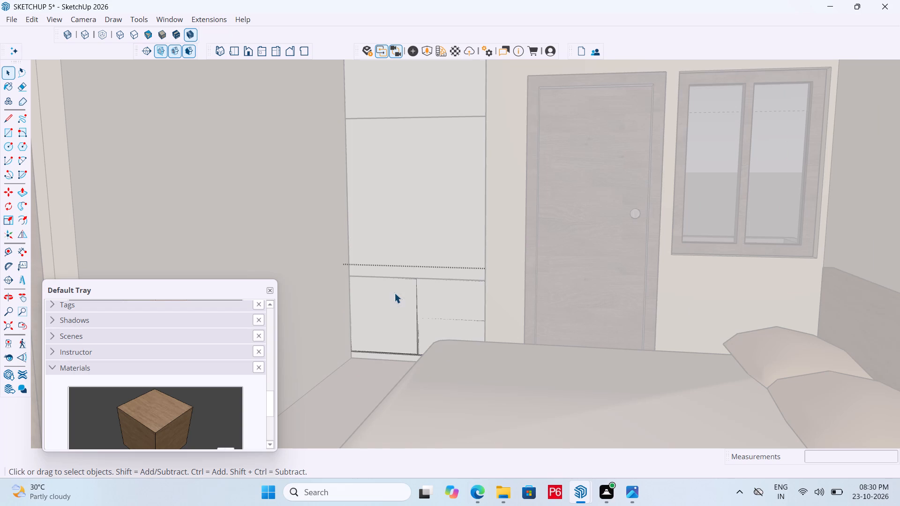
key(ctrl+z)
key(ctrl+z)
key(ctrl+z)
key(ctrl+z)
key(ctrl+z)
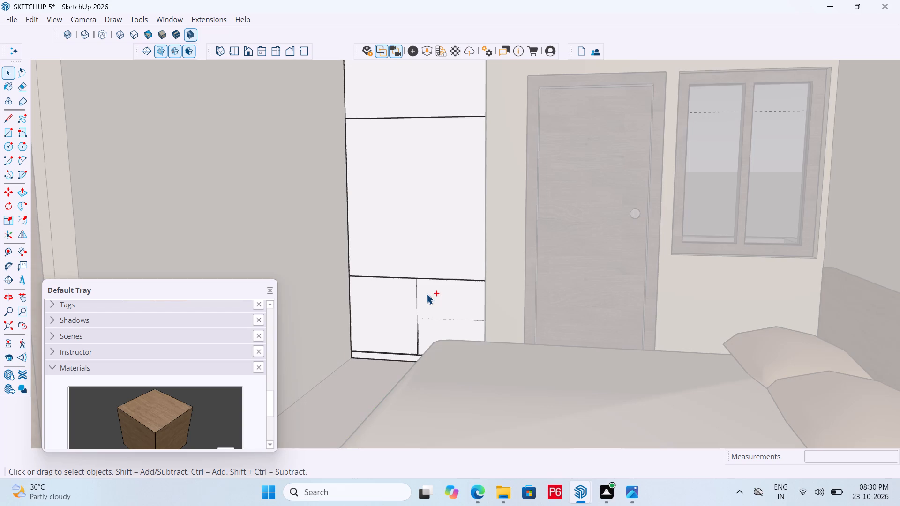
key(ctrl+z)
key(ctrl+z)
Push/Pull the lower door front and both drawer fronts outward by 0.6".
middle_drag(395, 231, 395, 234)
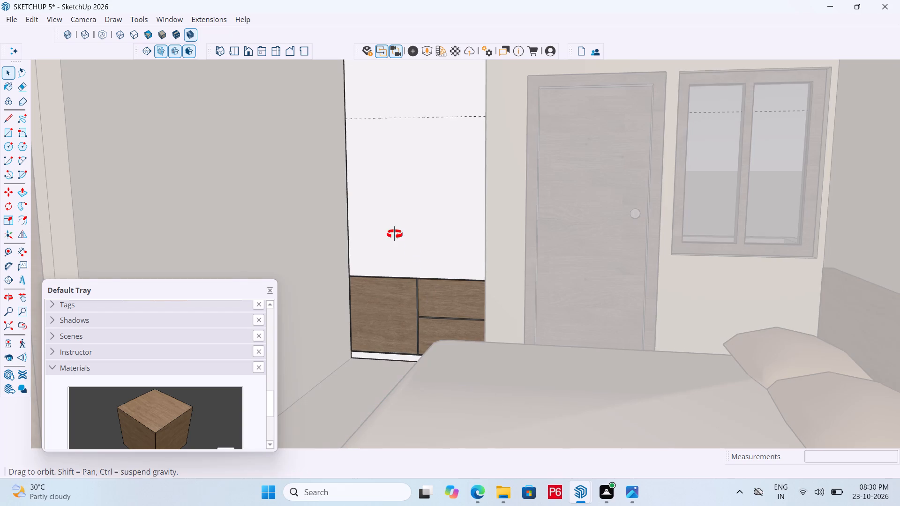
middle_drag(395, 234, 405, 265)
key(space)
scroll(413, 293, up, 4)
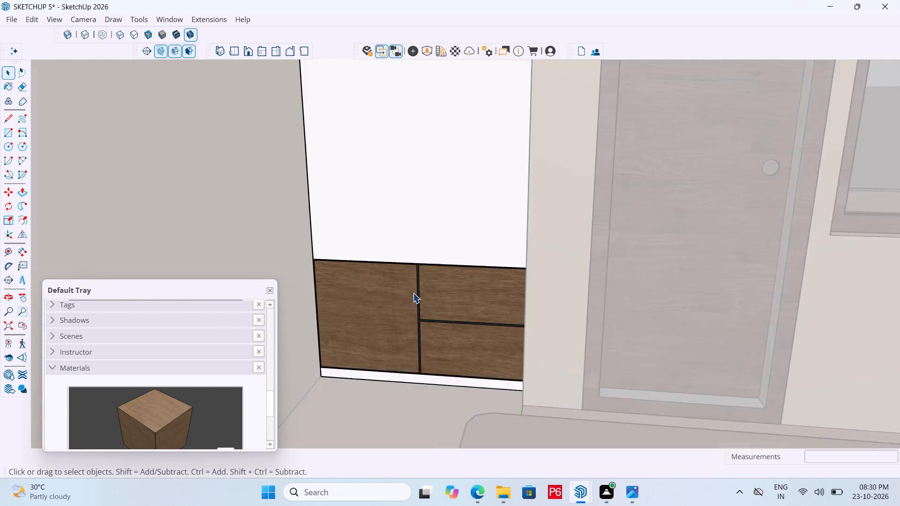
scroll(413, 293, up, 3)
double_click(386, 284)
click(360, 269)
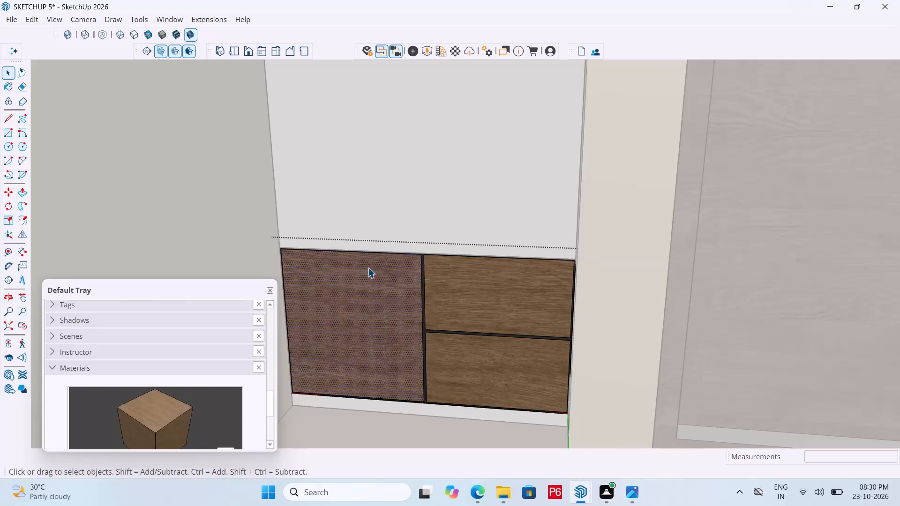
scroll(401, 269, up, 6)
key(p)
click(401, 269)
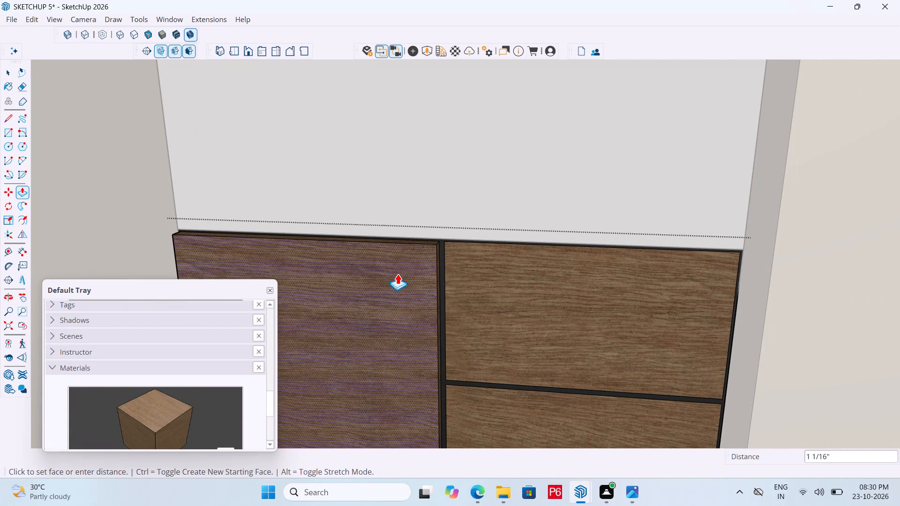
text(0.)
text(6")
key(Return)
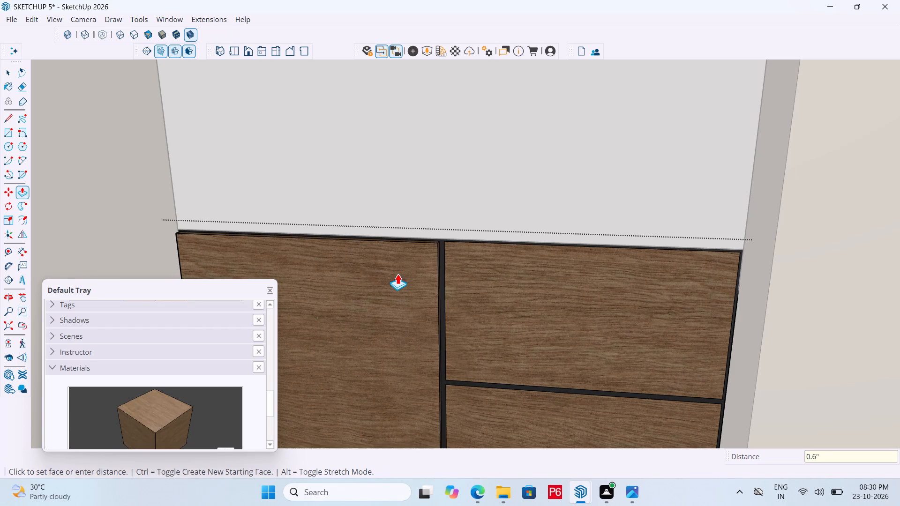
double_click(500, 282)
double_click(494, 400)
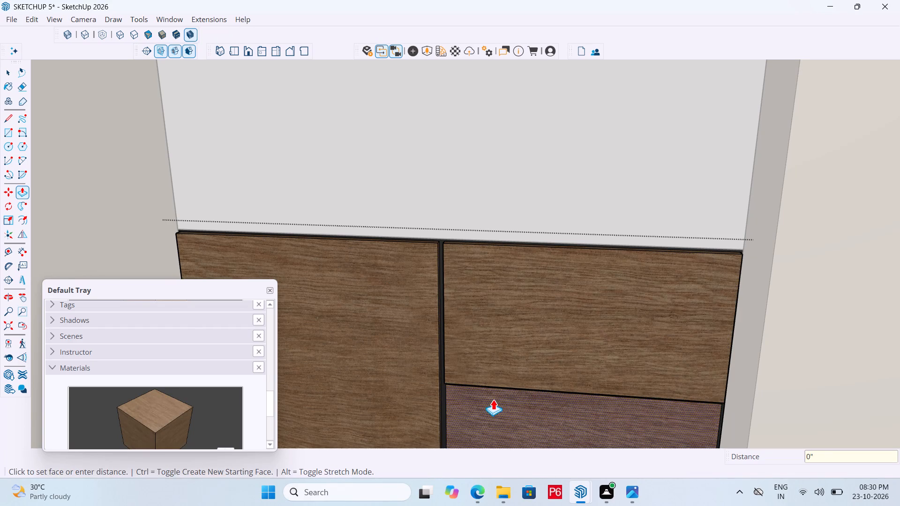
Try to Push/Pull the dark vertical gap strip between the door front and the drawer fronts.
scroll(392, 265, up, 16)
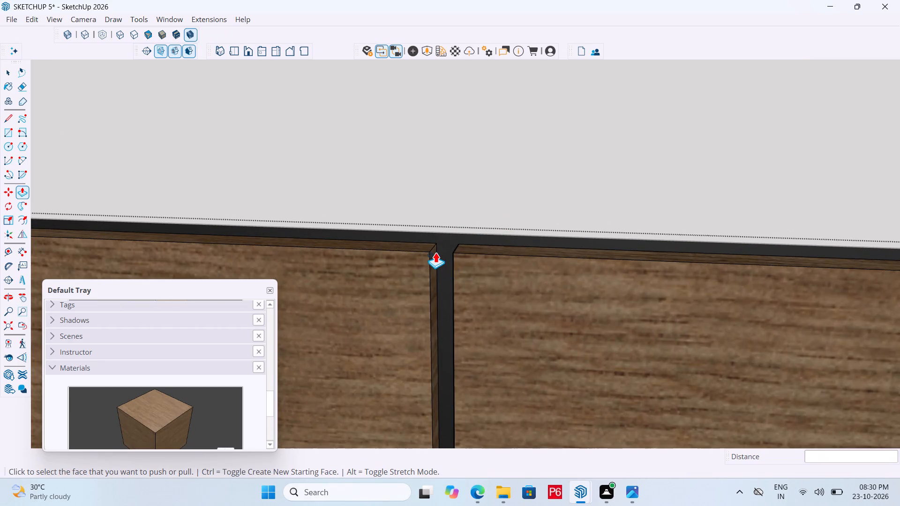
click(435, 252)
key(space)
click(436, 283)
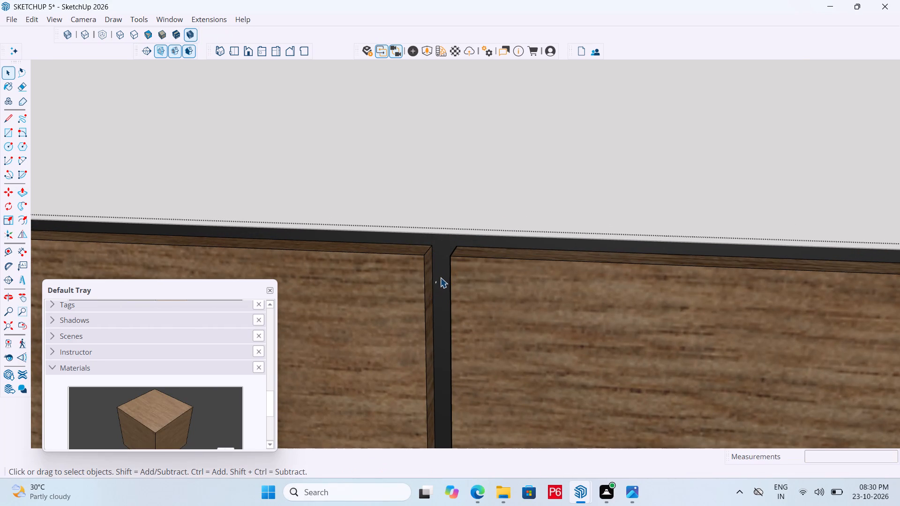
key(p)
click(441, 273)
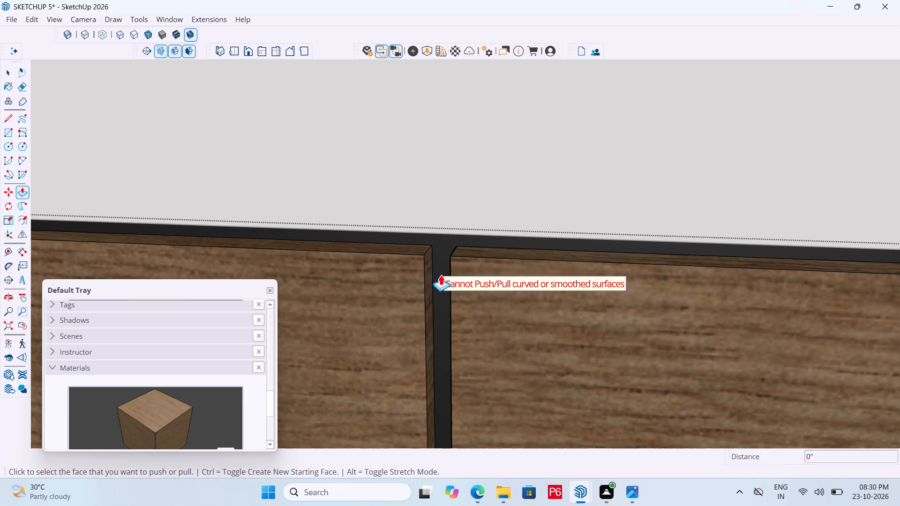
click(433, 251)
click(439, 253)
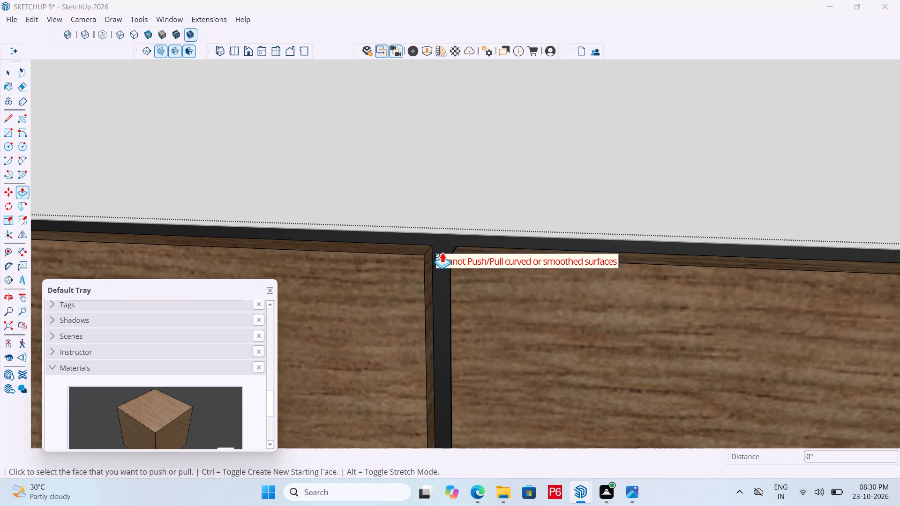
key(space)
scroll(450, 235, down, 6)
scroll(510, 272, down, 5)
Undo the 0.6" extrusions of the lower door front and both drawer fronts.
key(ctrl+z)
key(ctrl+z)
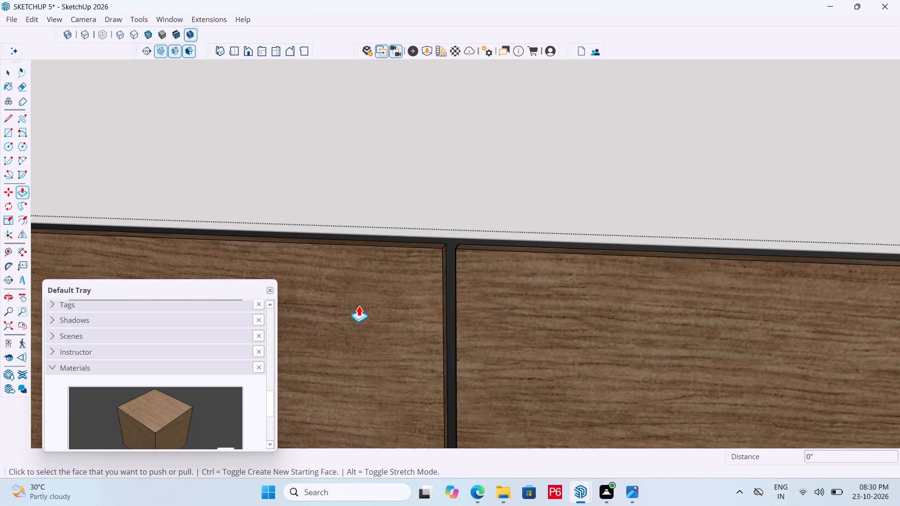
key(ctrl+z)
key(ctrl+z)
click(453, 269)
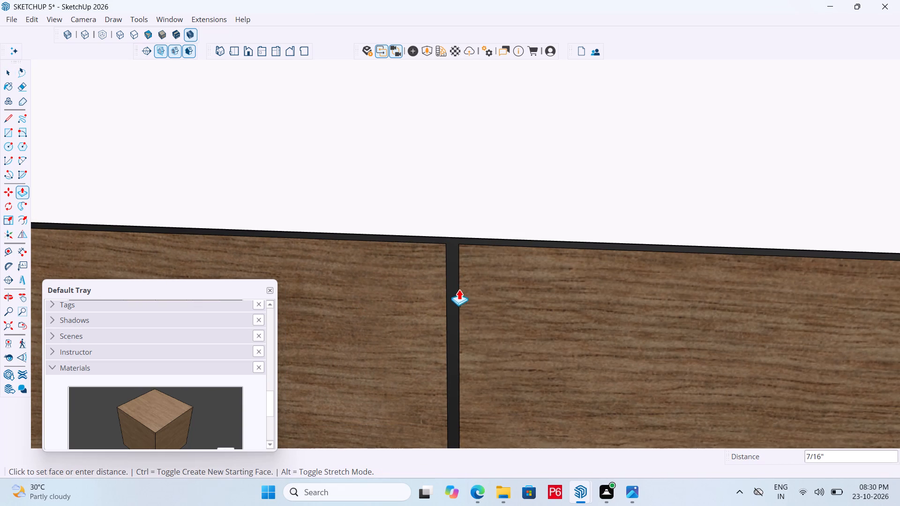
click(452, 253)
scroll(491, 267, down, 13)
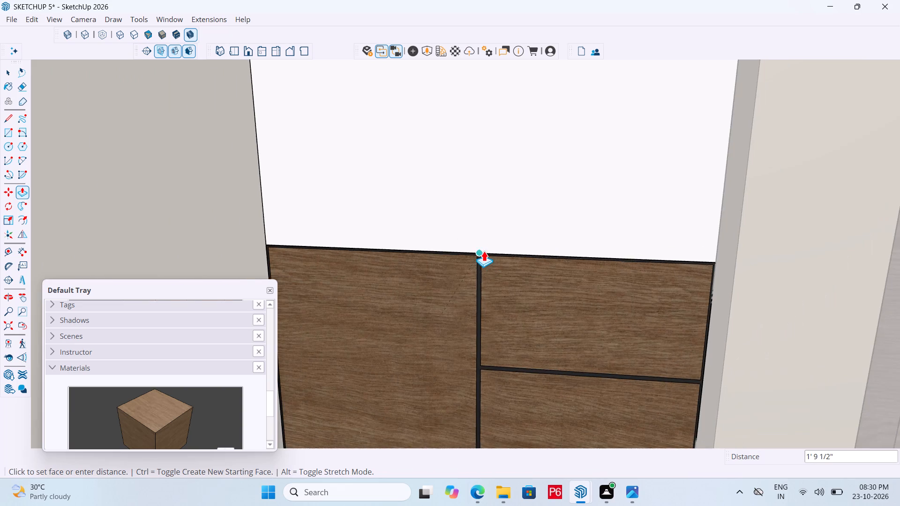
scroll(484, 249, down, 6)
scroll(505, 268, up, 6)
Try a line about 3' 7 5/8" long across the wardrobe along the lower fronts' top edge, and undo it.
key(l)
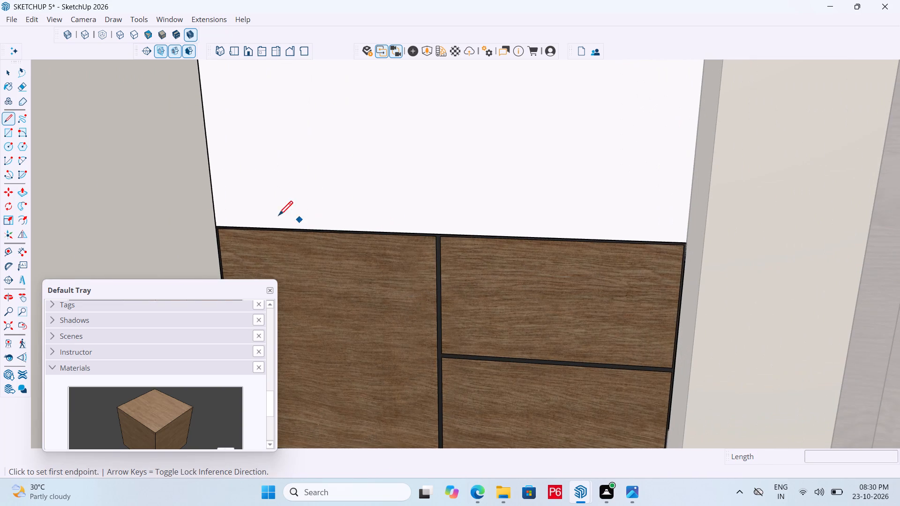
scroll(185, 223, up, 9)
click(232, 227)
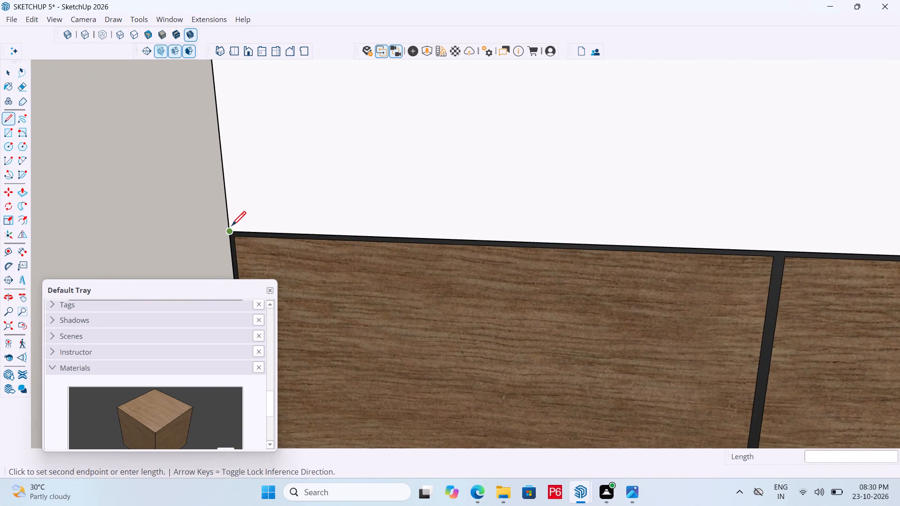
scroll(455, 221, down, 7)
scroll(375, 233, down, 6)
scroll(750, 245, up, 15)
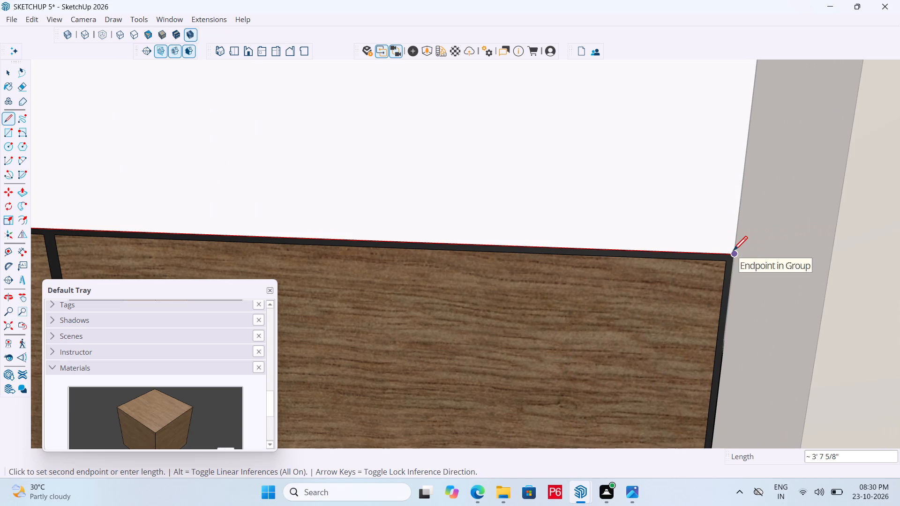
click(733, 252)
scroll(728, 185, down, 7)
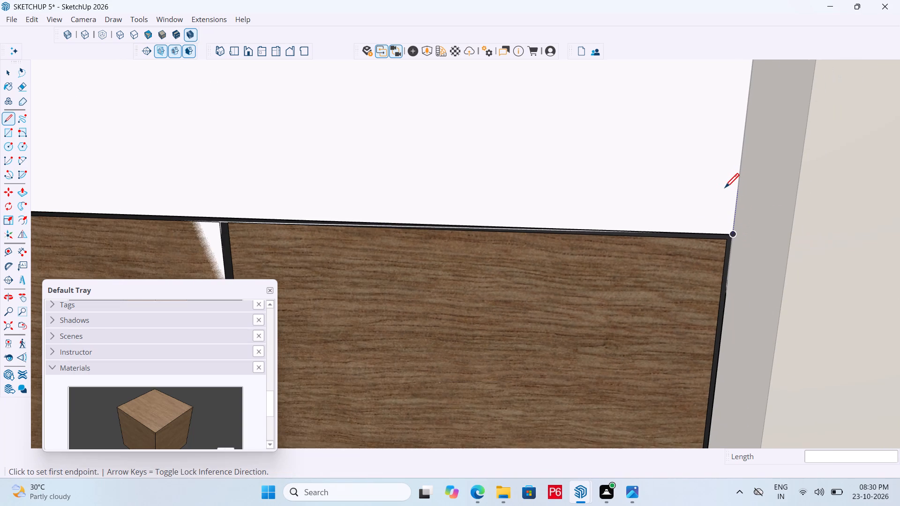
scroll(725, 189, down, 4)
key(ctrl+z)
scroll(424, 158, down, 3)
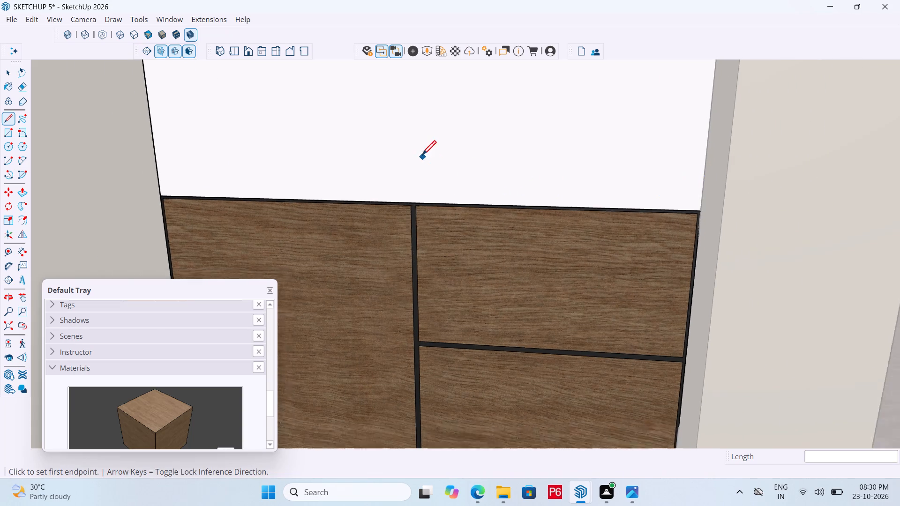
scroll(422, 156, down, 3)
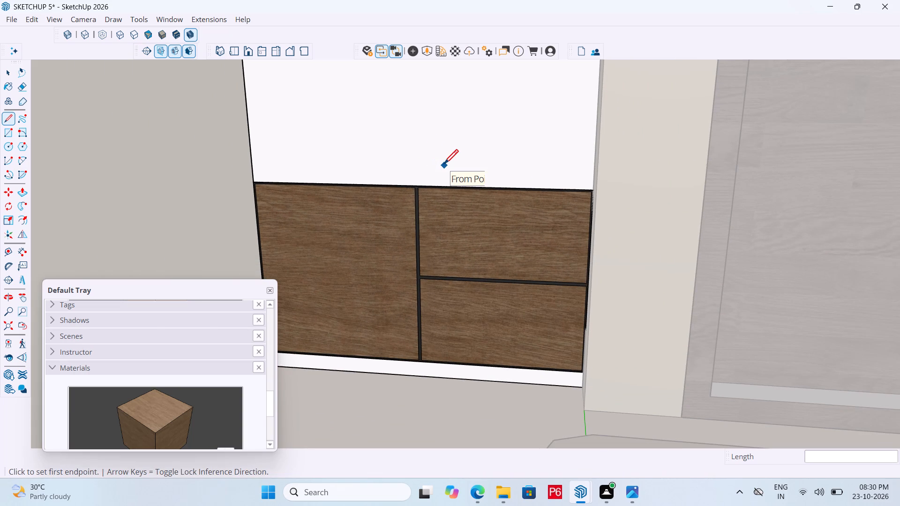
Push/Pull the lower door front and both drawer fronts outward by 0.6".
key(space)
click(375, 211)
double_click(370, 211)
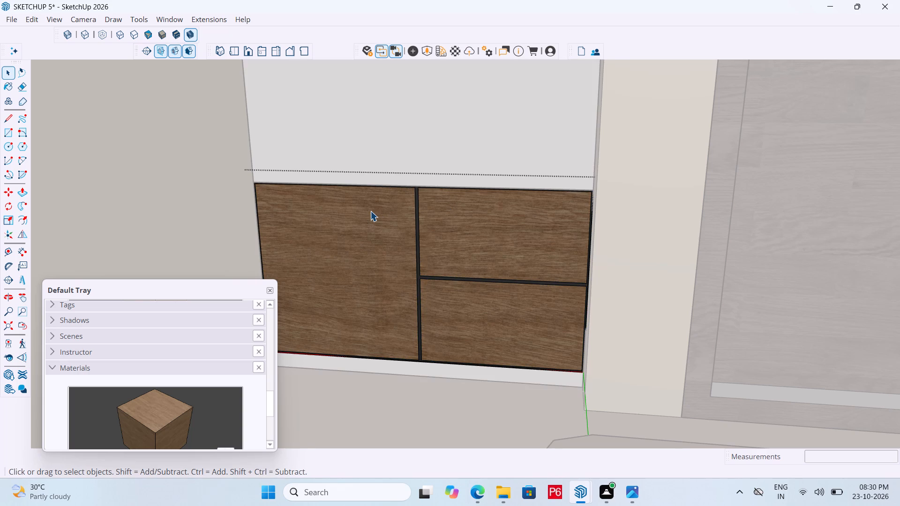
click(334, 206)
key(p)
click(337, 204)
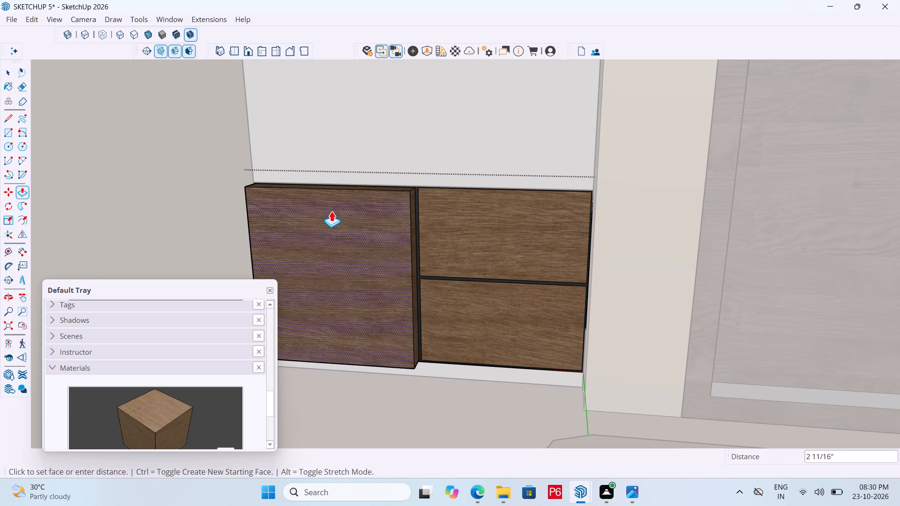
text(0.)
key(6)
key(shift+quotedbl)
key(Return)
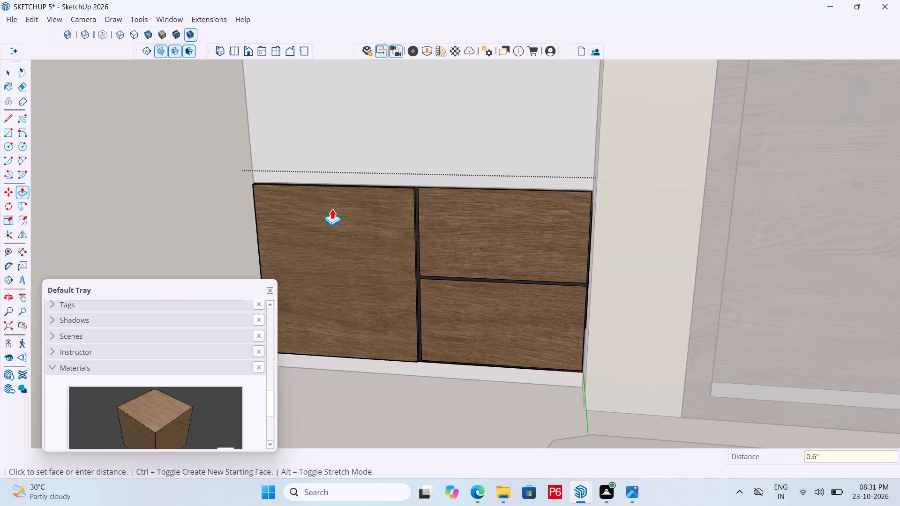
key(space)
click(484, 243)
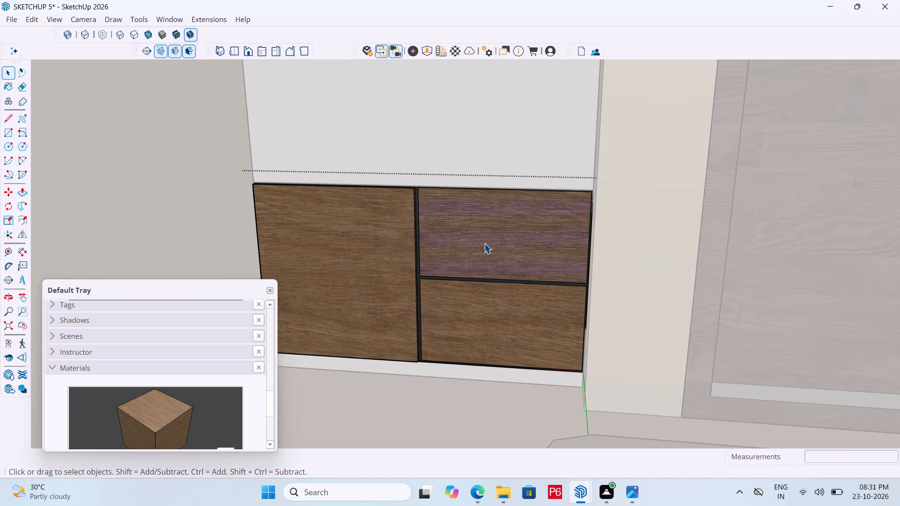
key(p)
double_click(484, 243)
double_click(463, 307)
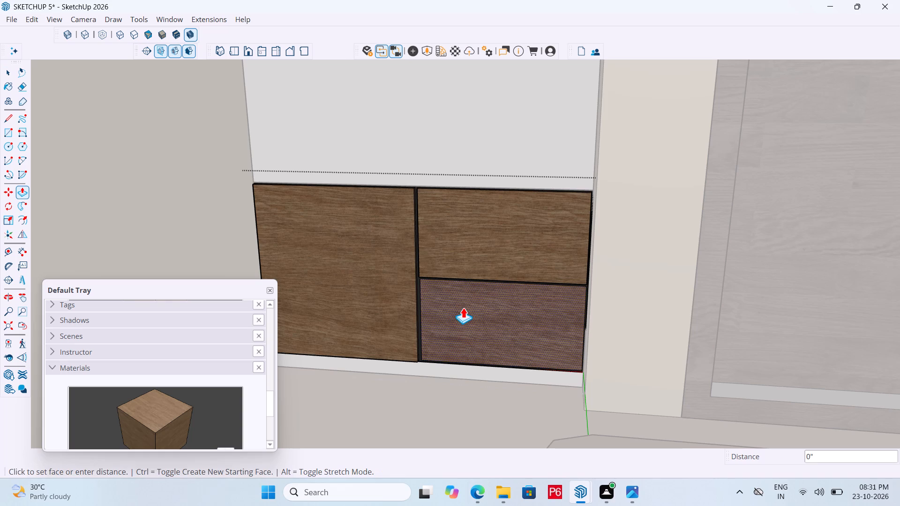
Save the model with the extruded lower fronts.
middle_drag(401, 277, 506, 361)
scroll(415, 234, up, 10)
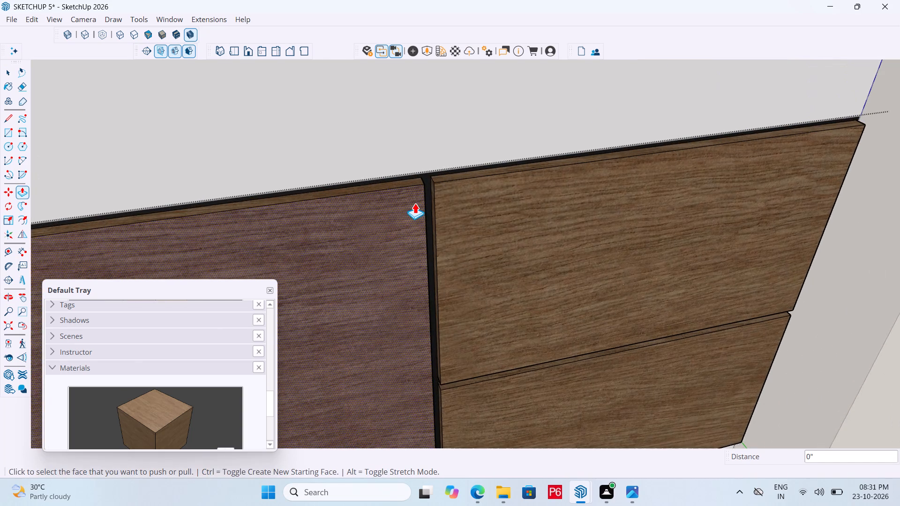
middle_drag(429, 195, 392, 141)
scroll(574, 184, down, 5)
key(ctrl+s)
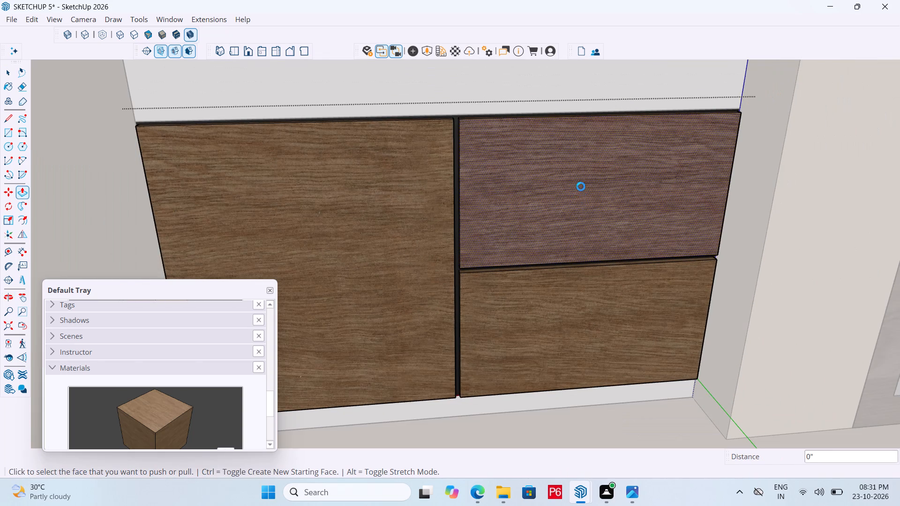
key(ctrl+s)
key(ctrl+s)
key(ctrl+s)
key(ctrl+s)
Draw a rectangle around the dark border of the lower fronts, from its upper corner to the opposite lower corner above the plinth.
middle_drag(589, 218, 530, 158)
scroll(589, 218, down, 1)
key(space)
scroll(670, 223, down, 4)
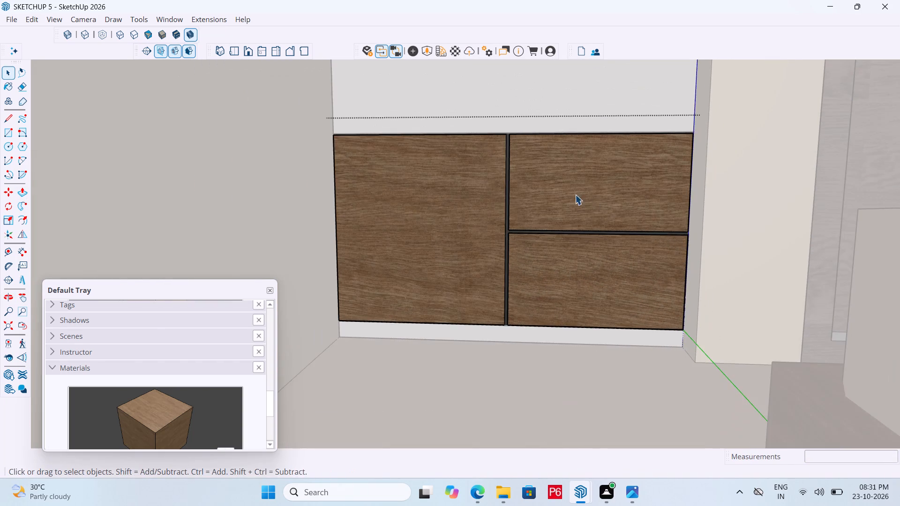
middle_drag(572, 194, 611, 274)
scroll(324, 130, up, 10)
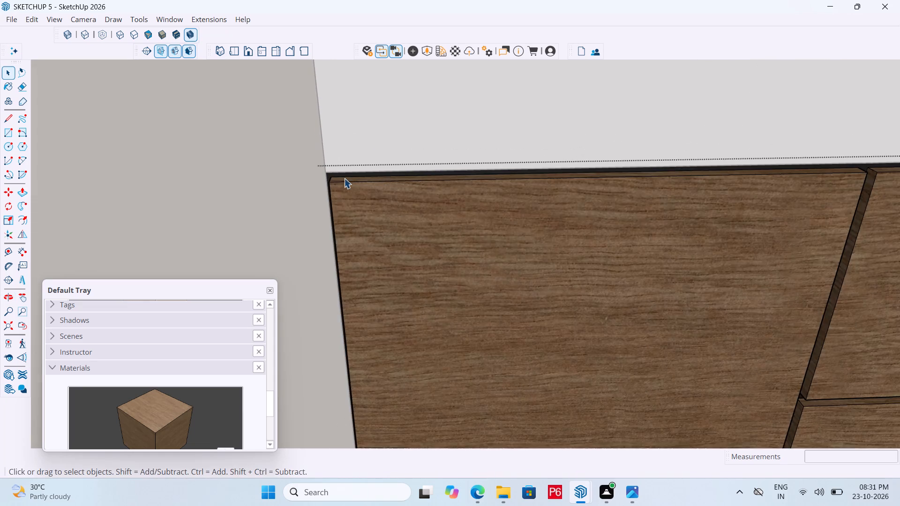
scroll(344, 178, up, 11)
key(r)
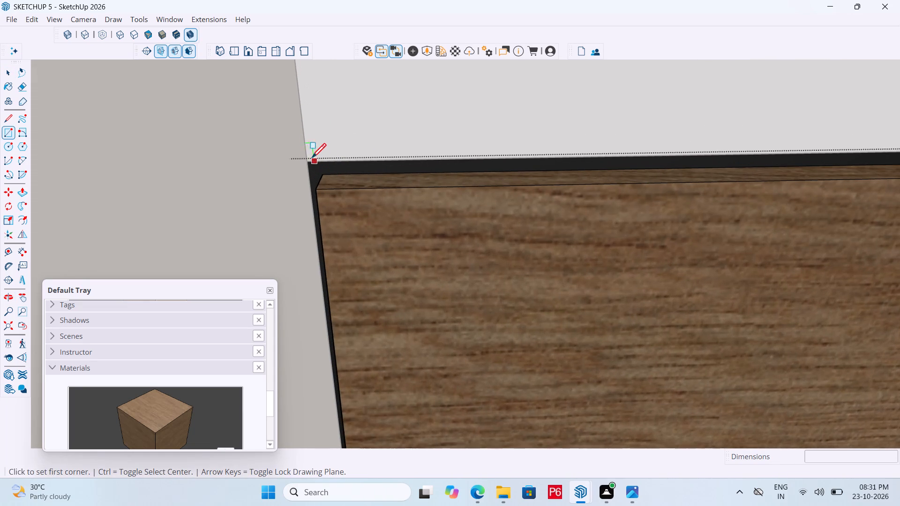
click(307, 163)
scroll(410, 159, down, 8)
scroll(350, 126, down, 6)
scroll(450, 176, down, 2)
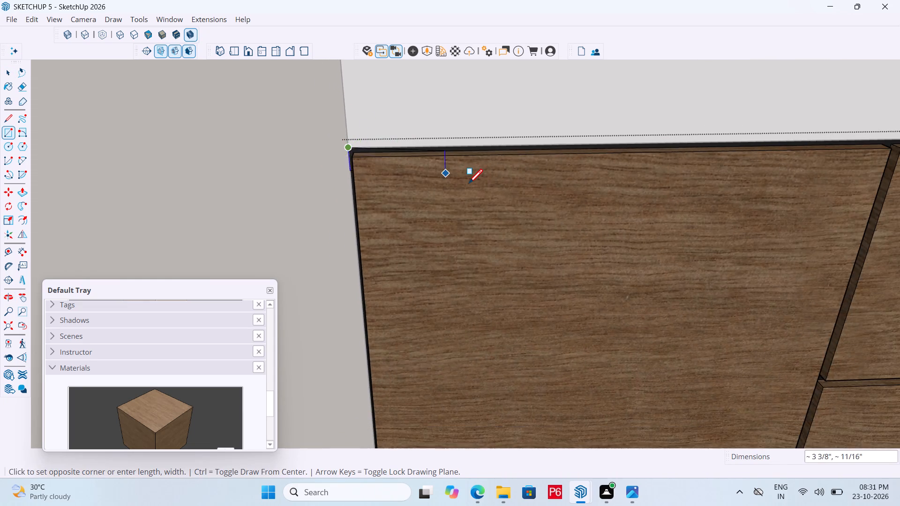
scroll(468, 185, down, 11)
middle_drag(694, 245, 609, 190)
scroll(694, 245, down, 1)
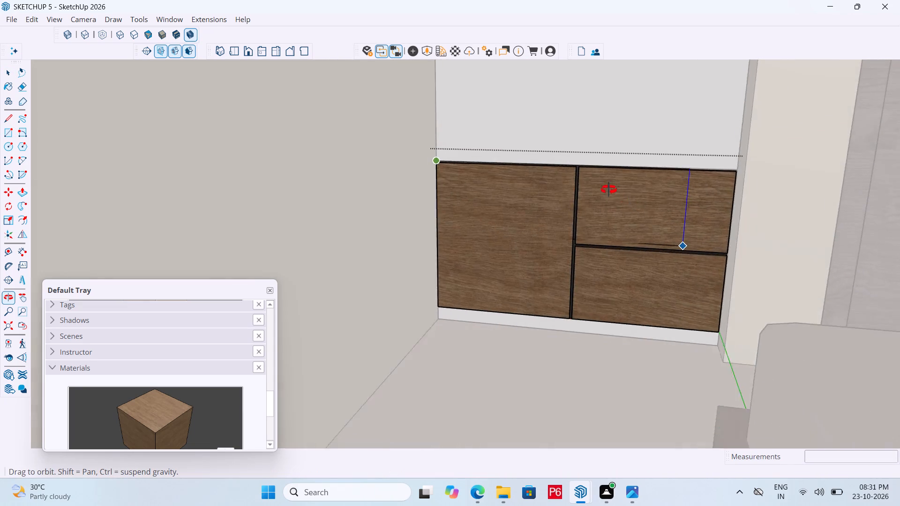
middle_drag(609, 190, 637, 199)
scroll(666, 274, up, 6)
scroll(753, 373, up, 1)
middle_drag(753, 373, 756, 284)
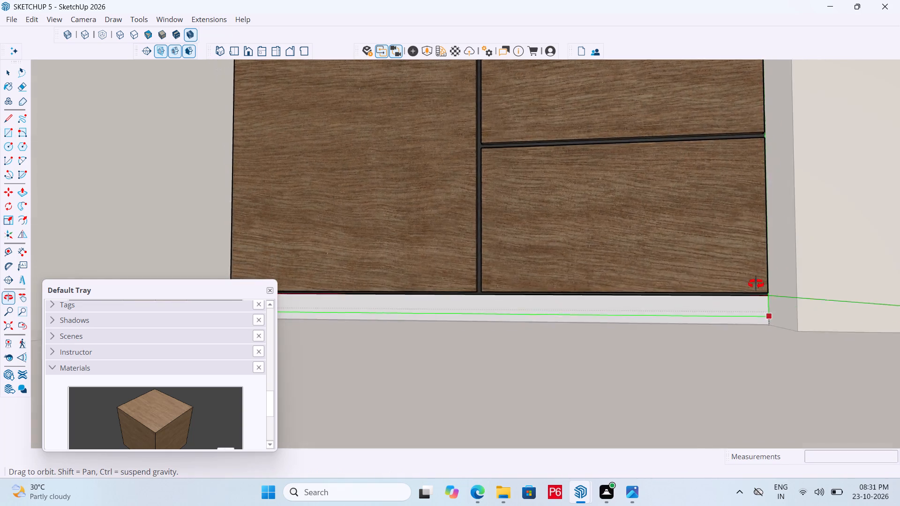
middle_drag(756, 284, 765, 296)
scroll(765, 296, up, 16)
middle_click(765, 296)
middle_click(767, 302)
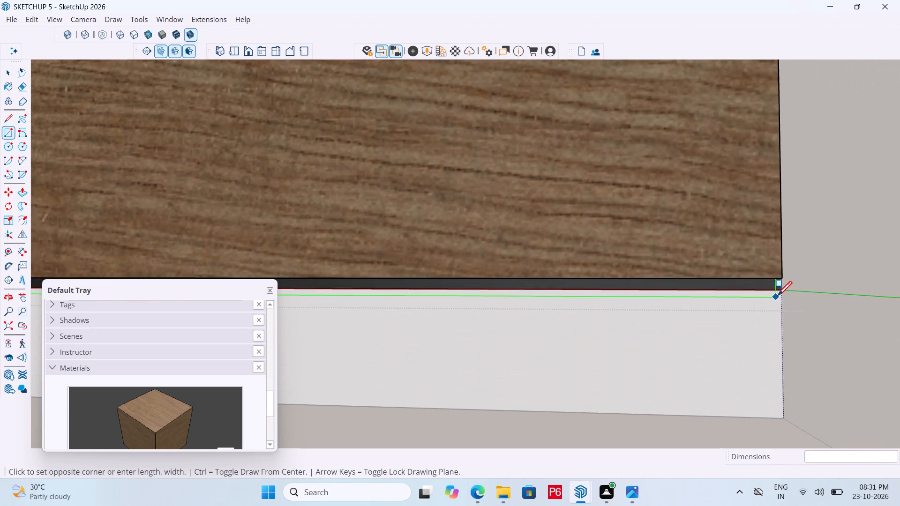
click(785, 291)
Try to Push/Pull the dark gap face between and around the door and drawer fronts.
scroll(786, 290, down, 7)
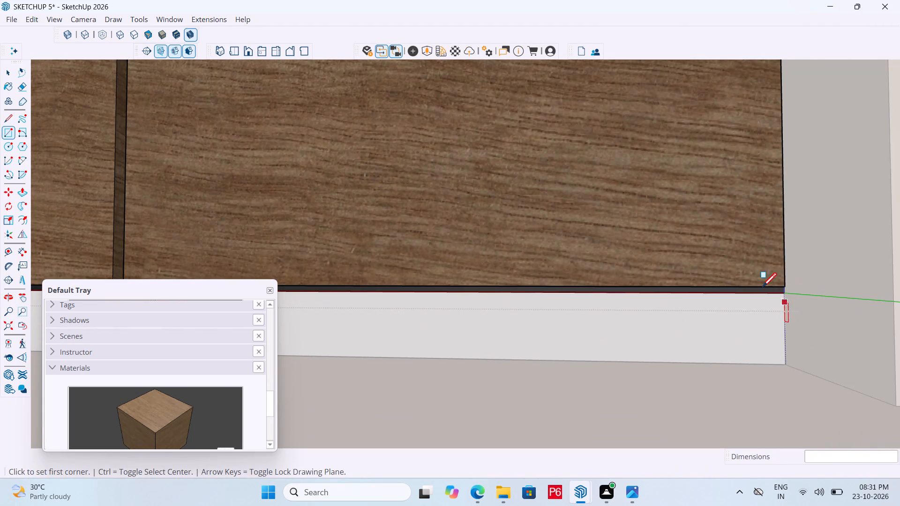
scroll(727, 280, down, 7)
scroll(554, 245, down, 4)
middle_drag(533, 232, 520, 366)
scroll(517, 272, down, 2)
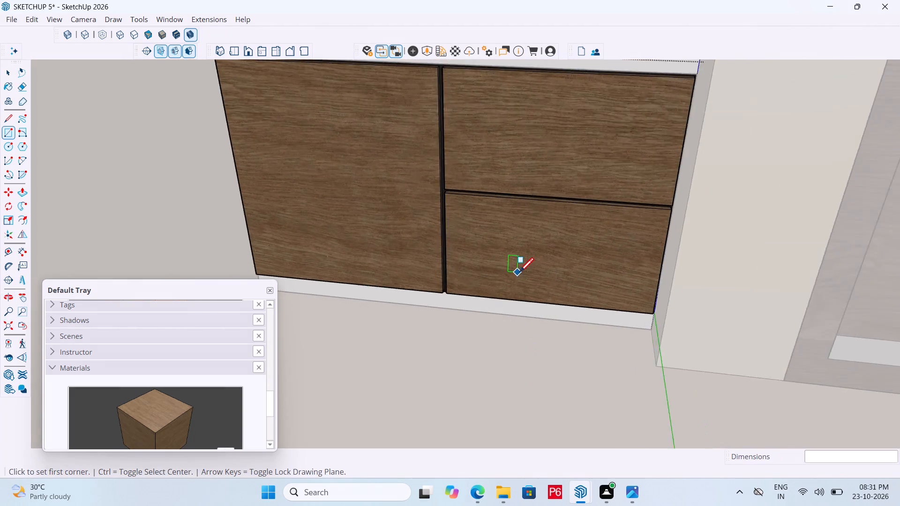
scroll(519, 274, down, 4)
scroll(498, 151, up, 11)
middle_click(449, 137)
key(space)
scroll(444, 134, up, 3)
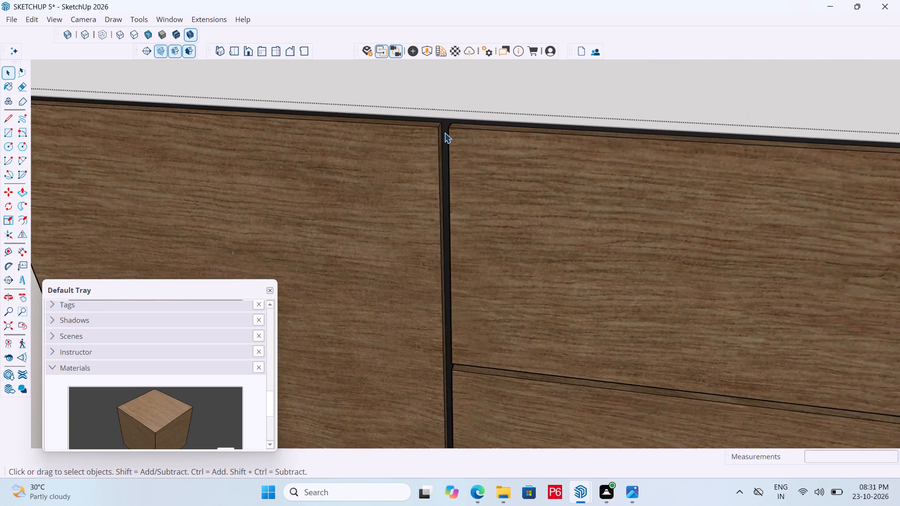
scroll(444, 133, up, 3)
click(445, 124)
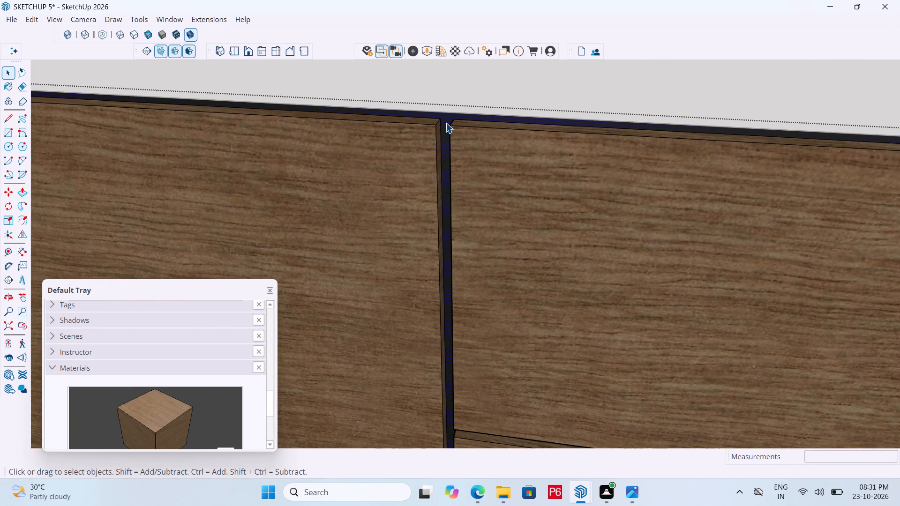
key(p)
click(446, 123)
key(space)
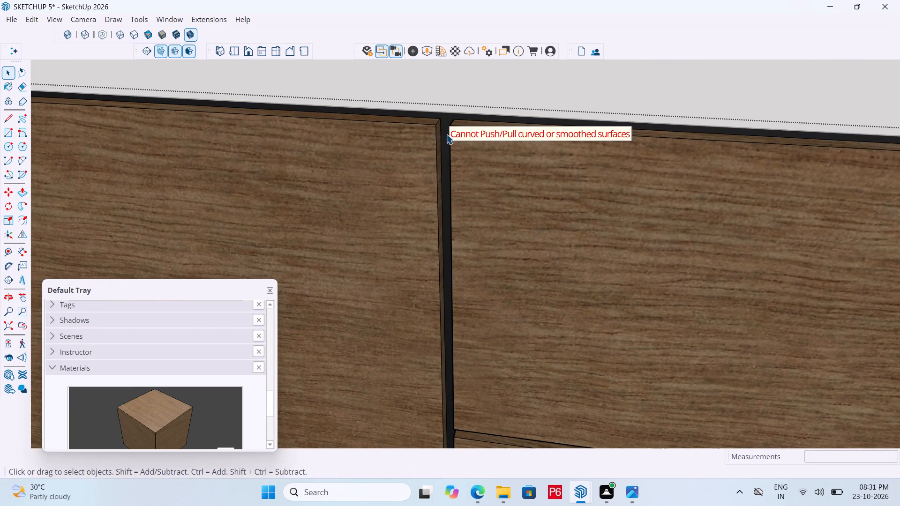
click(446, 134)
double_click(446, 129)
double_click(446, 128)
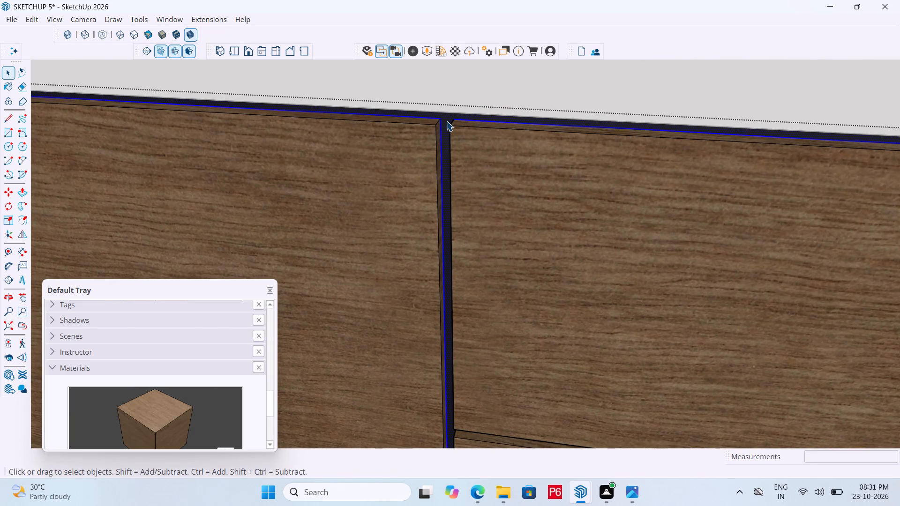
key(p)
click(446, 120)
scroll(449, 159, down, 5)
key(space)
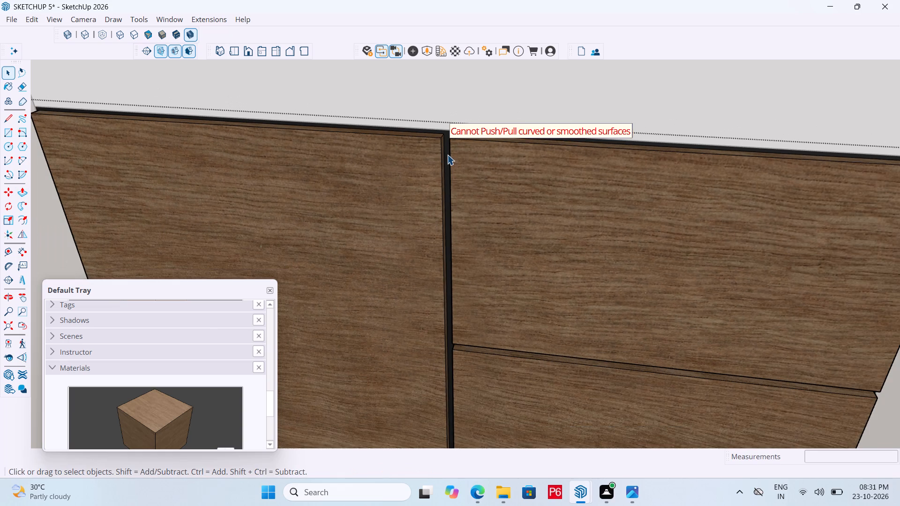
Save the model.
scroll(486, 140, down, 6)
key(ctrl+s)
key(ctrl+s)
ctrl+scroll(497, 175, down, 4)
key(ctrl+s)
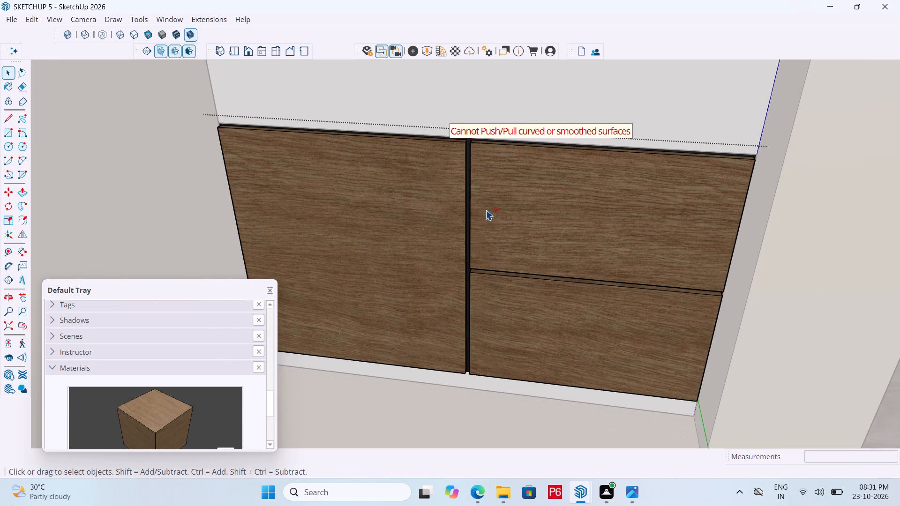
Draw a rectangle about 3' 7 5/8" by 3' 13/16" on the wardrobe's upper face, directly above the lower fronts.
scroll(479, 182, down, 4)
key(space)
key(r)
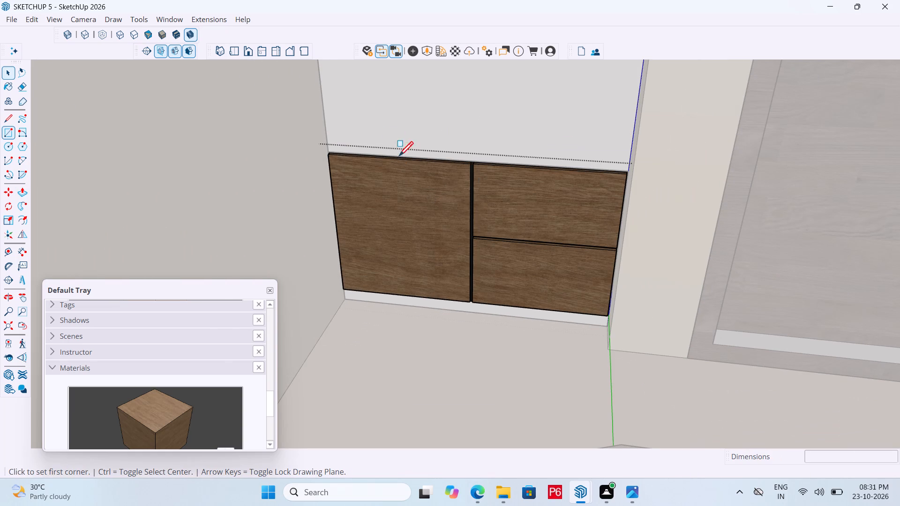
scroll(354, 130, up, 12)
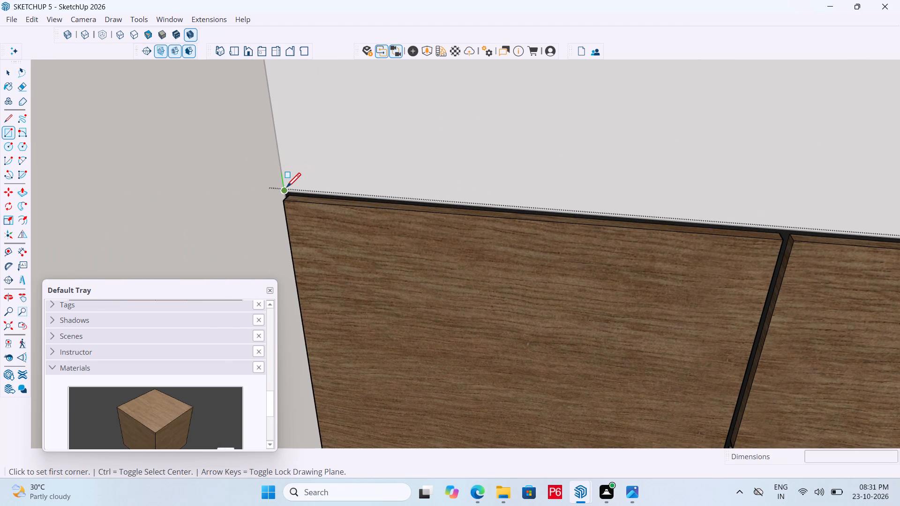
click(286, 189)
scroll(433, 153, down, 7)
scroll(338, 226, down, 7)
scroll(379, 295, down, 5)
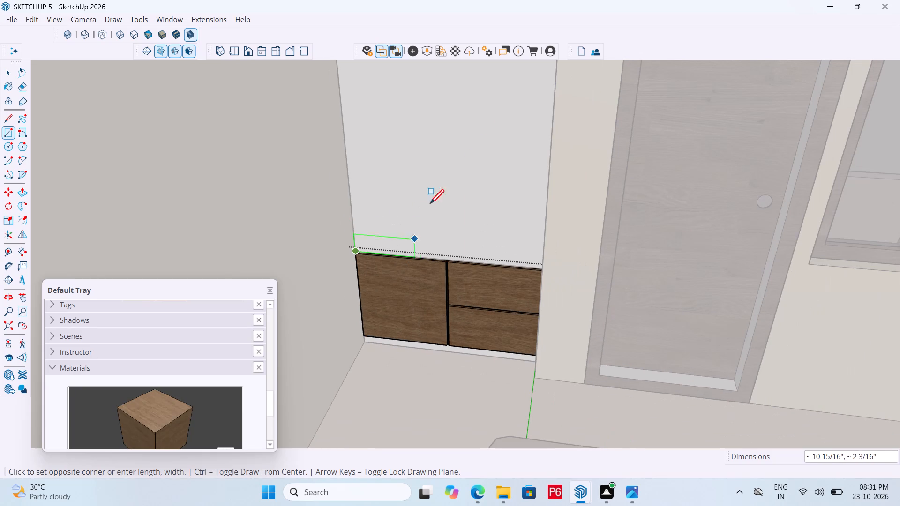
middle_drag(547, 102, 630, 98)
click(558, 95)
key(space)
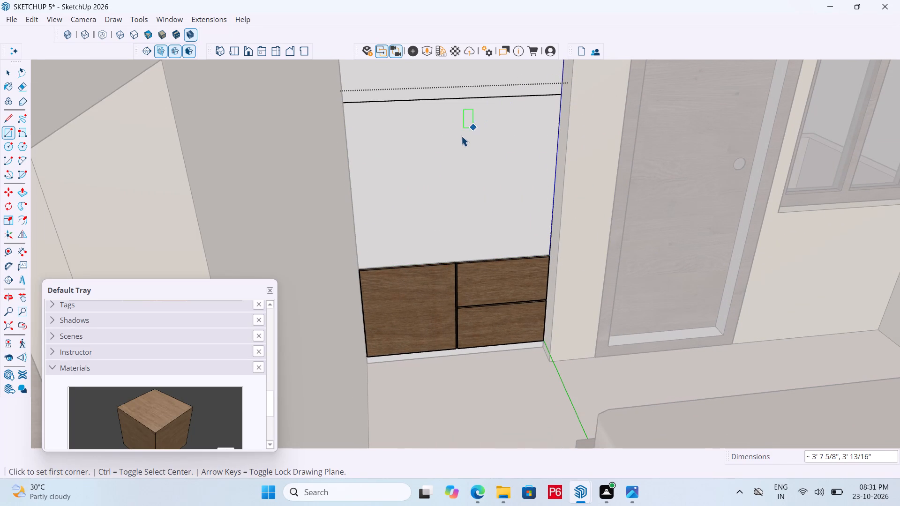
Group the new rectangular face above the lower fronts with its edges and open the group for editing.
double_click(459, 135)
right_click(458, 135)
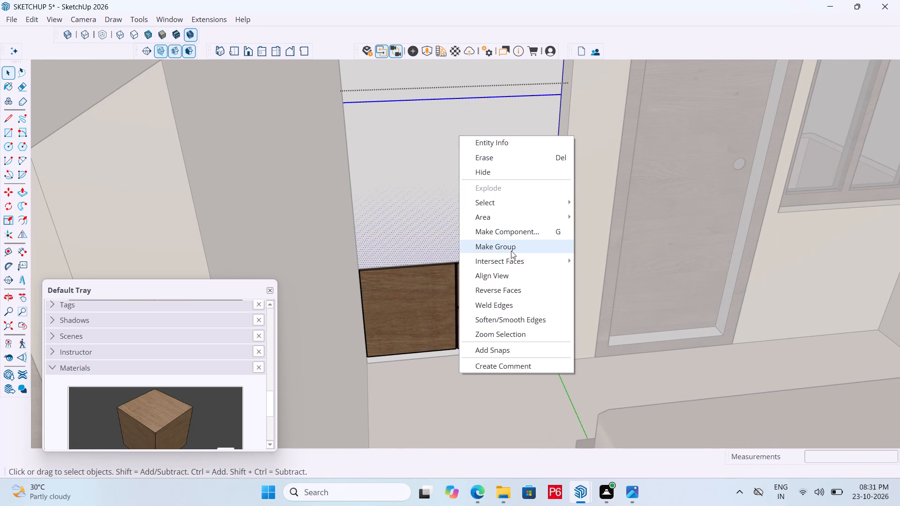
click(512, 247)
triple_click(475, 178)
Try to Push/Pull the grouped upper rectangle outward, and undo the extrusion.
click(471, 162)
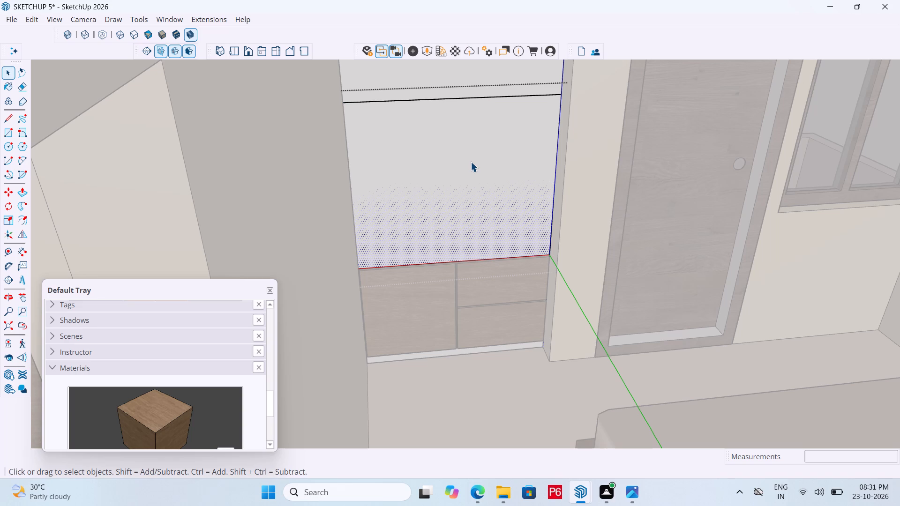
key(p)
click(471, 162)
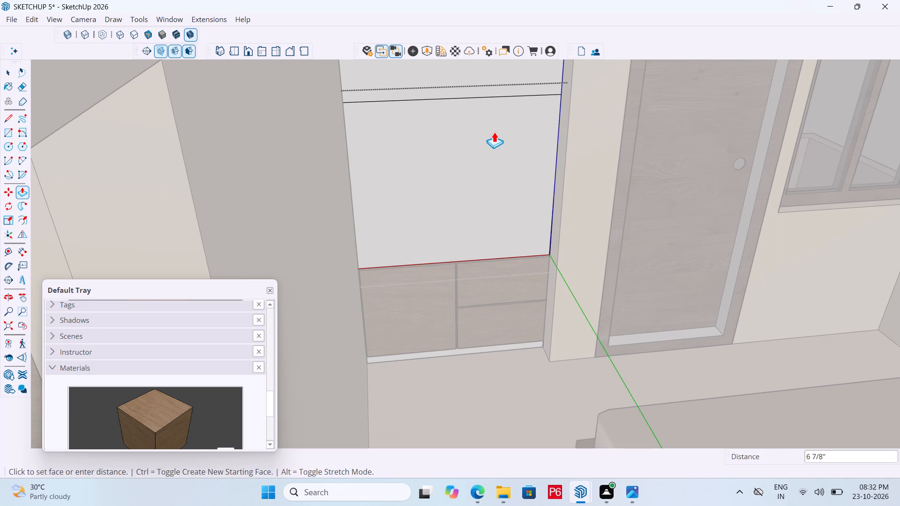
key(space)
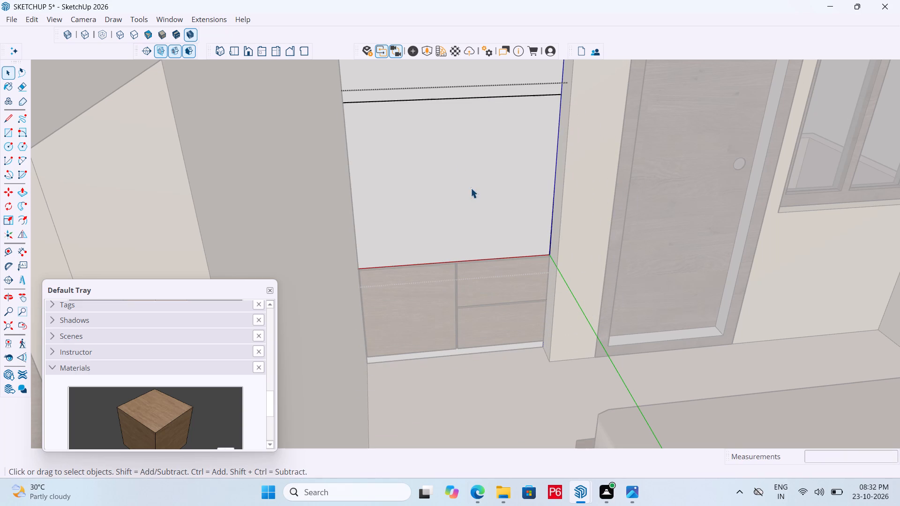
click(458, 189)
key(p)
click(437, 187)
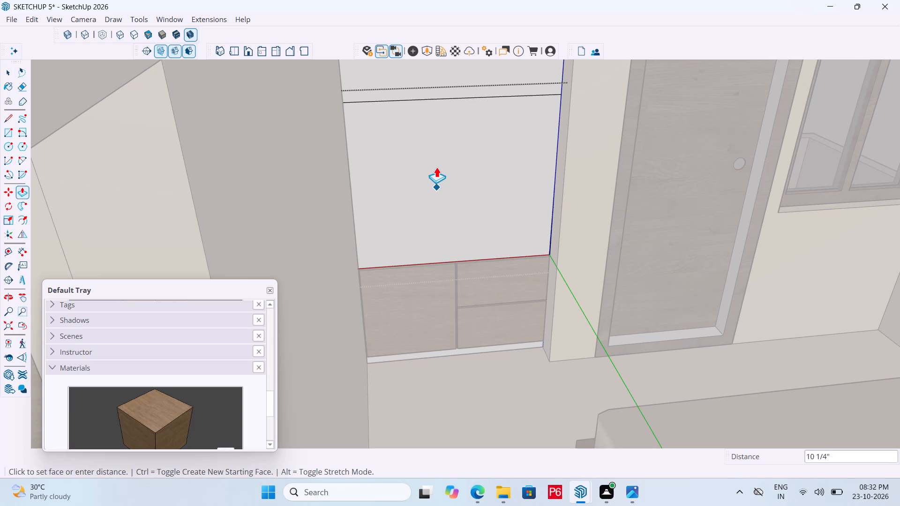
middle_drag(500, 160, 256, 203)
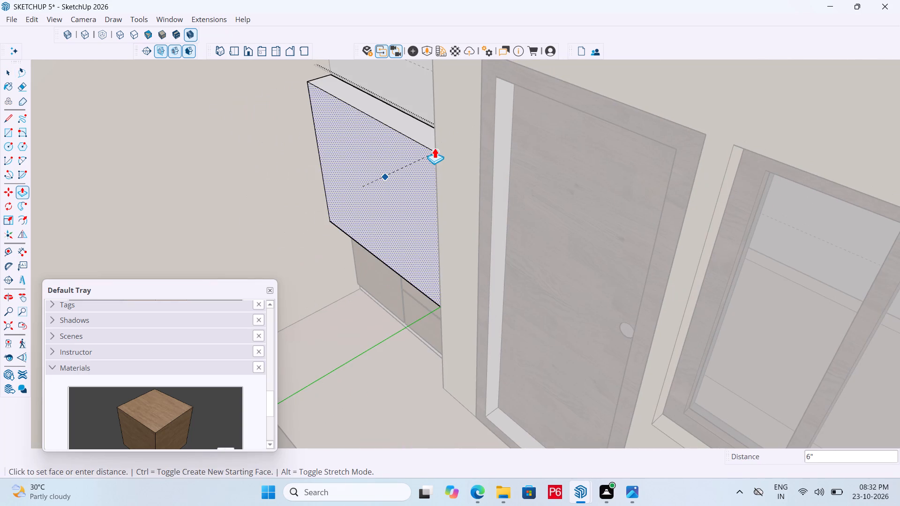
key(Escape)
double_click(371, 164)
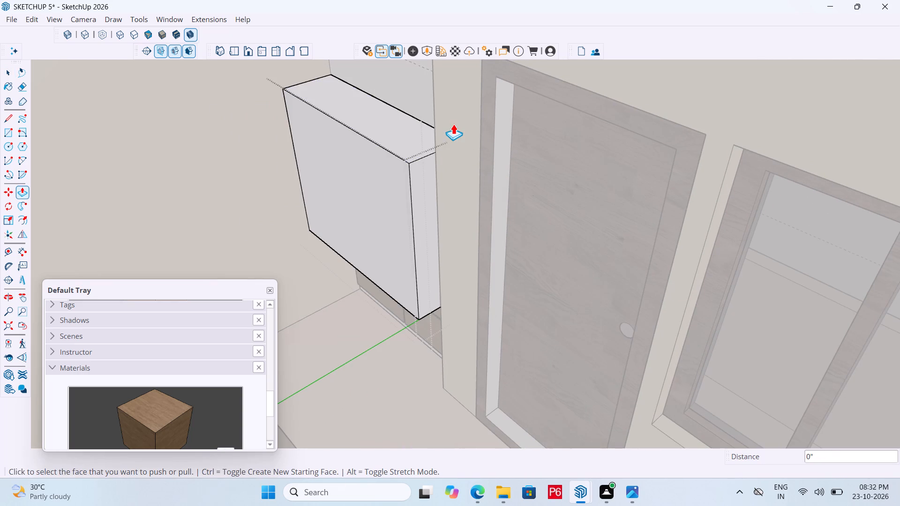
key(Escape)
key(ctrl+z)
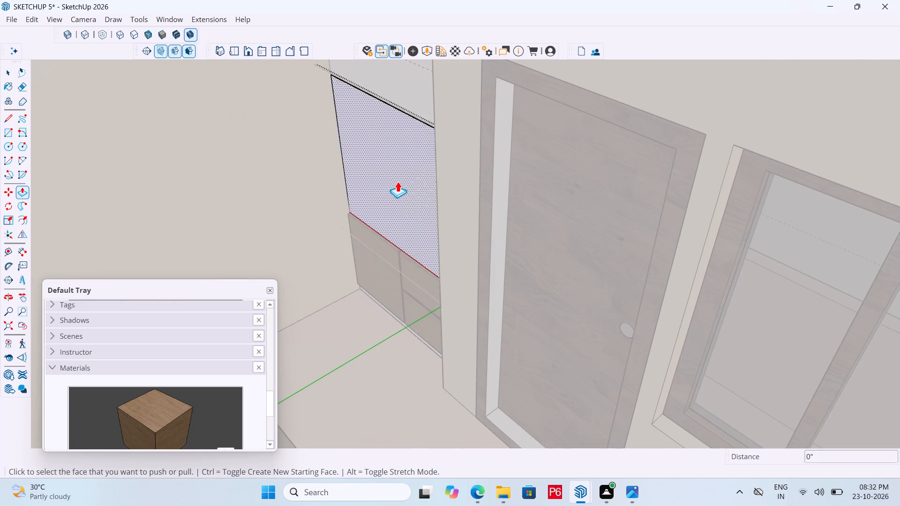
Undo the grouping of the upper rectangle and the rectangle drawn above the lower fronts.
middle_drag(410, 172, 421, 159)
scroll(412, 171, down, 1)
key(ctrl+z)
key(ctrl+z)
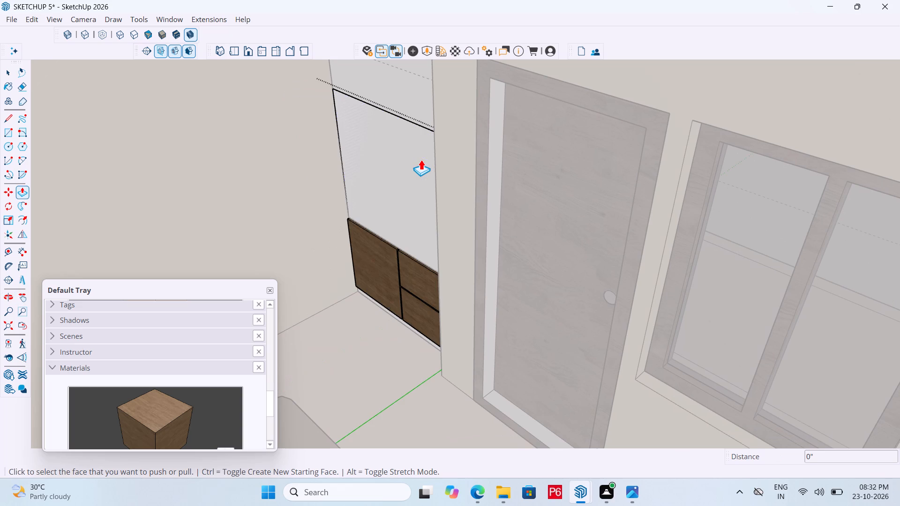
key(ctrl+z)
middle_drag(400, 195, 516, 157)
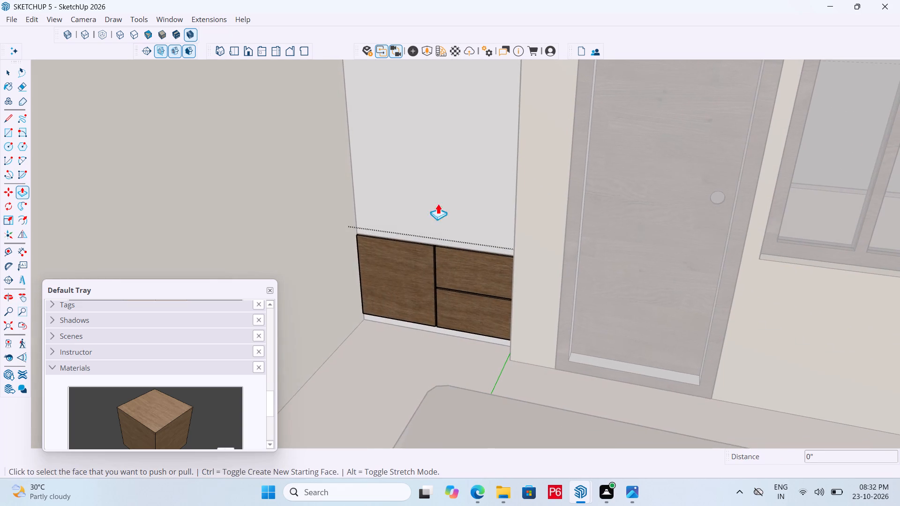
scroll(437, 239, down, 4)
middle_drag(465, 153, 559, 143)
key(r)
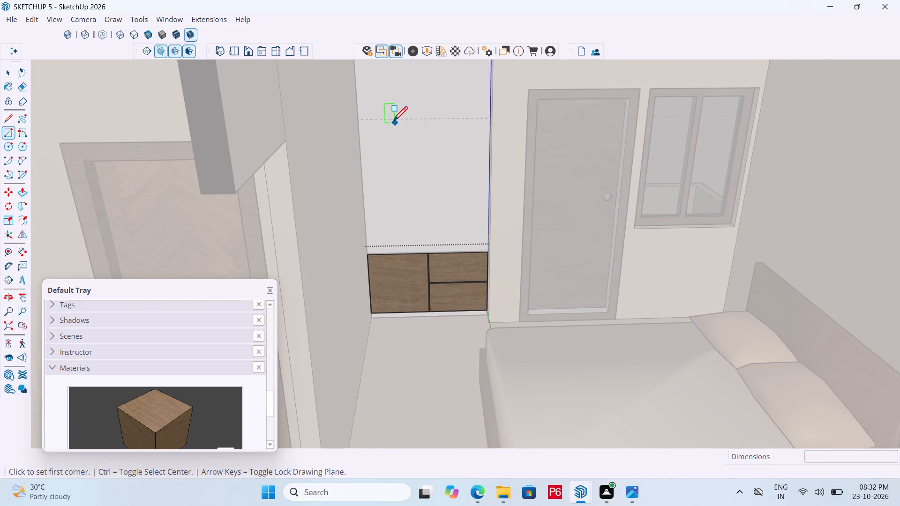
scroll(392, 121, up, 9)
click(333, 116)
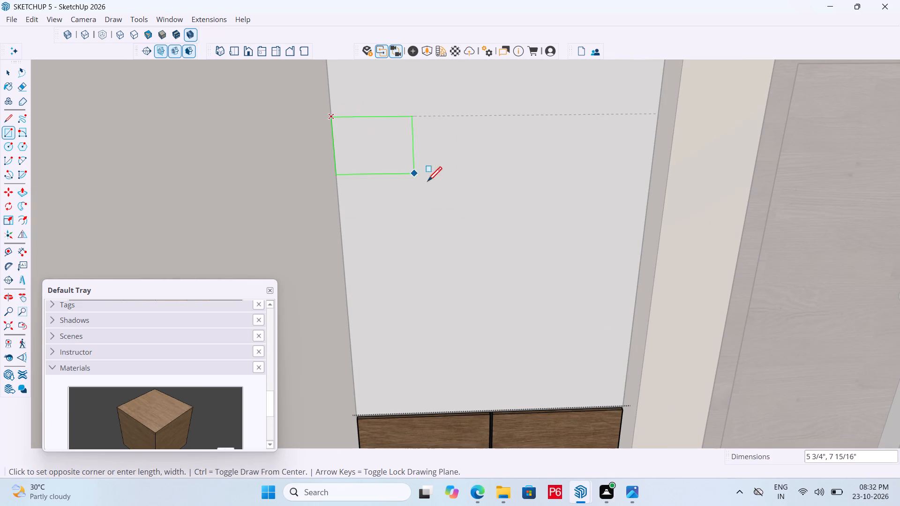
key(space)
Close the lower fronts' group and return to editing the wardrobe body.
click(655, 207)
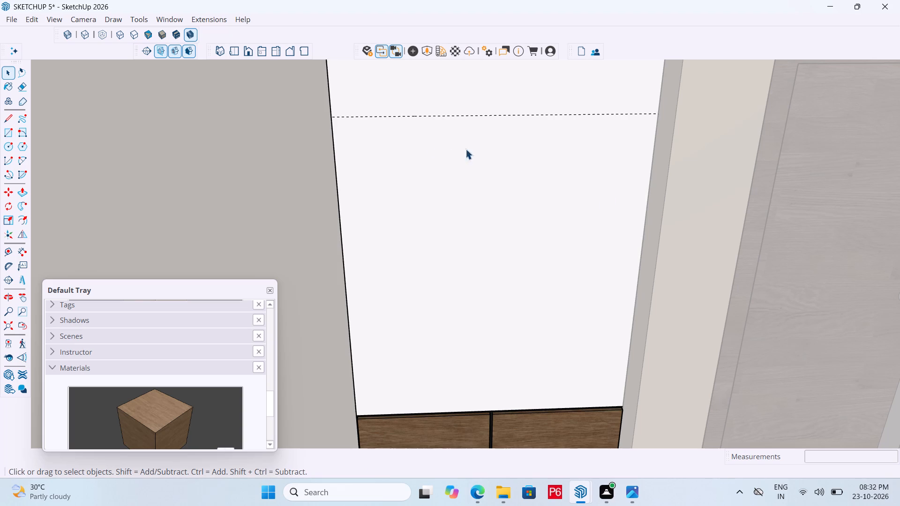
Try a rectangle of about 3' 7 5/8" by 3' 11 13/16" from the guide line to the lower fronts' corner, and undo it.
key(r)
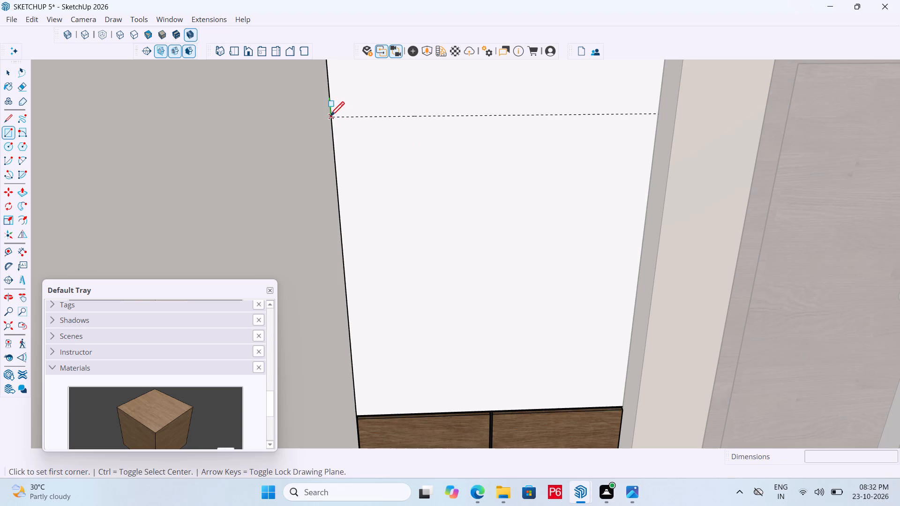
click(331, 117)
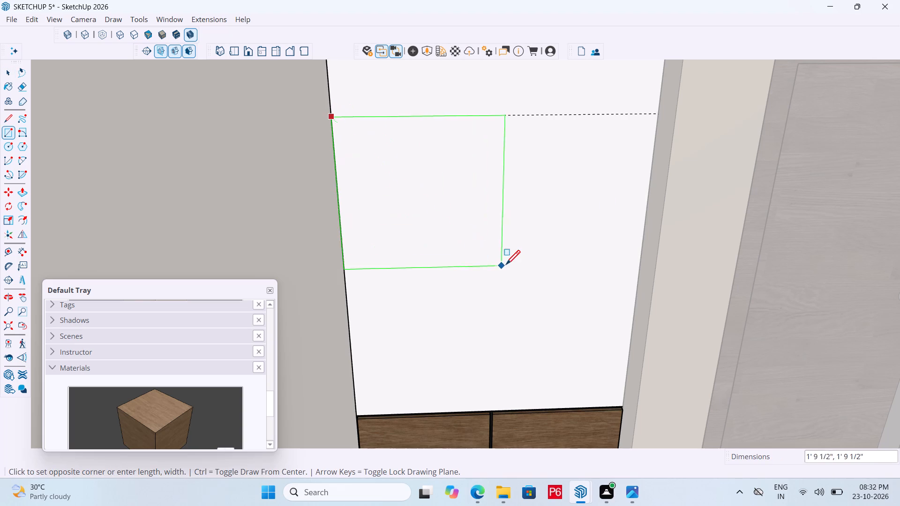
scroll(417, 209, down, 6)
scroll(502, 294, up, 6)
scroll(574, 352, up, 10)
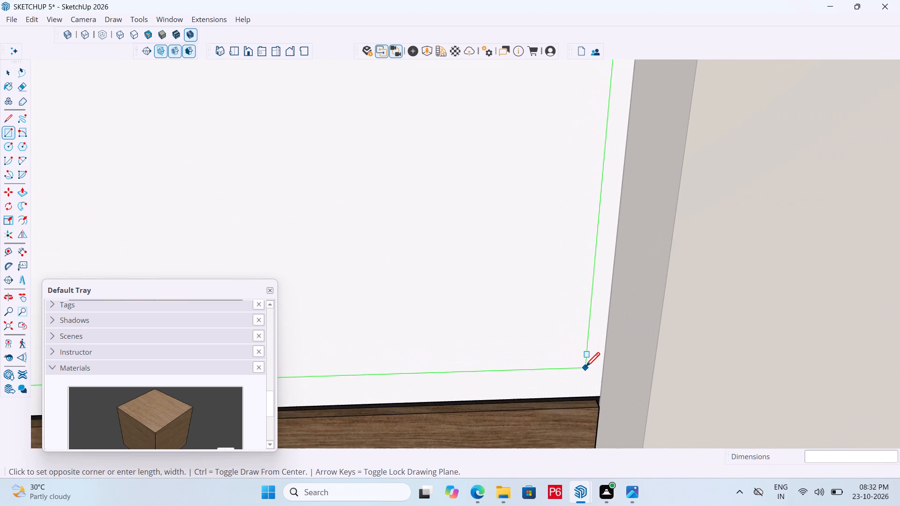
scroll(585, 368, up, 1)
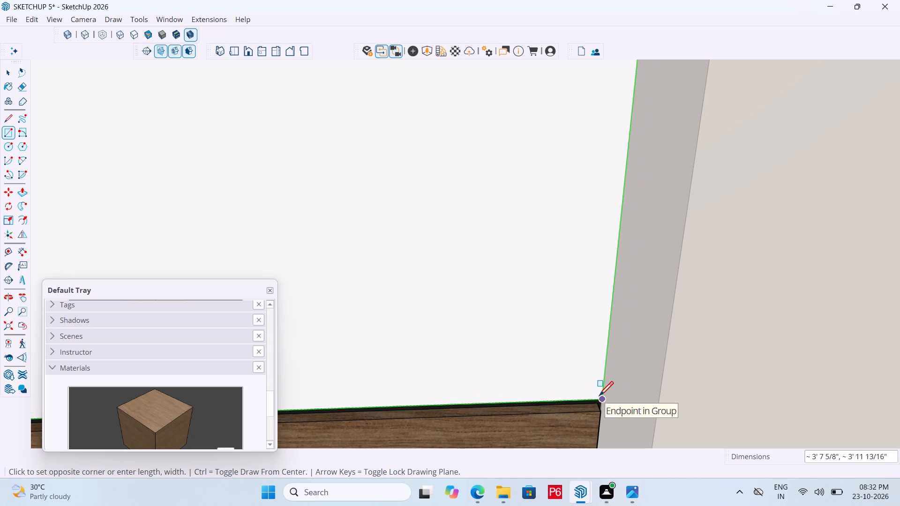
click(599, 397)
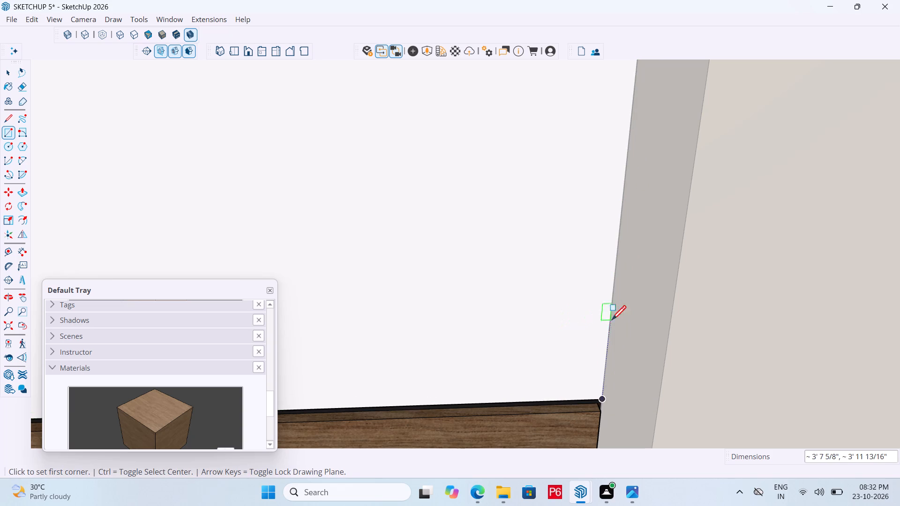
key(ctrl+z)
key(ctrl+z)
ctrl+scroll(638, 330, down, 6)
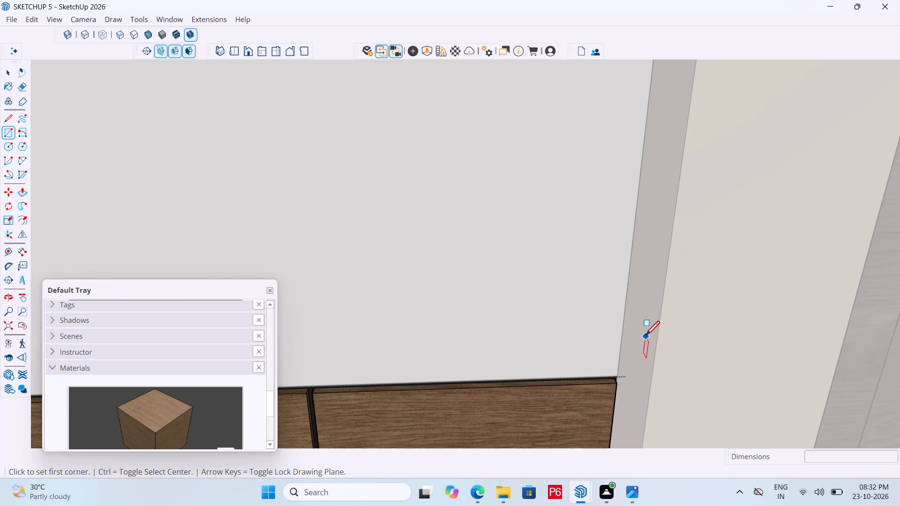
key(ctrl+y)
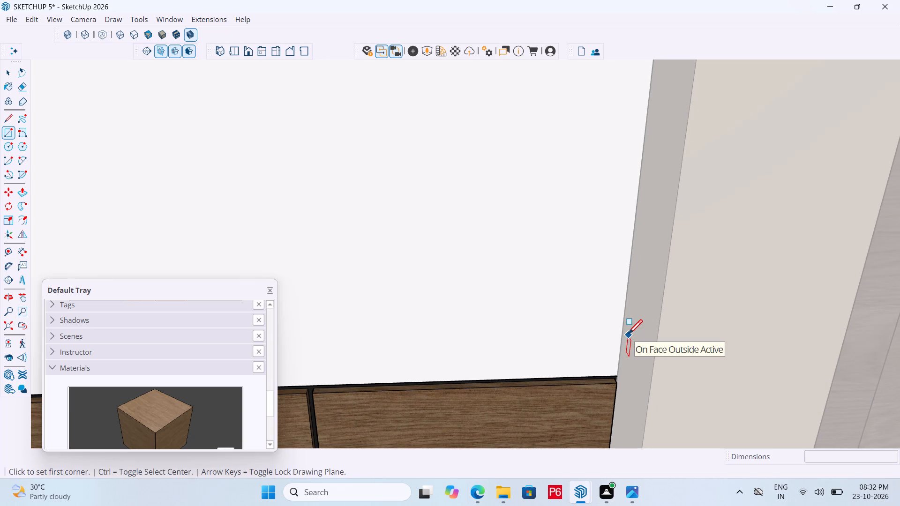
Draw a rectangle across the wardrobe face's full width, from the upper guide line down to just above the lower fronts.
key(space)
scroll(641, 347, down, 12)
middle_drag(537, 289, 480, 248)
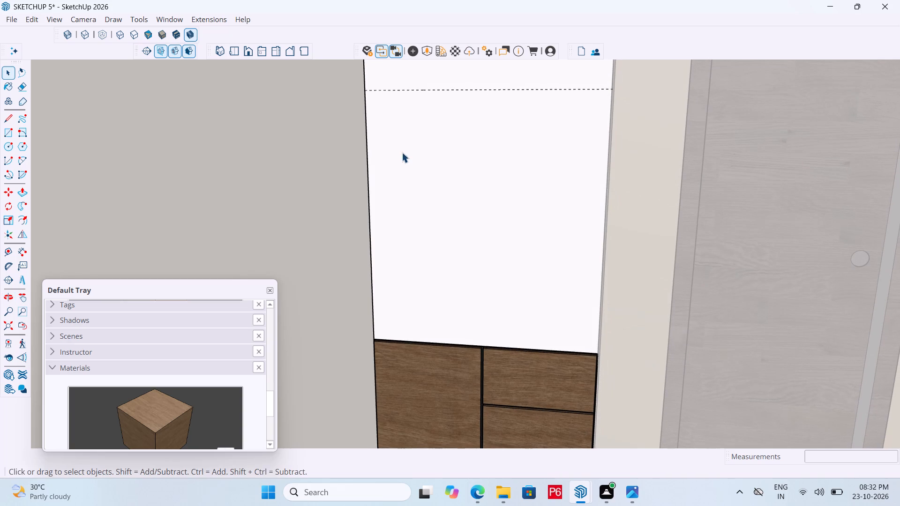
click(412, 137)
scroll(434, 201, down, 4)
middle_drag(432, 214, 450, 238)
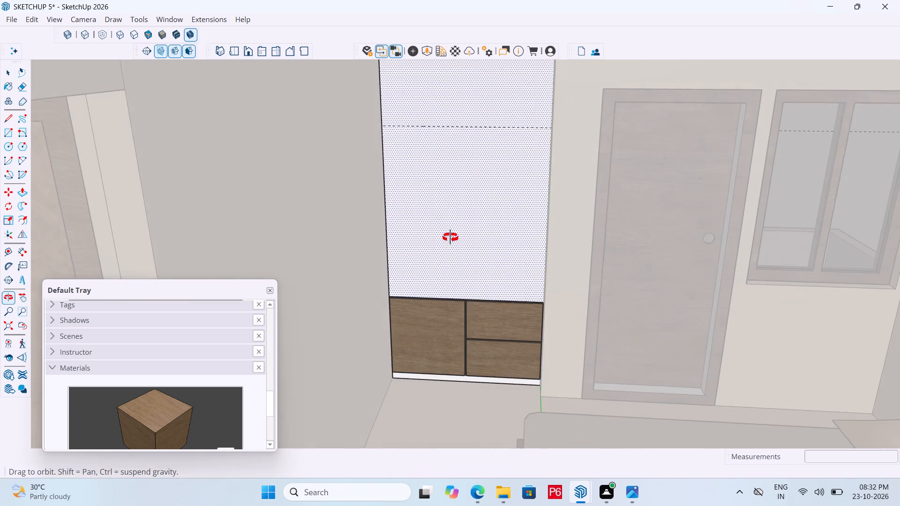
middle_drag(450, 238, 453, 242)
key(r)
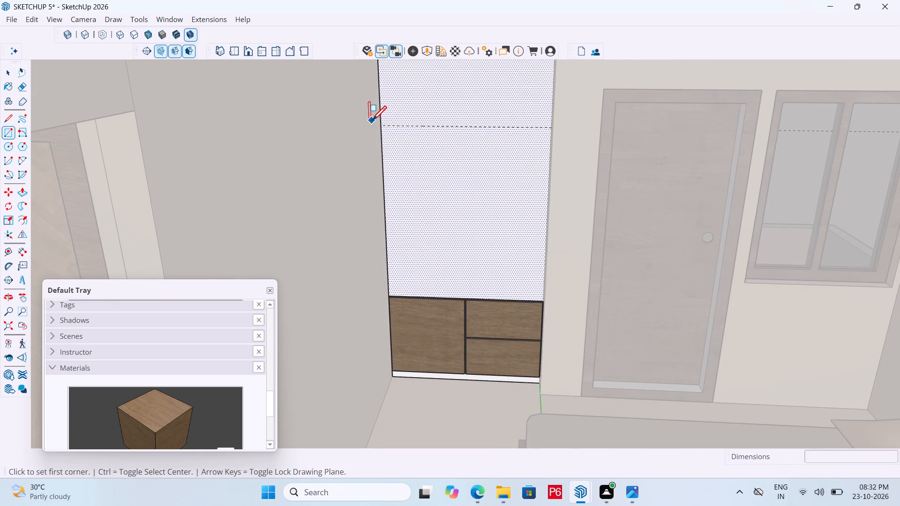
click(383, 126)
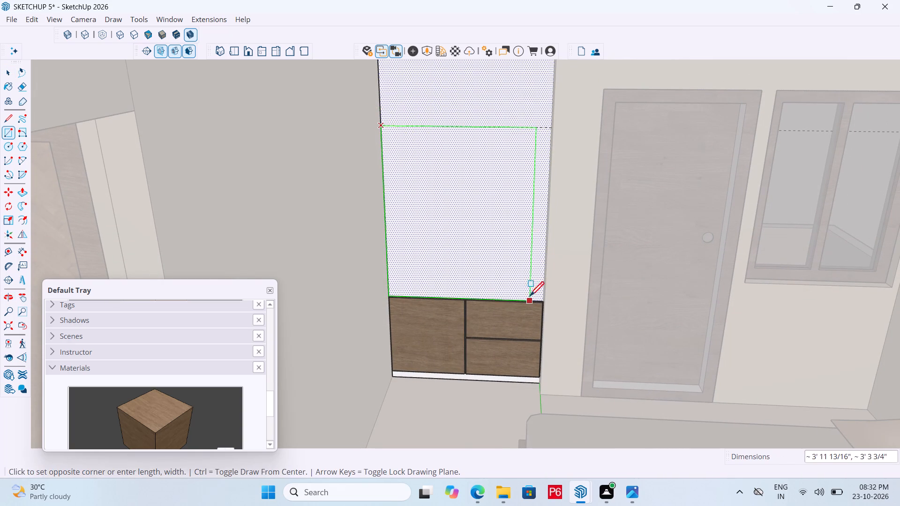
middle_drag(530, 298, 555, 306)
scroll(532, 279, up, 12)
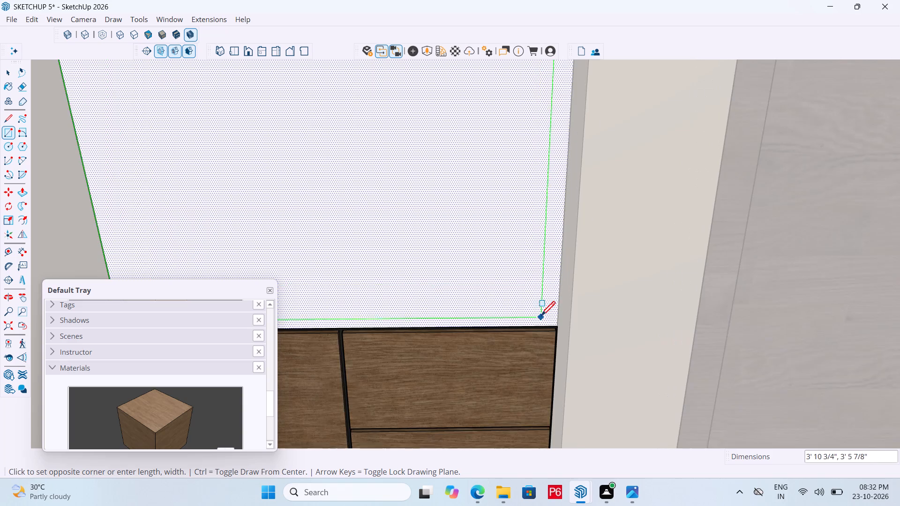
scroll(541, 317, up, 8)
click(568, 338)
Offset the edges of the new rectangle inward by about 2 1/16" to form a frame.
scroll(590, 300, down, 5)
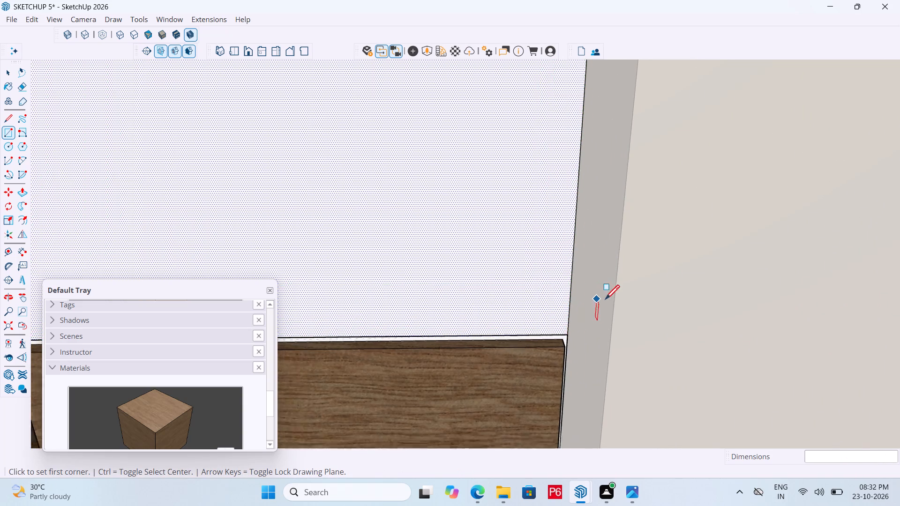
scroll(605, 301, down, 2)
middle_drag(520, 272, 476, 273)
scroll(501, 272, down, 14)
middle_drag(420, 197, 392, 217)
scroll(392, 246, down, 9)
middle_drag(411, 172, 417, 112)
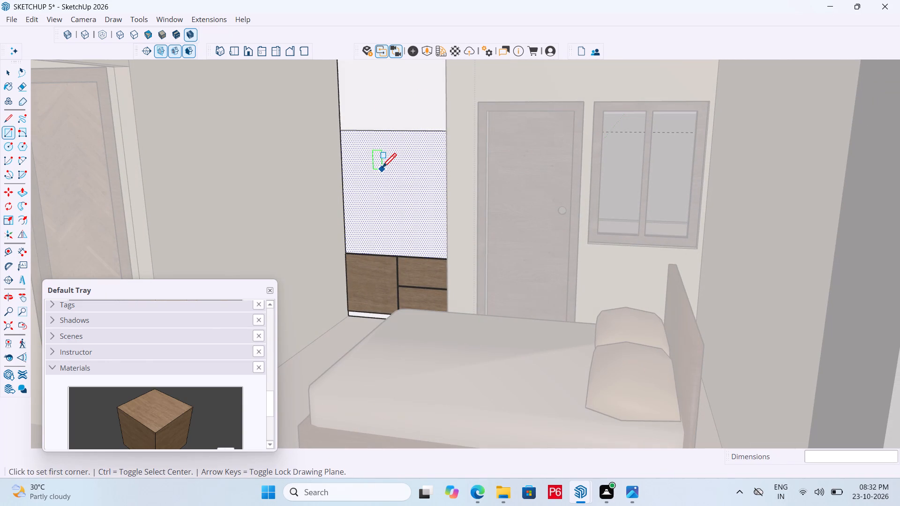
key(space)
click(382, 167)
click(382, 167)
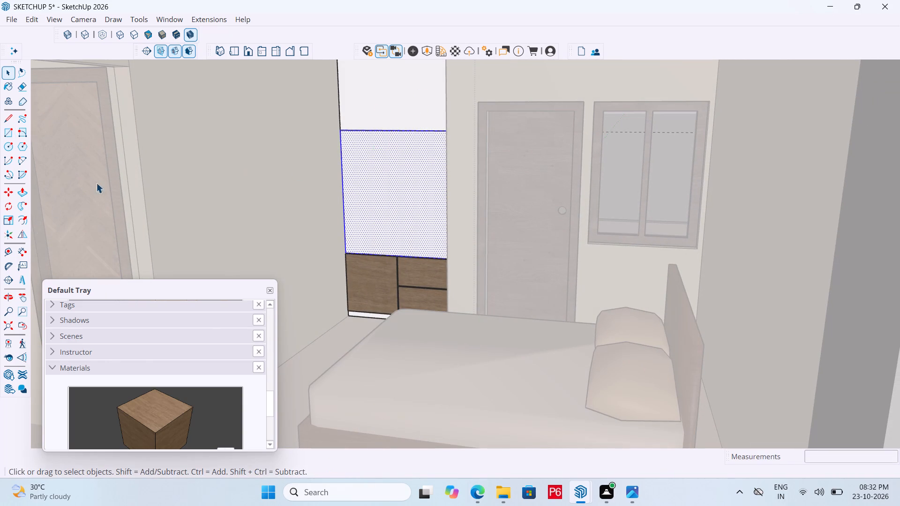
click(22, 221)
click(352, 187)
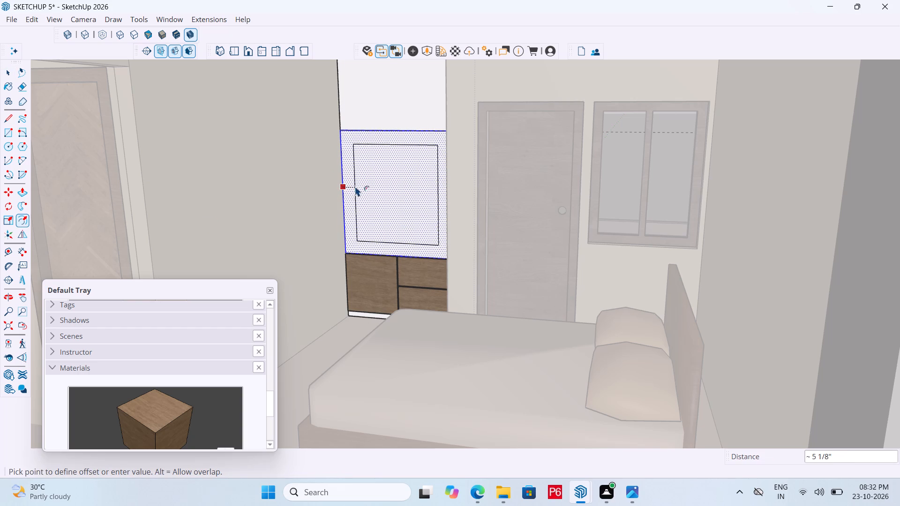
scroll(343, 134, up, 4)
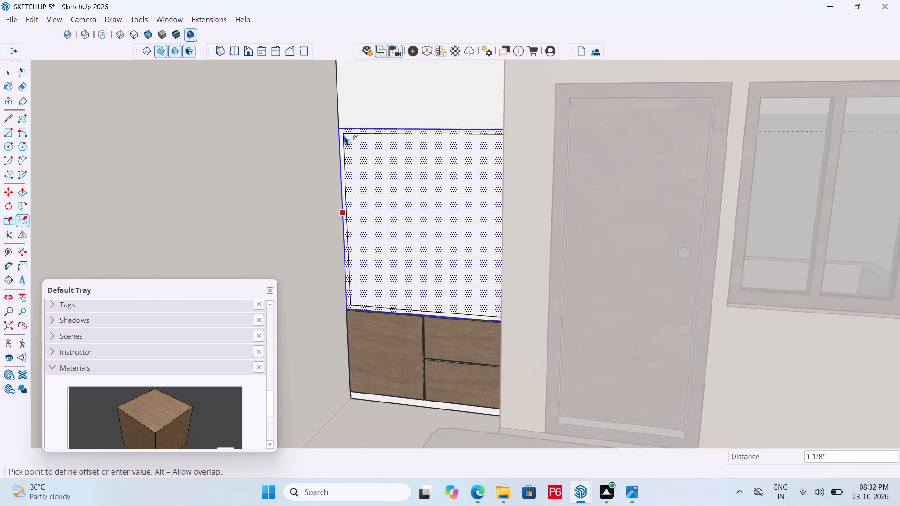
scroll(344, 135, up, 3)
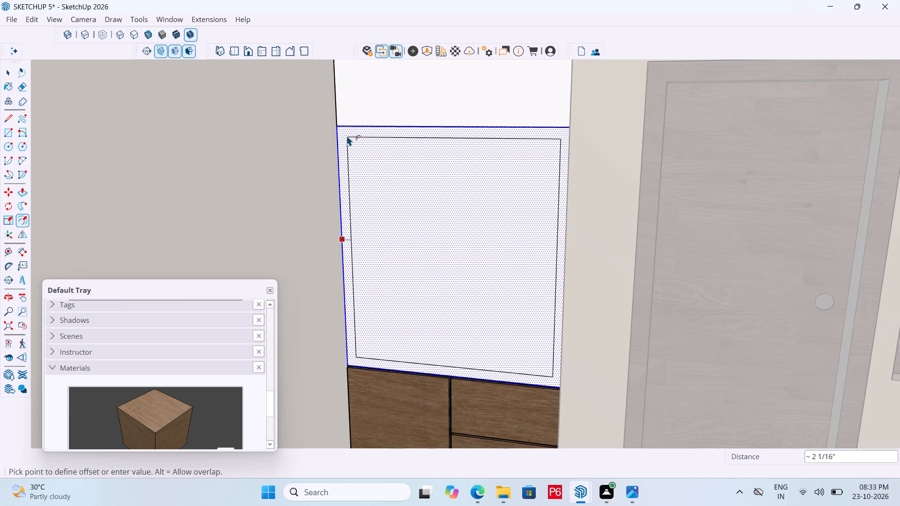
click(346, 135)
Save the model.
scroll(404, 118, down, 5)
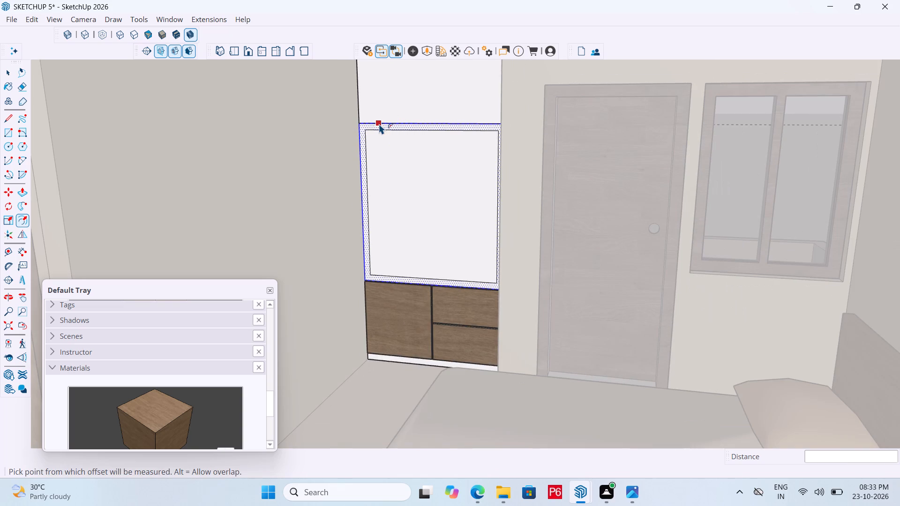
key(ctrl+s)
key(ctrl+s)
key(ctrl+s)
key(ctrl+s)
key(ctrl+s)
key(ctrl+s)
Push/Pull the face inside the offset frame back into the wardrobe by about 1' 4 1/8" to form an open niche.
scroll(417, 287, down, 4)
scroll(443, 234, up, 5)
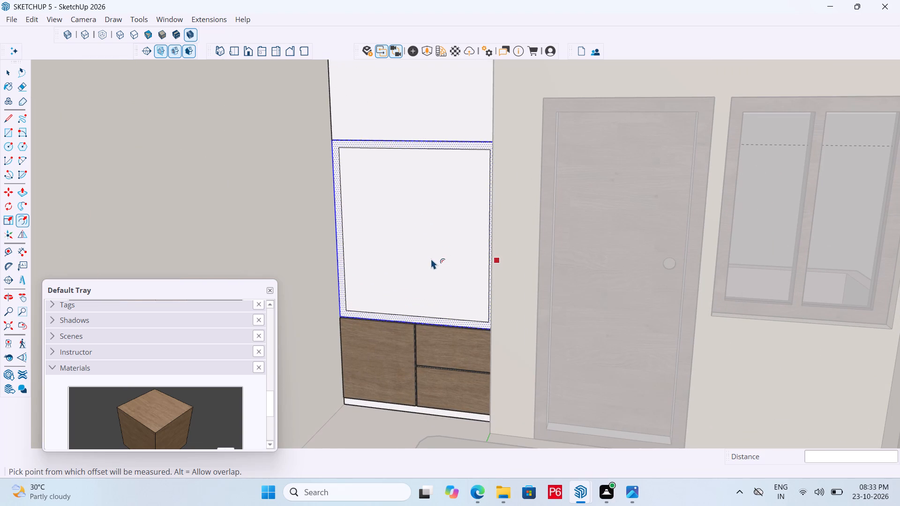
key(p)
key(space)
click(424, 242)
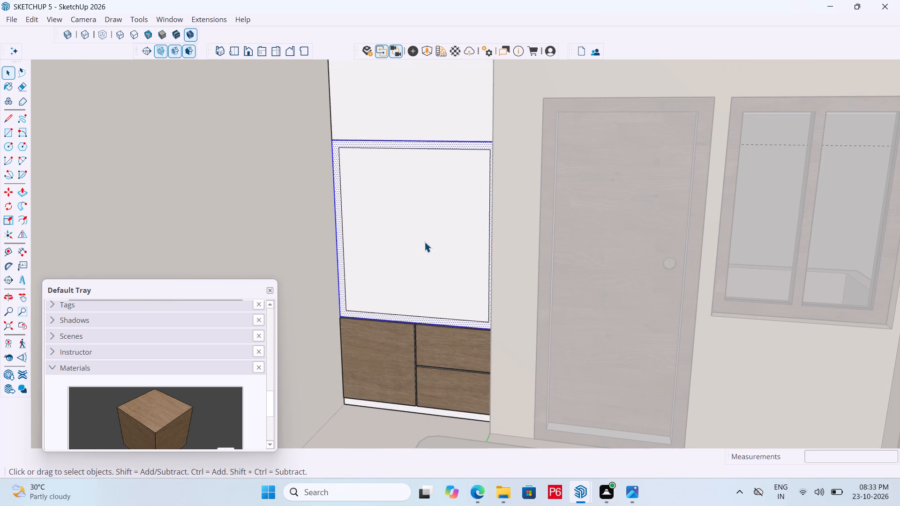
key(p)
click(420, 241)
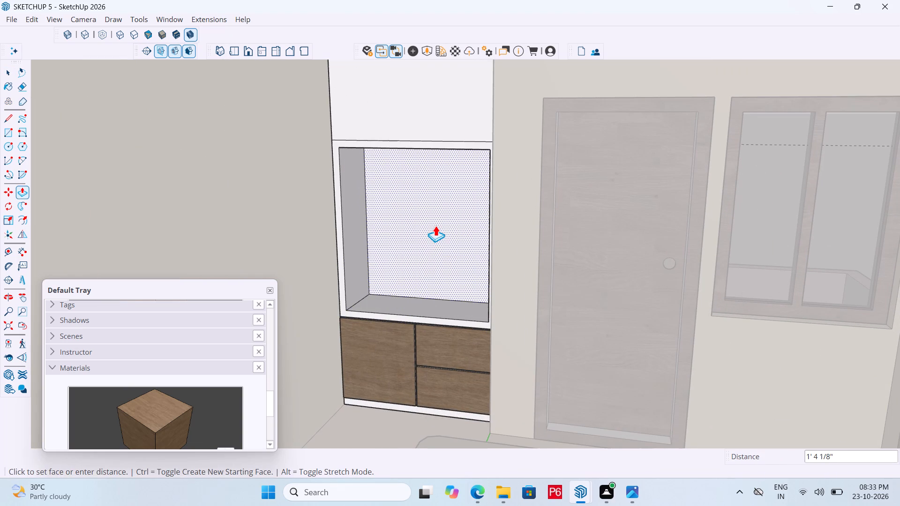
click(435, 225)
Examine the recessed niche, its frame and the lower fronts from several angles.
middle_drag(406, 260, 486, 266)
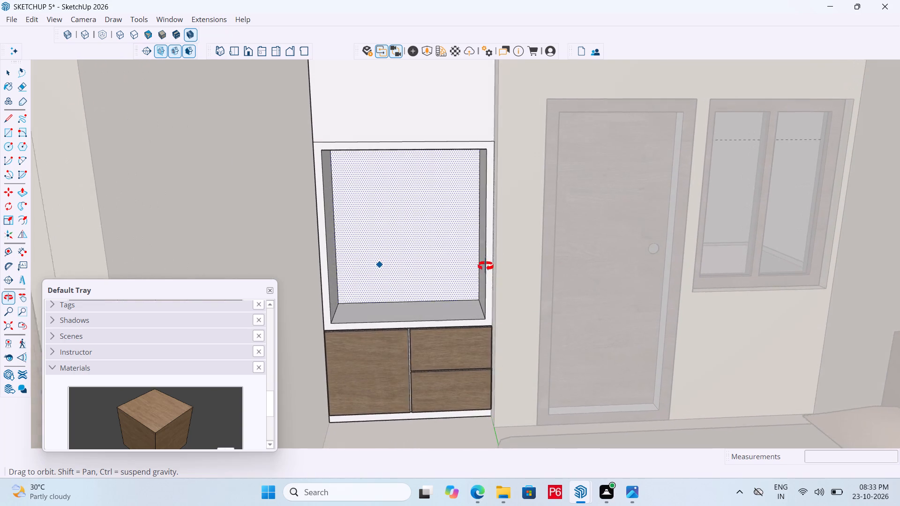
middle_drag(486, 266, 461, 279)
key(space)
middle_drag(360, 179, 365, 86)
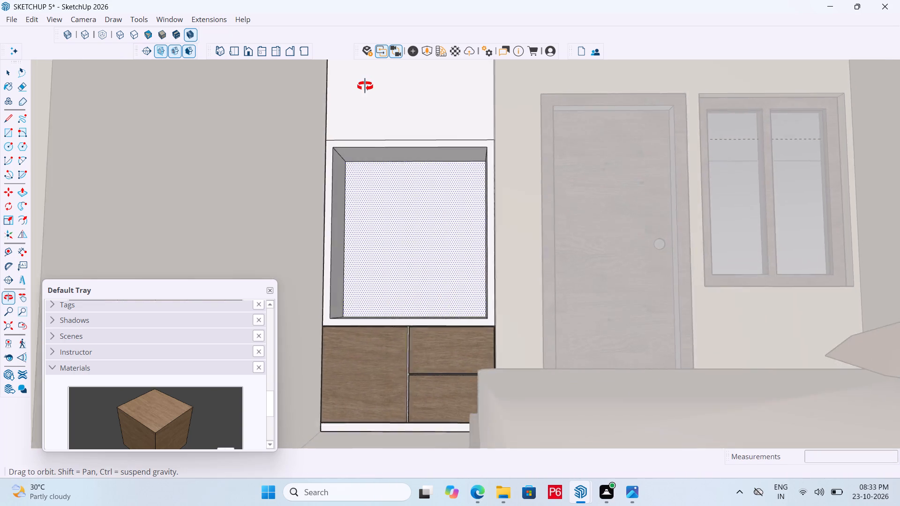
middle_drag(365, 86, 367, 128)
scroll(365, 142, up, 3)
middle_drag(421, 359, 412, 402)
scroll(424, 246, down, 5)
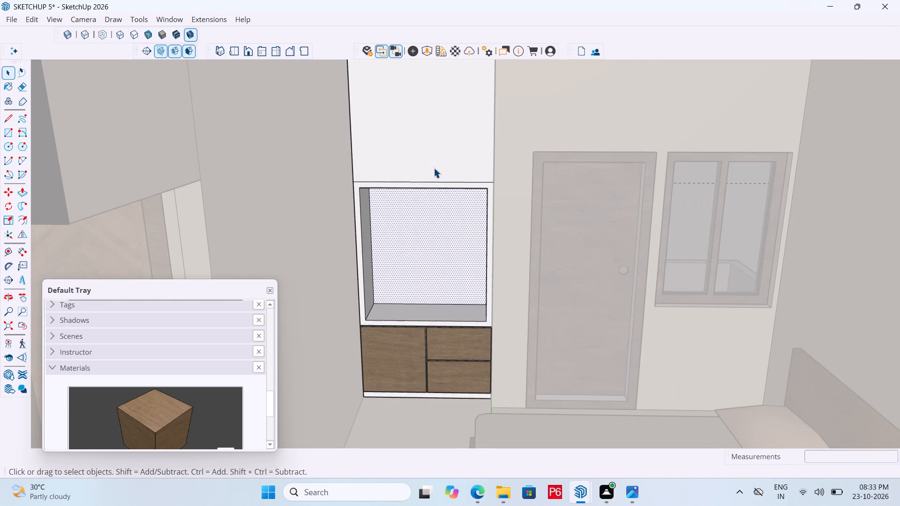
scroll(434, 170, down, 3)
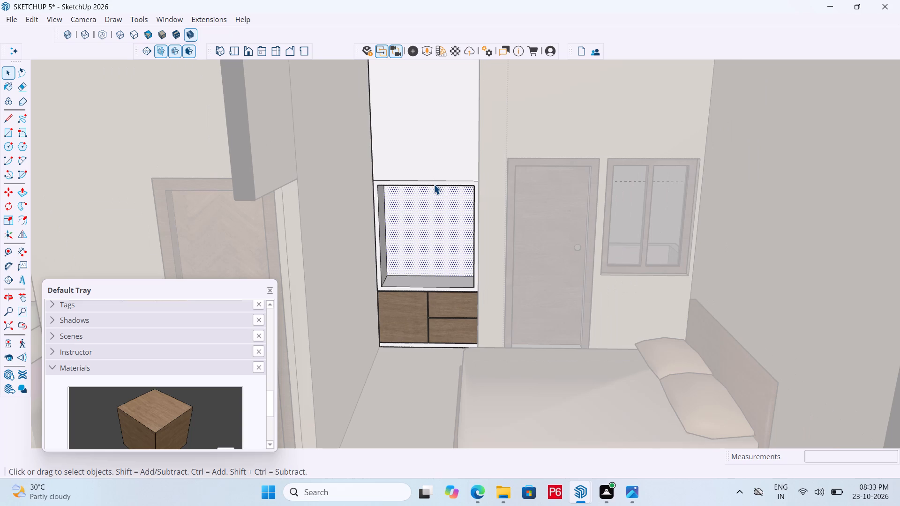
key(space)
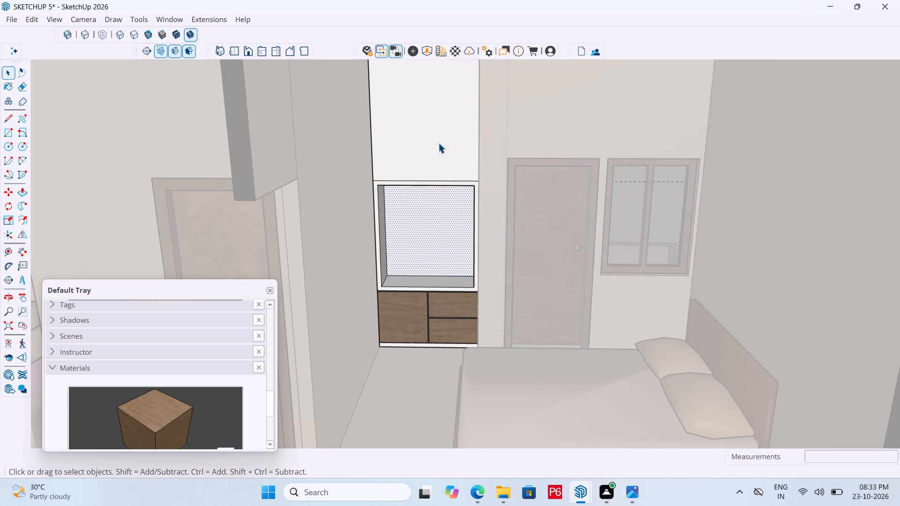
triple_click(438, 142)
click(438, 141)
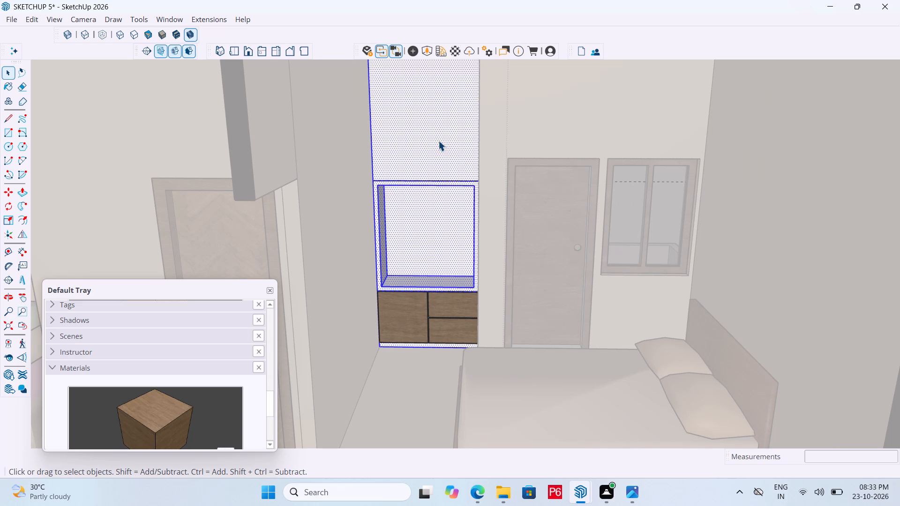
click(495, 129)
scroll(427, 292, up, 8)
middle_drag(415, 258, 451, 258)
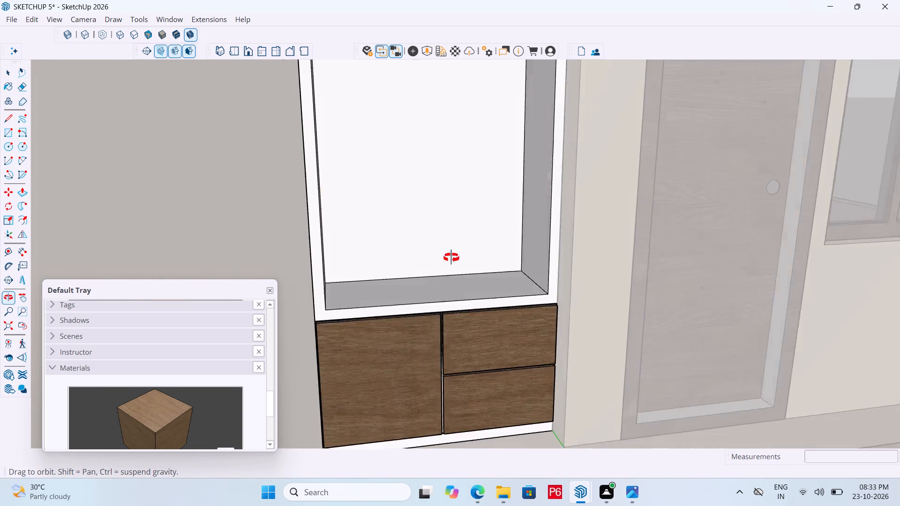
Examine the open niche and the wooden lower fronts of the wardrobe from several angles.
middle_drag(451, 258, 406, 263)
scroll(428, 273, down, 1)
middle_drag(420, 260, 420, 256)
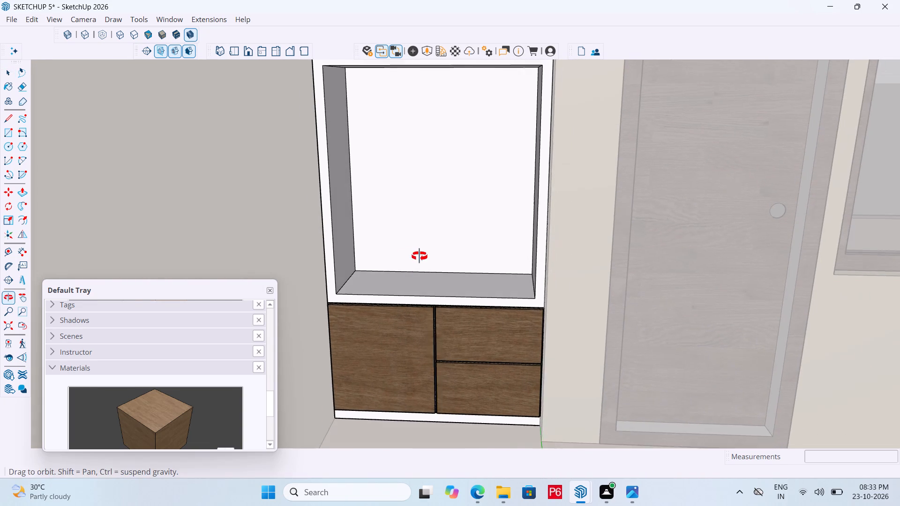
middle_drag(420, 256, 370, 262)
scroll(422, 342, down, 3)
middle_drag(385, 252, 370, 226)
scroll(383, 235, up, 3)
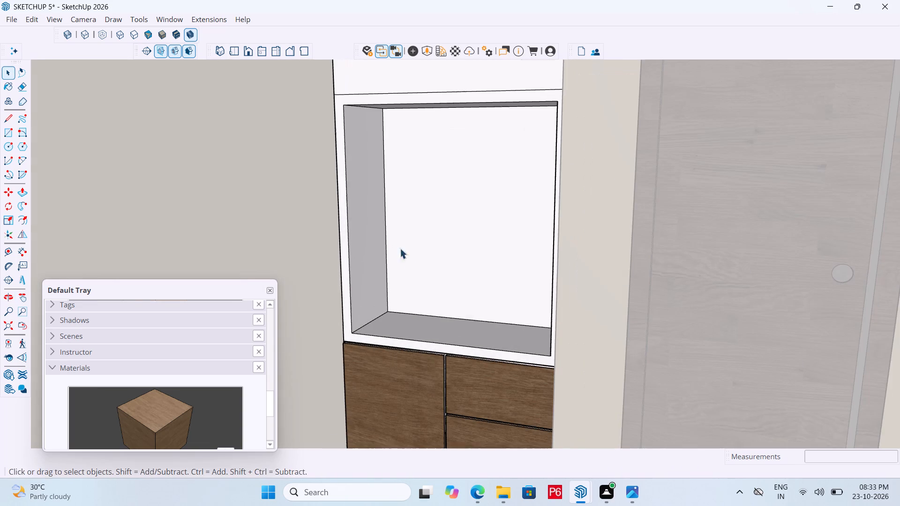
middle_drag(489, 321, 531, 325)
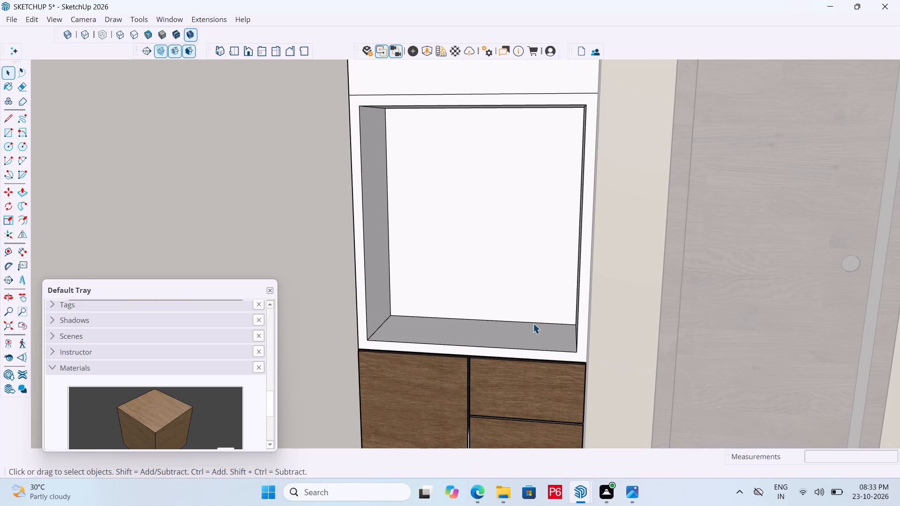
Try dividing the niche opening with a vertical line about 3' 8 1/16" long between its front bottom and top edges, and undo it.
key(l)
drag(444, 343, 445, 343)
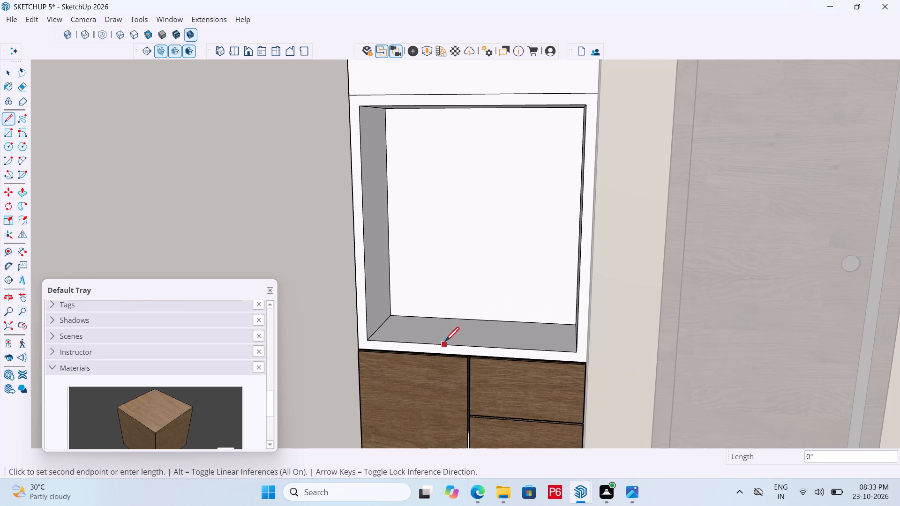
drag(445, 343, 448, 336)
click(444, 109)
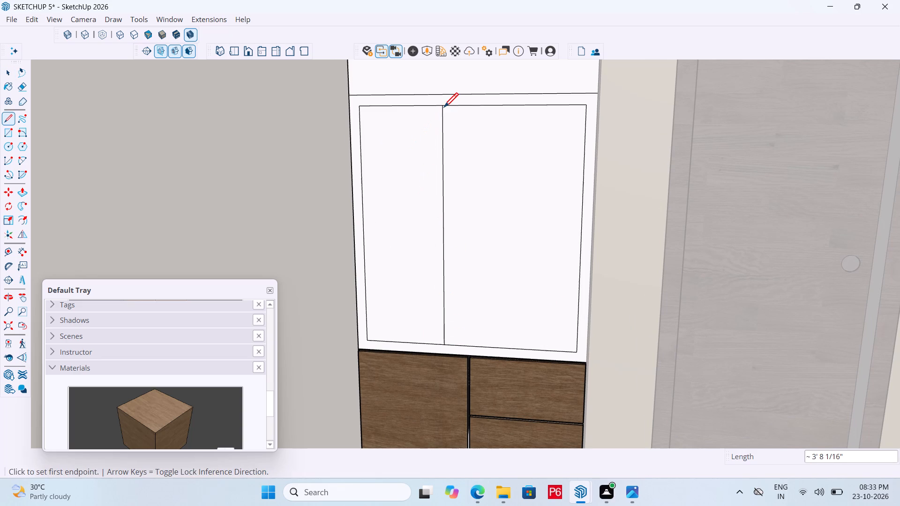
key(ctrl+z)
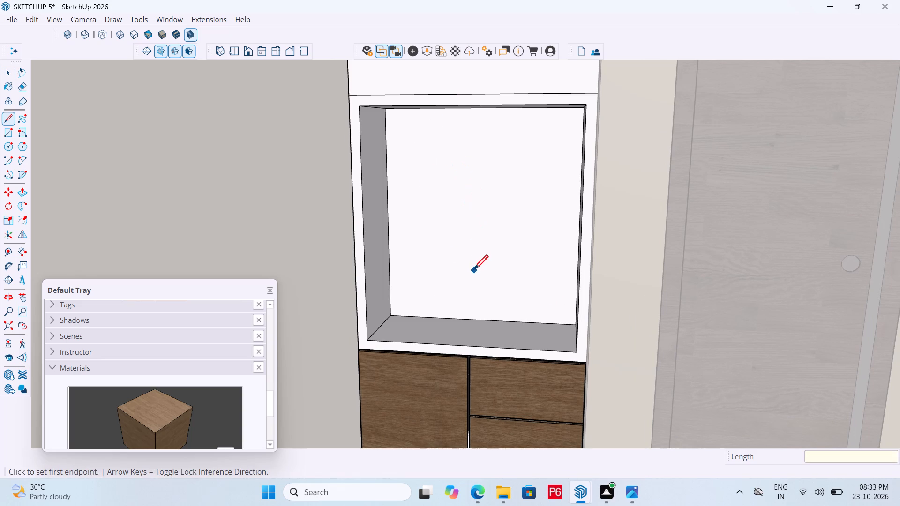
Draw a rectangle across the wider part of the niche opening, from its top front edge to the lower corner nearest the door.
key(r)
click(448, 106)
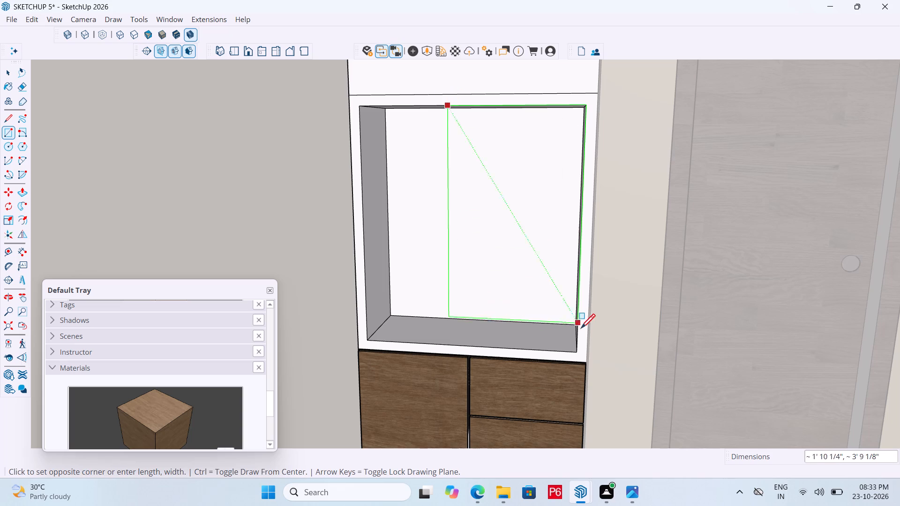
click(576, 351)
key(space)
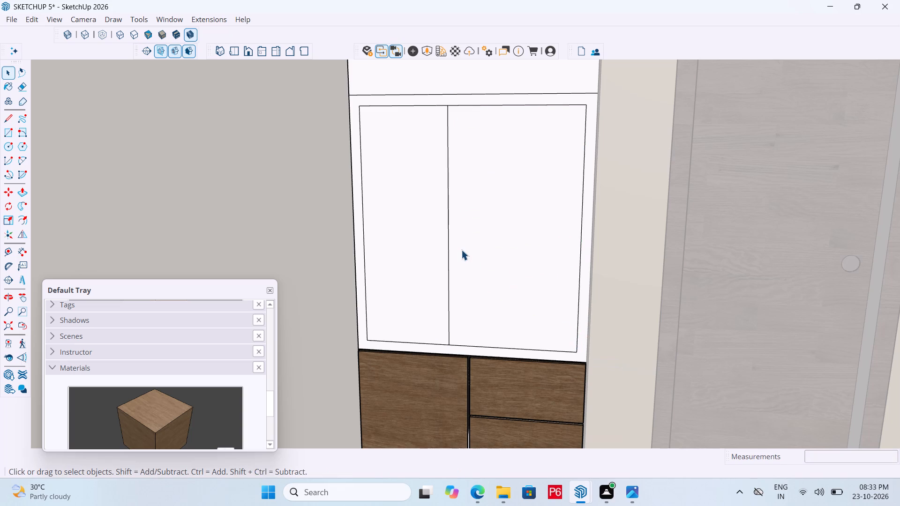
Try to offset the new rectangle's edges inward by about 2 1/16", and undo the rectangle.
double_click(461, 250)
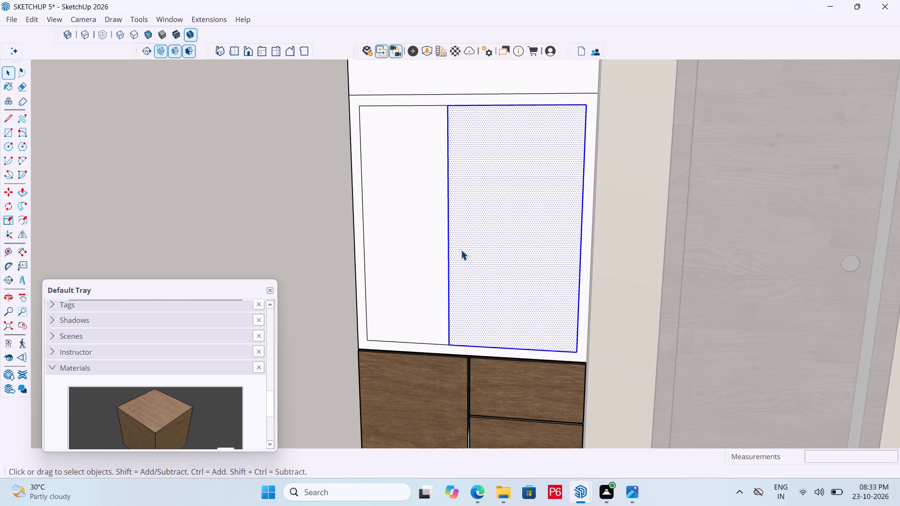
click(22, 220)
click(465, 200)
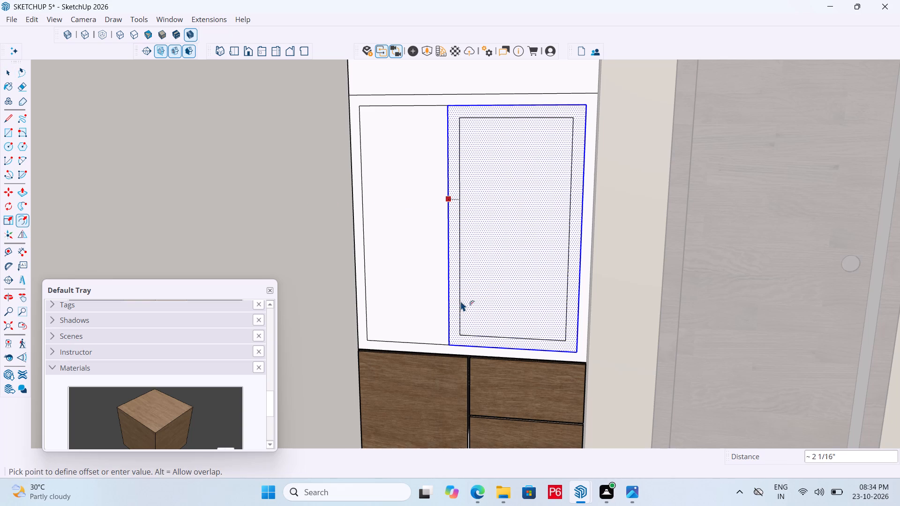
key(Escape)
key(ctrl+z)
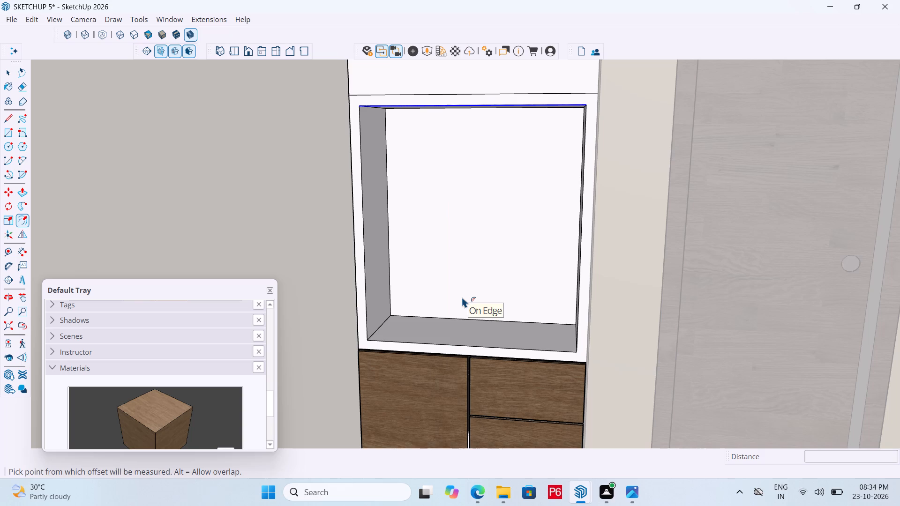
Save the model.
scroll(414, 294, down, 3)
key(ctrl+s)
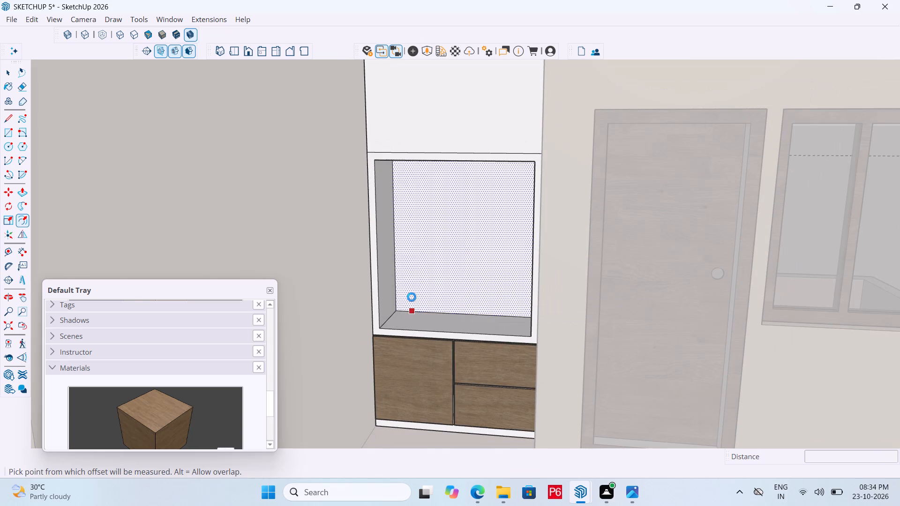
key(ctrl+s)
key(ctrl+s)
key(ctrl+s)
key(ctrl+s)
key(ctrl+s)
key(ctrl+s)
key(ctrl+s)
key(ctrl+s)
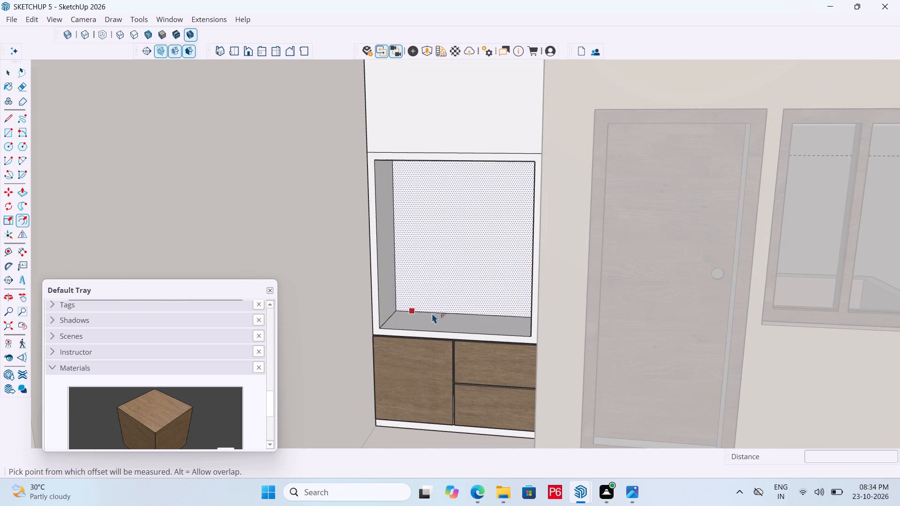